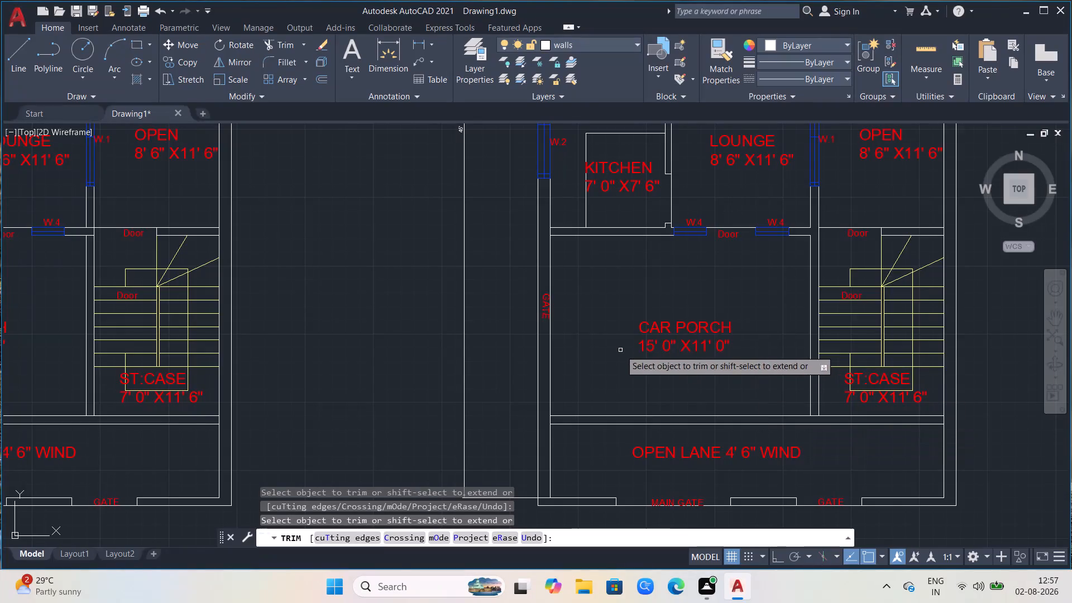
# Delete the CAR PORCH 15' 0" X11' 0" label and the side wall's GATE label from the duplicated plan.
pyautogui.scroll(-1, 836, 329)
pyautogui.scroll(2, 795, 287)
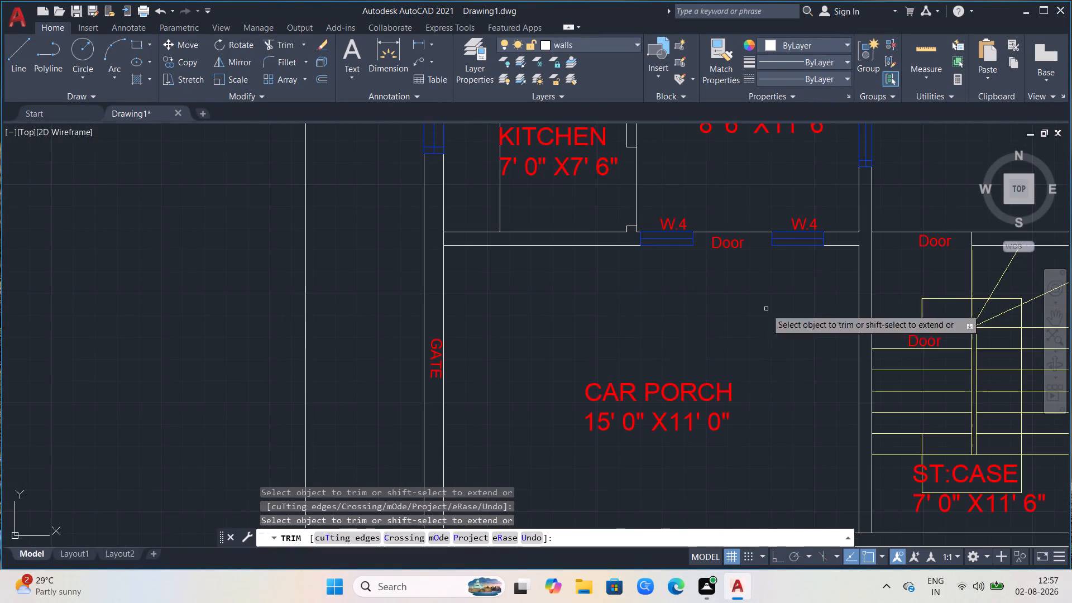
pyautogui.scroll(-2, 711, 337)
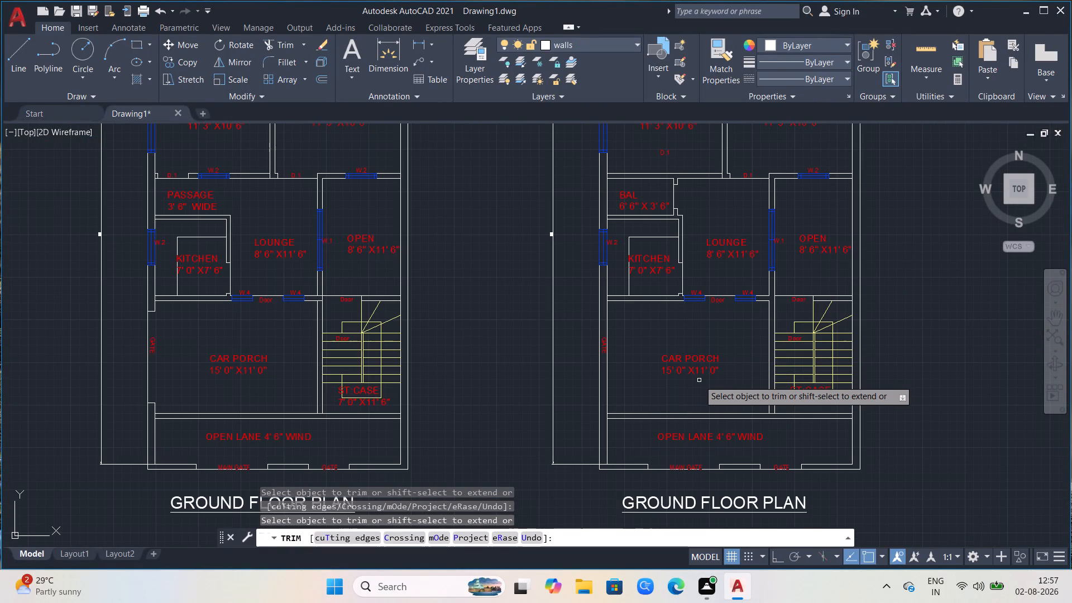
pyautogui.press('Escape')
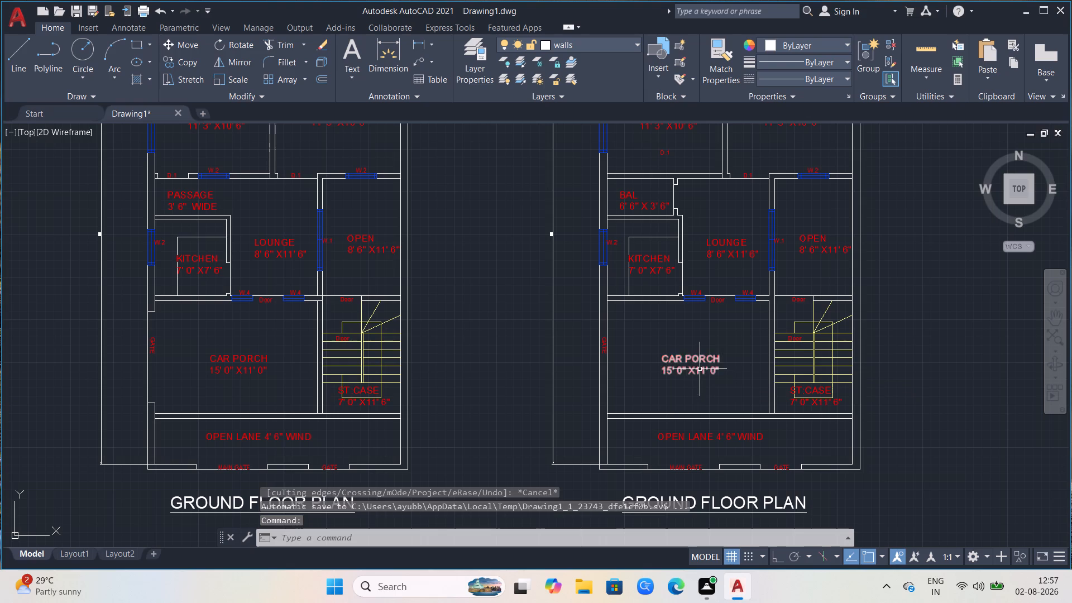
pyautogui.click(700, 369)
pyautogui.press('Delete')
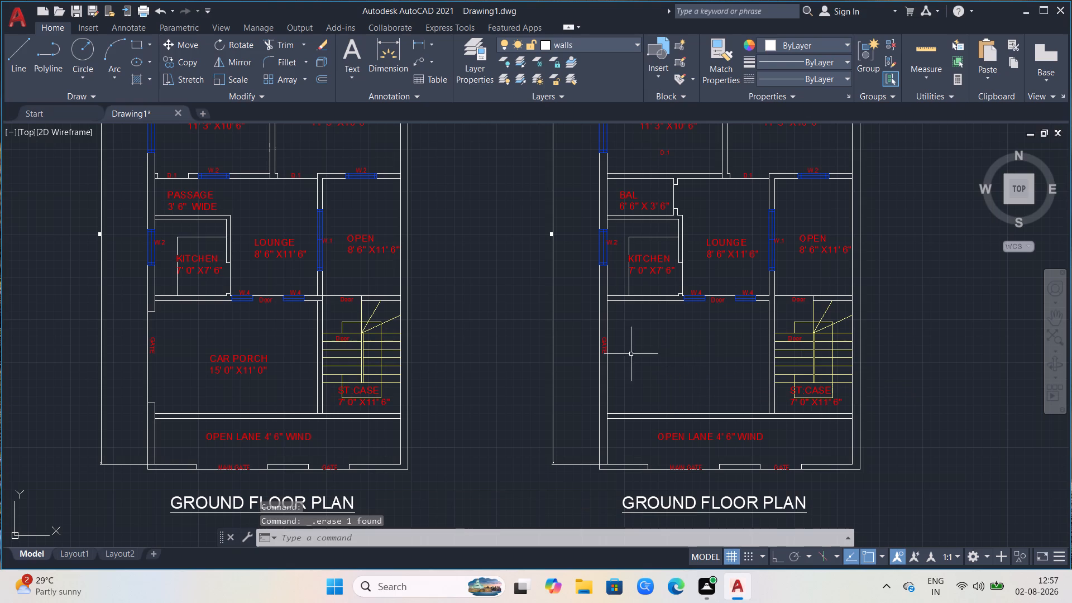
pyautogui.scroll(3, 603, 351)
pyautogui.click(605, 341)
pyautogui.press('Delete')
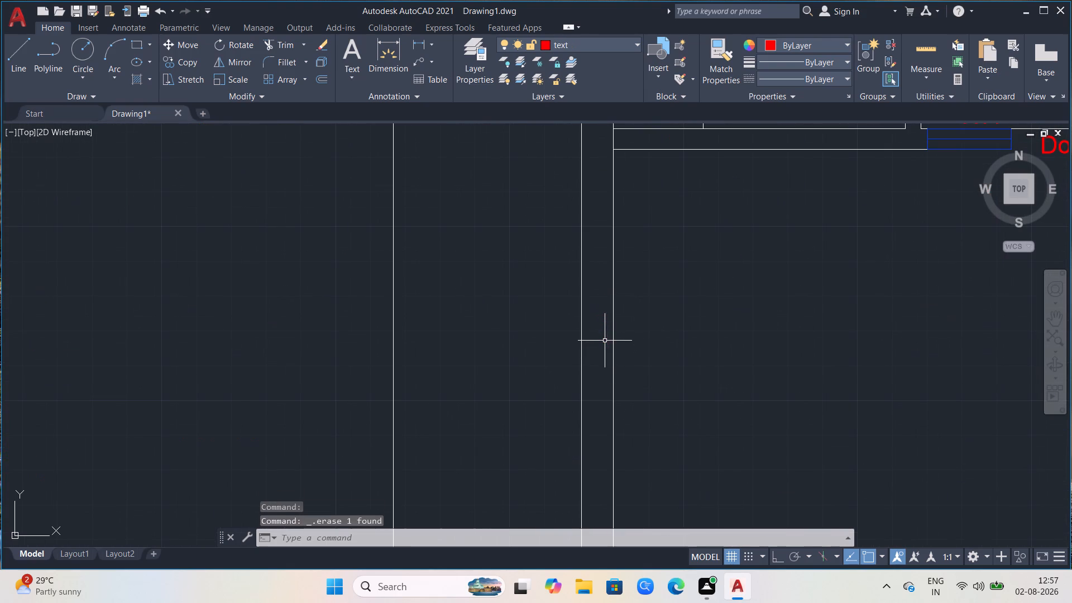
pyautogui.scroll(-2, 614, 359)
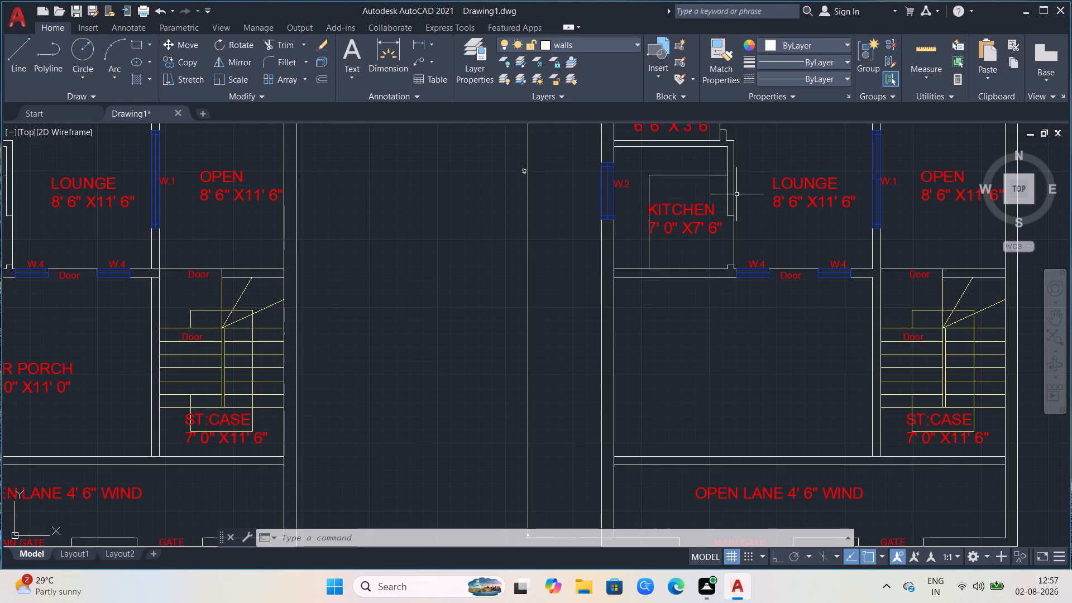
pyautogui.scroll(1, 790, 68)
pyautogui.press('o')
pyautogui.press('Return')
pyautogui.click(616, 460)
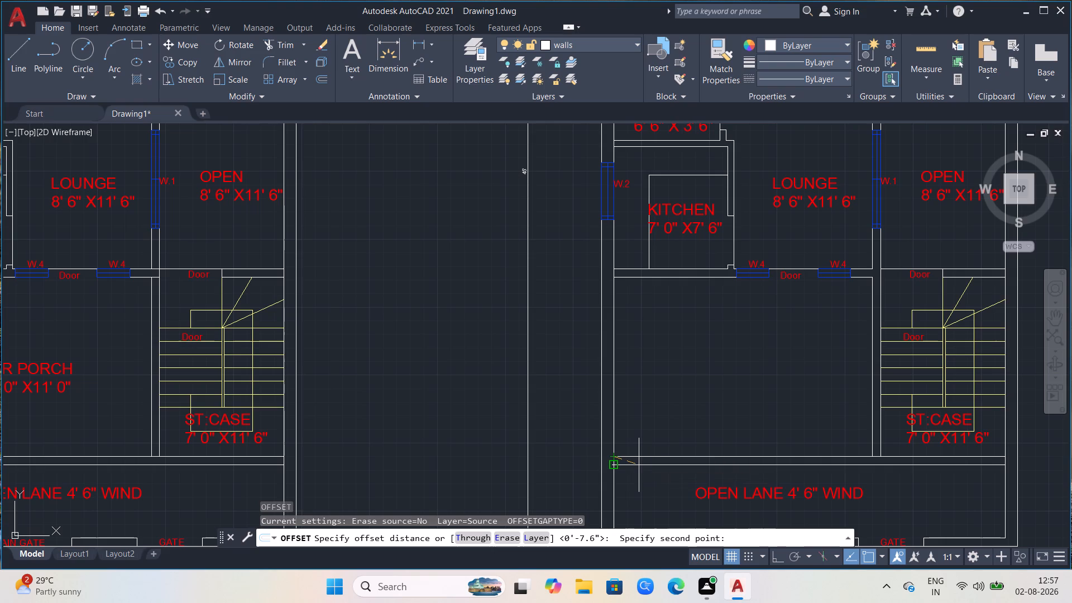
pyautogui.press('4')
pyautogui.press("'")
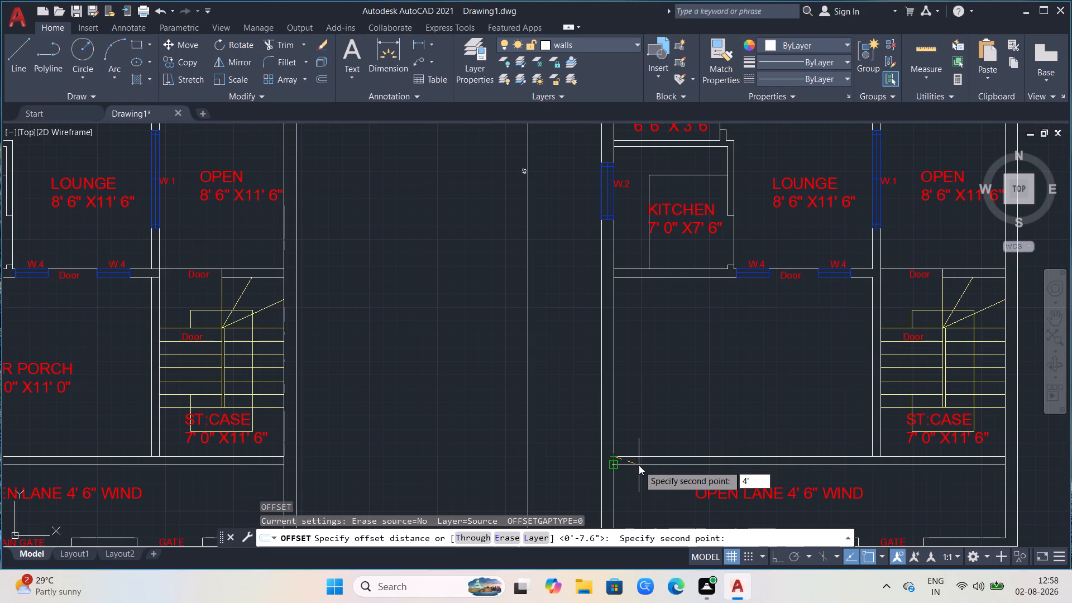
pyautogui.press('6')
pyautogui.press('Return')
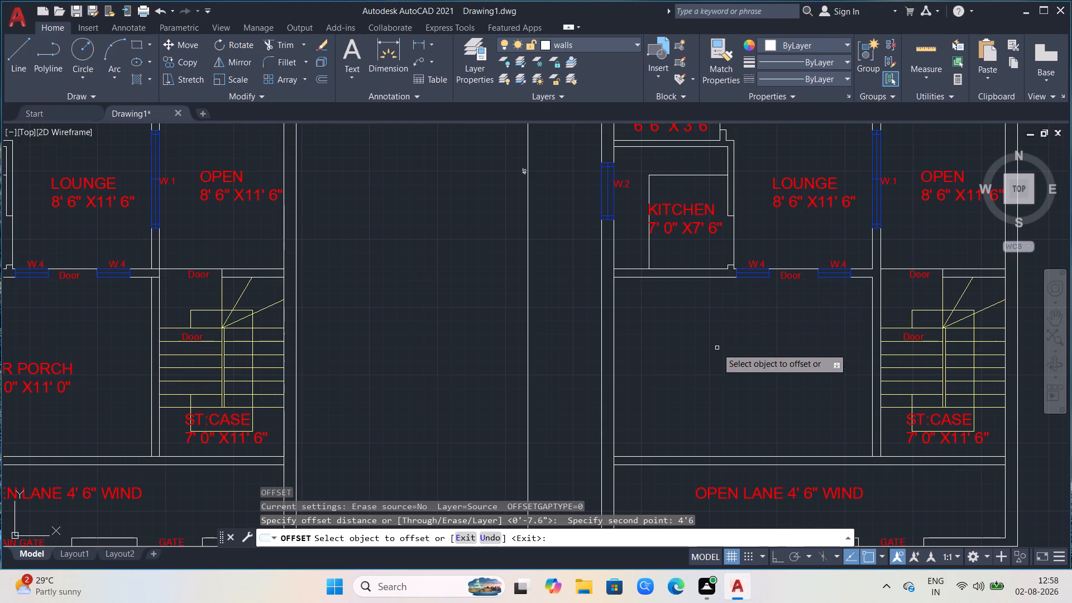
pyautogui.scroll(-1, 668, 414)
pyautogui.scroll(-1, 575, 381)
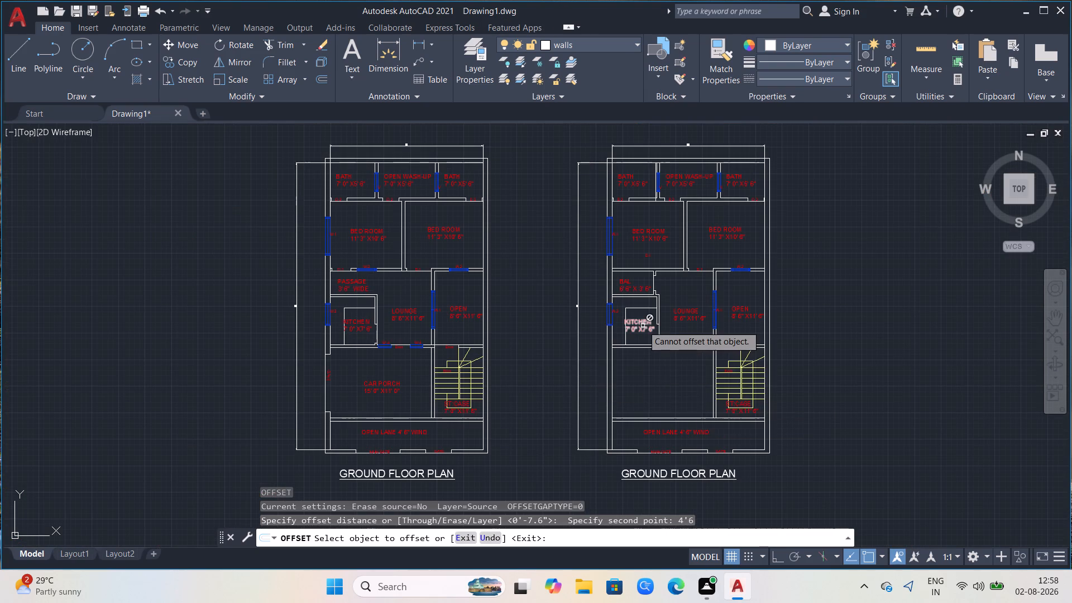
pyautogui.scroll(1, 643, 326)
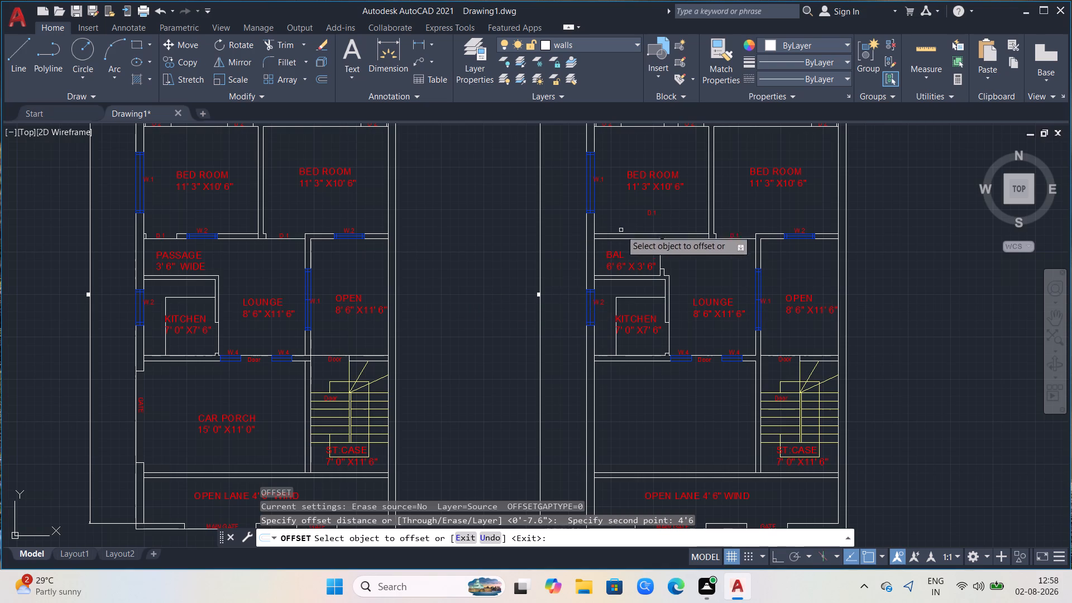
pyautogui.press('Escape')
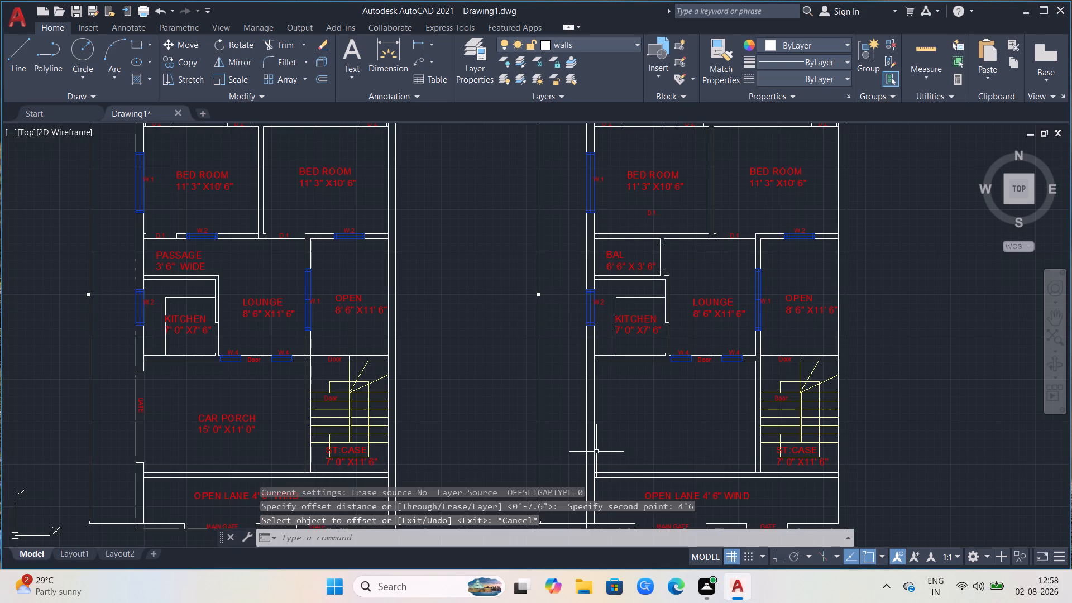
# Offset the inner line of the duplicated plan's side wall inward by 4' and by 4'6", through the former car porch.
pyautogui.press('o')
pyautogui.press('Return')
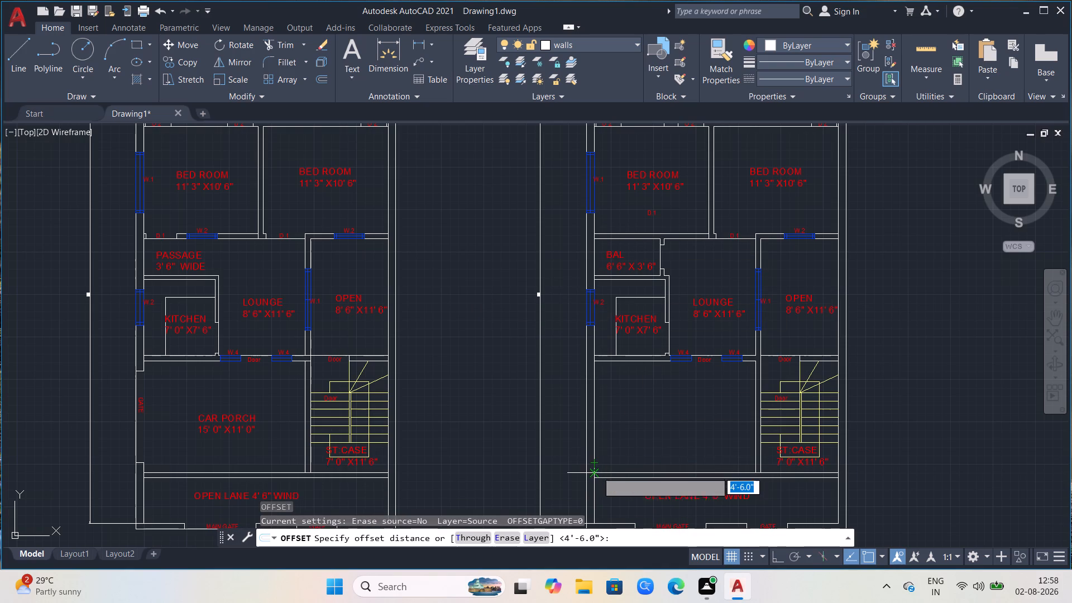
pyautogui.click(599, 475)
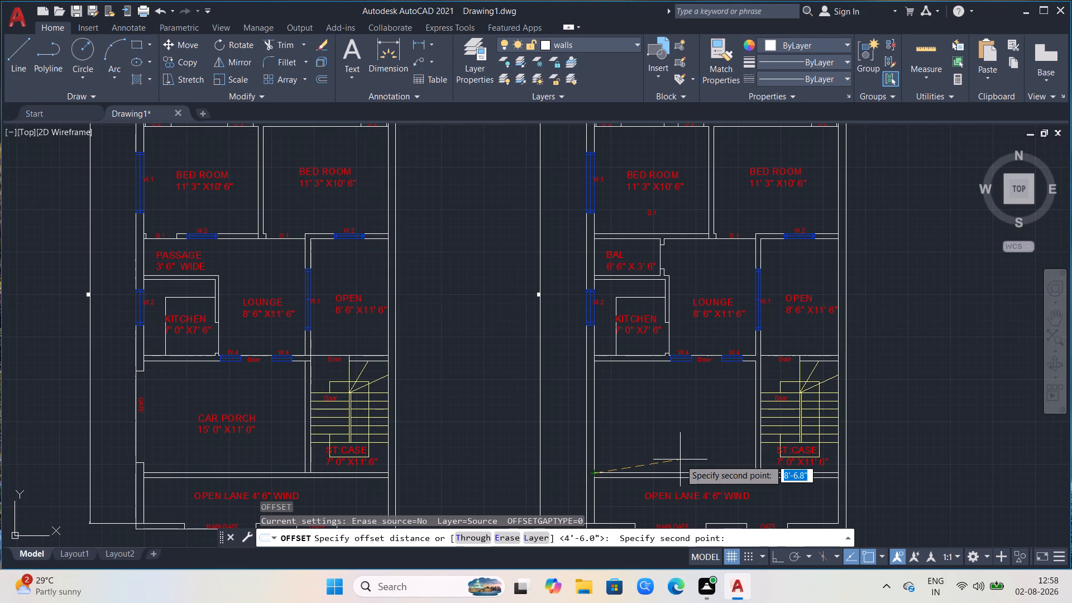
pyautogui.press('4')
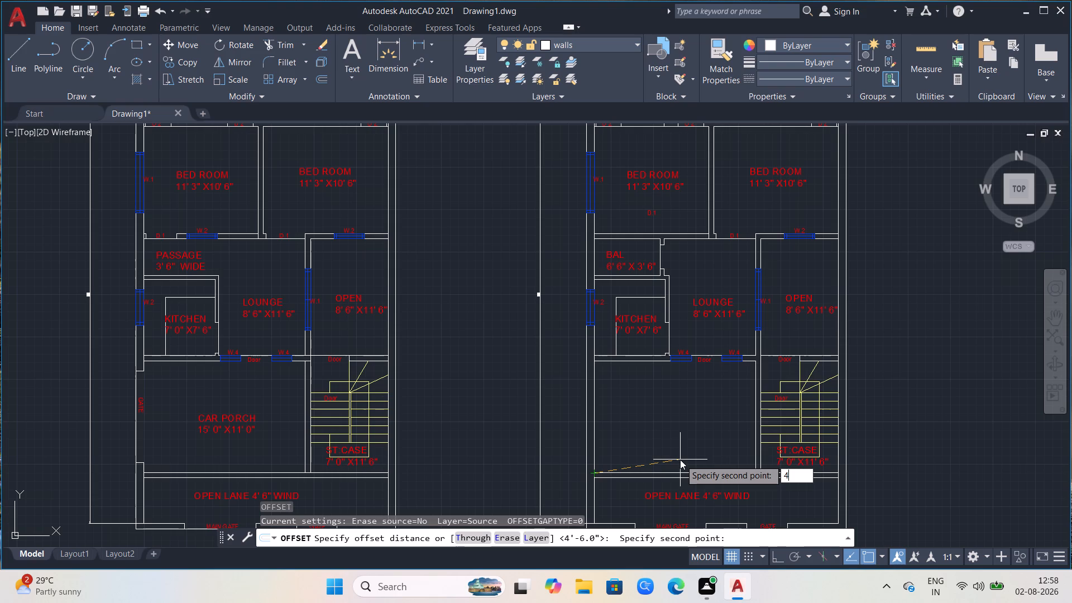
pyautogui.press("'")
pyautogui.press('Return')
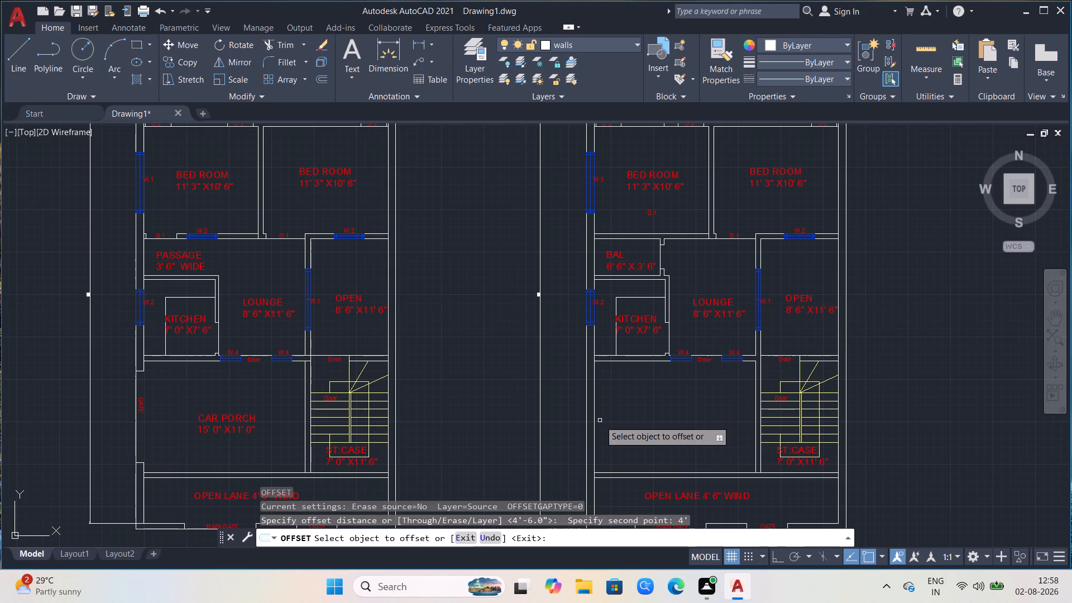
pyautogui.click(594, 424)
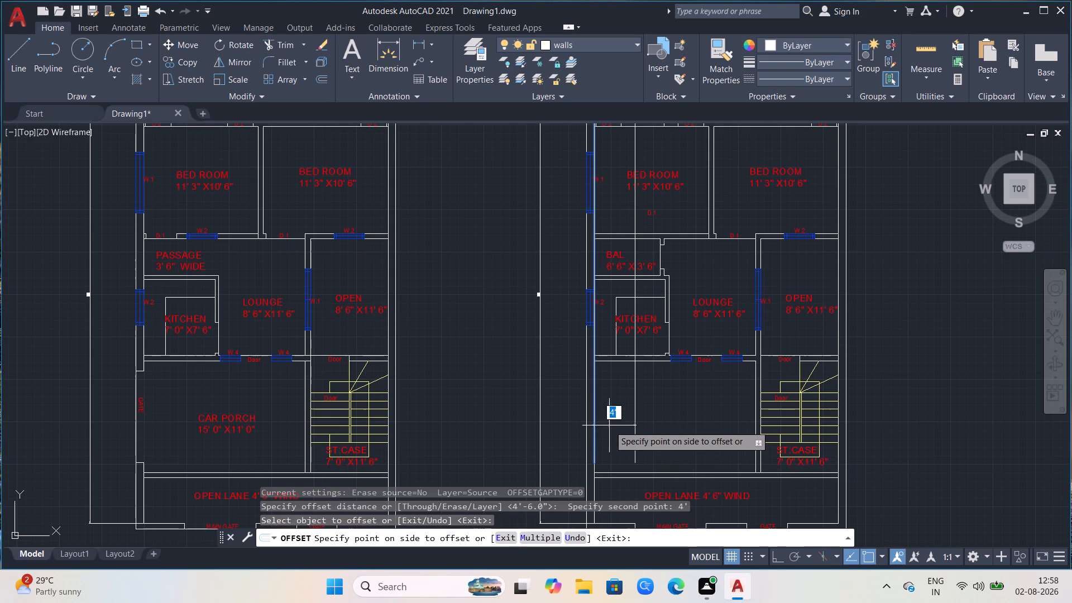
pyautogui.click(609, 425)
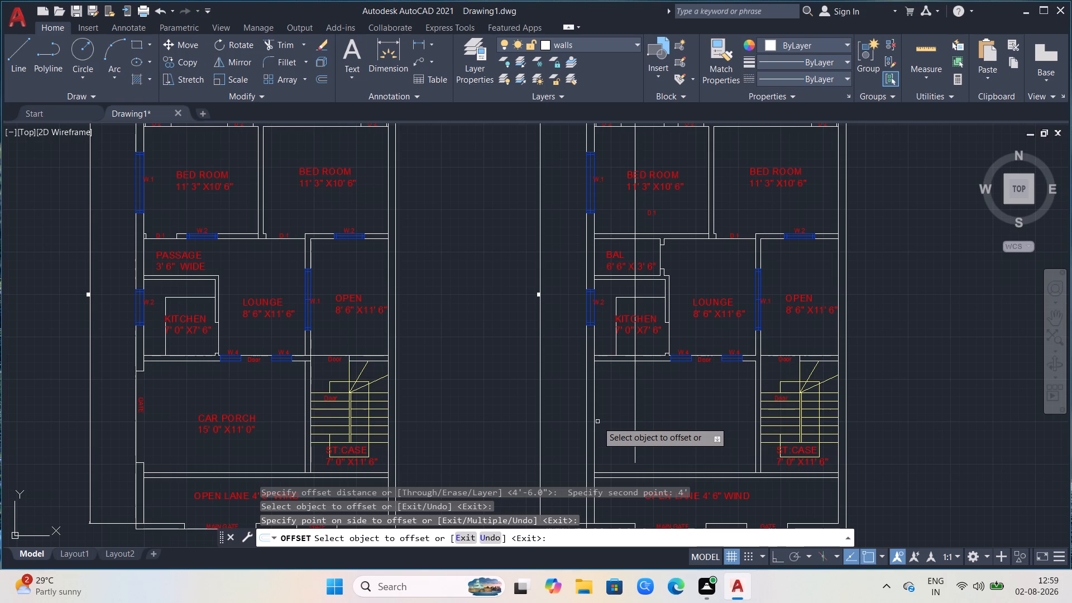
pyautogui.click(595, 428)
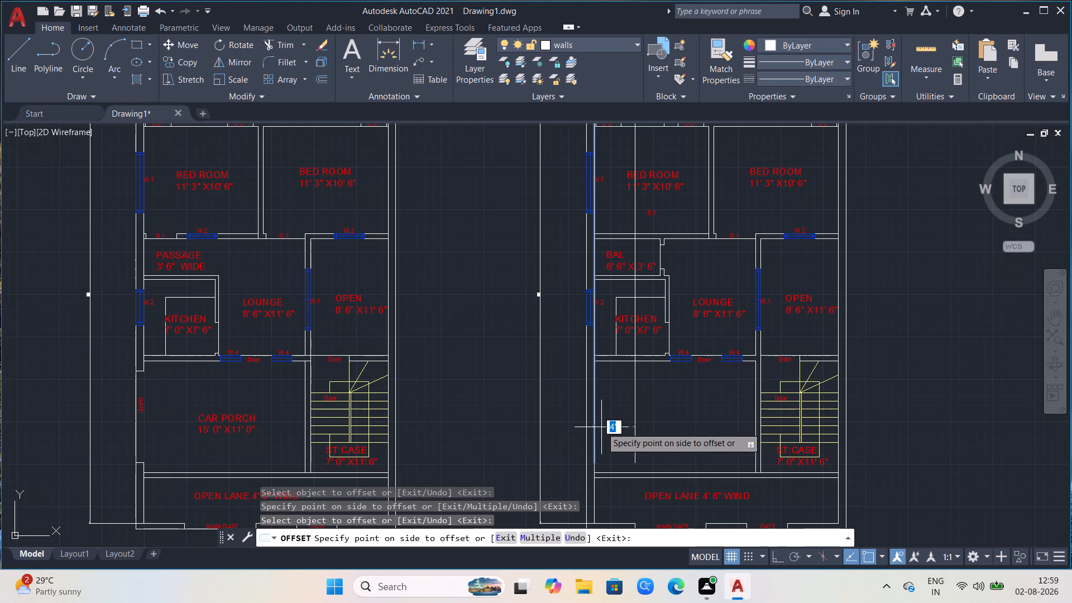
pyautogui.press('4')
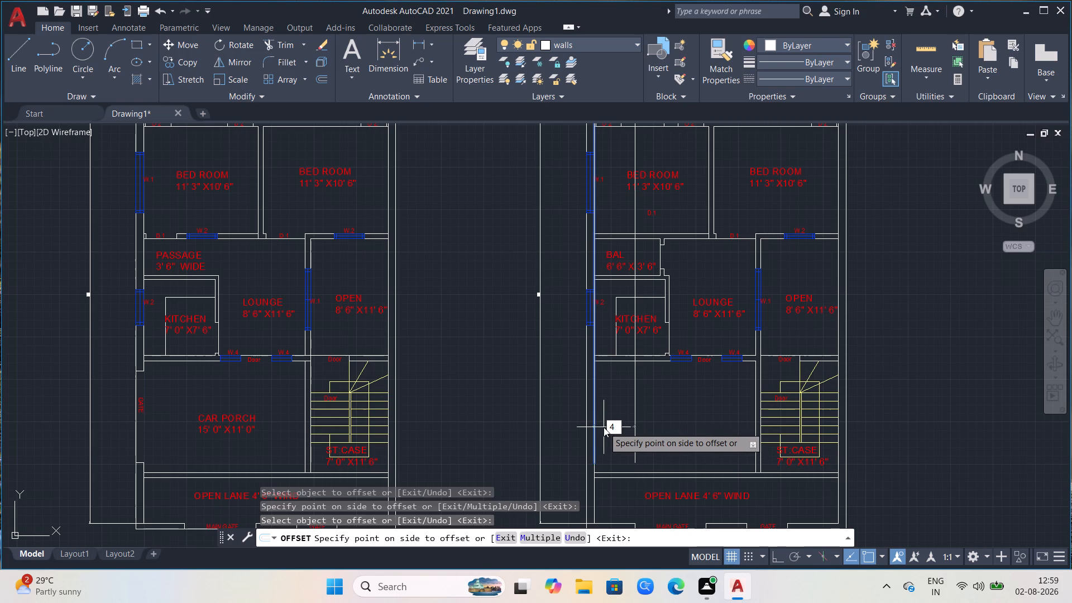
pyautogui.press("'")
pyautogui.press('6')
pyautogui.press('Return')
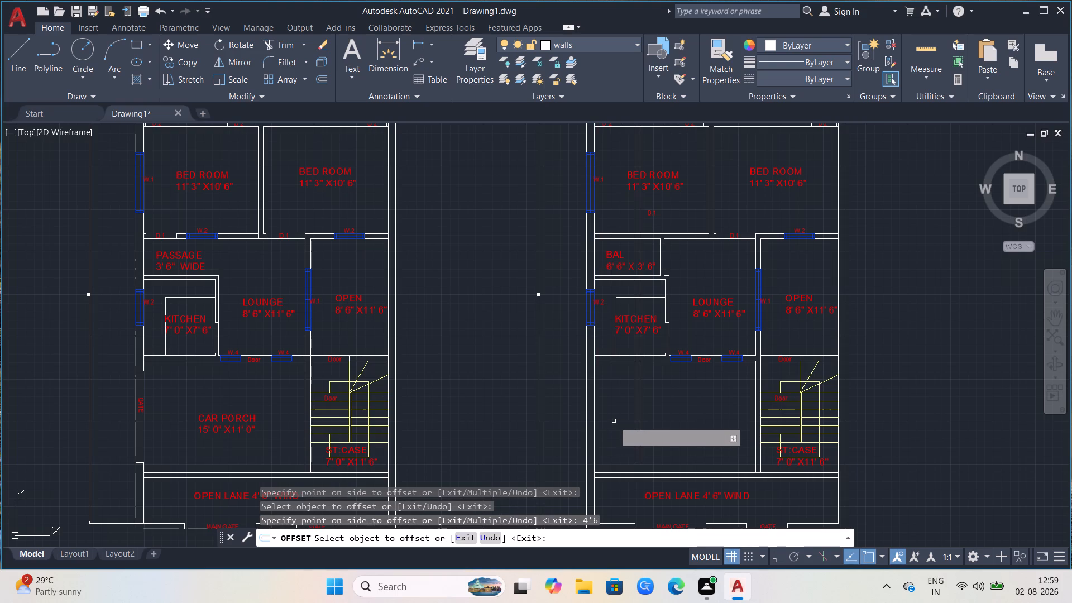
pyautogui.scroll(3, 645, 340)
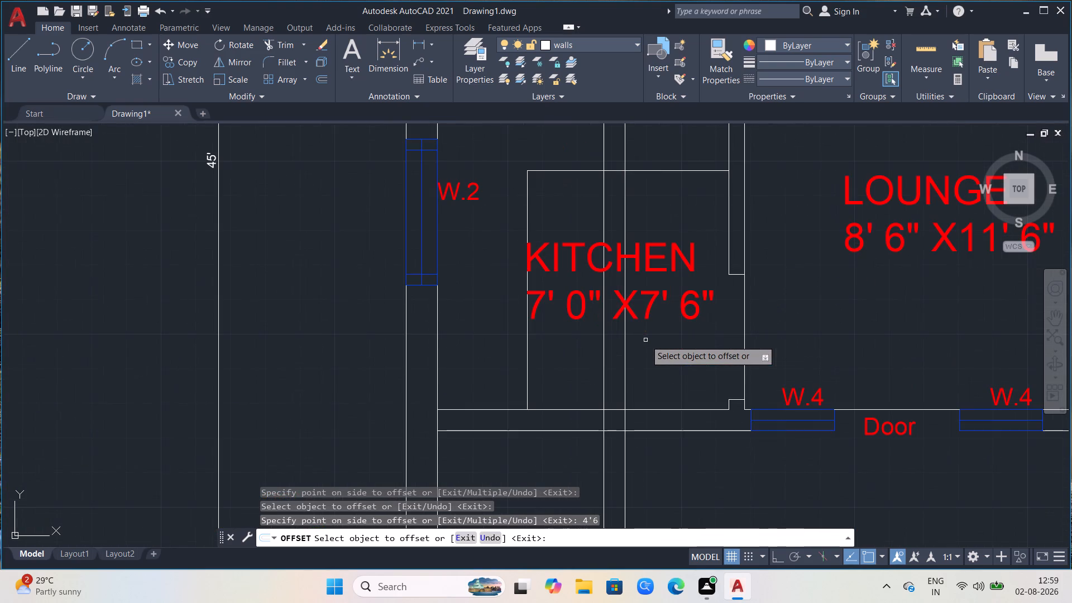
pyautogui.scroll(-3, 648, 346)
pyautogui.press('Escape')
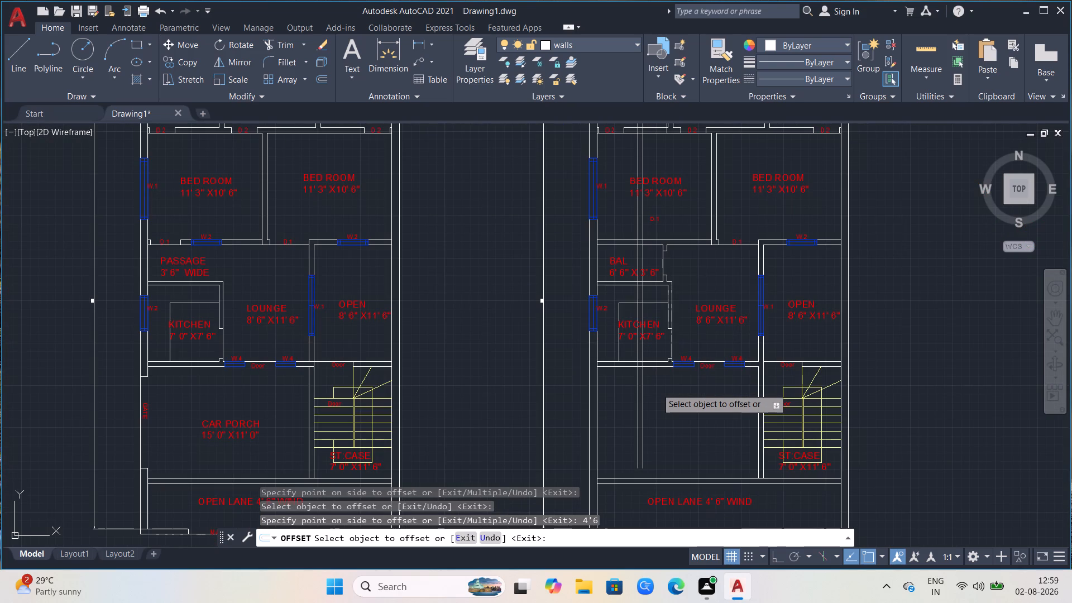
# Extend the 4'6" offset line down to the wall between the former car porch and the OPEN LANE.
pyautogui.write('EX')
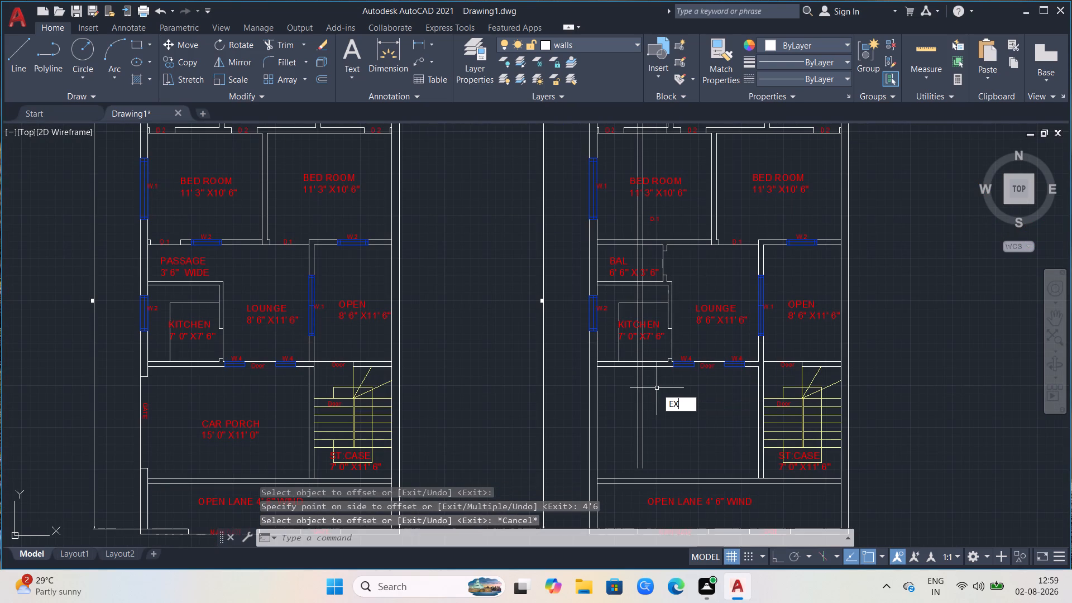
pyautogui.press('Return')
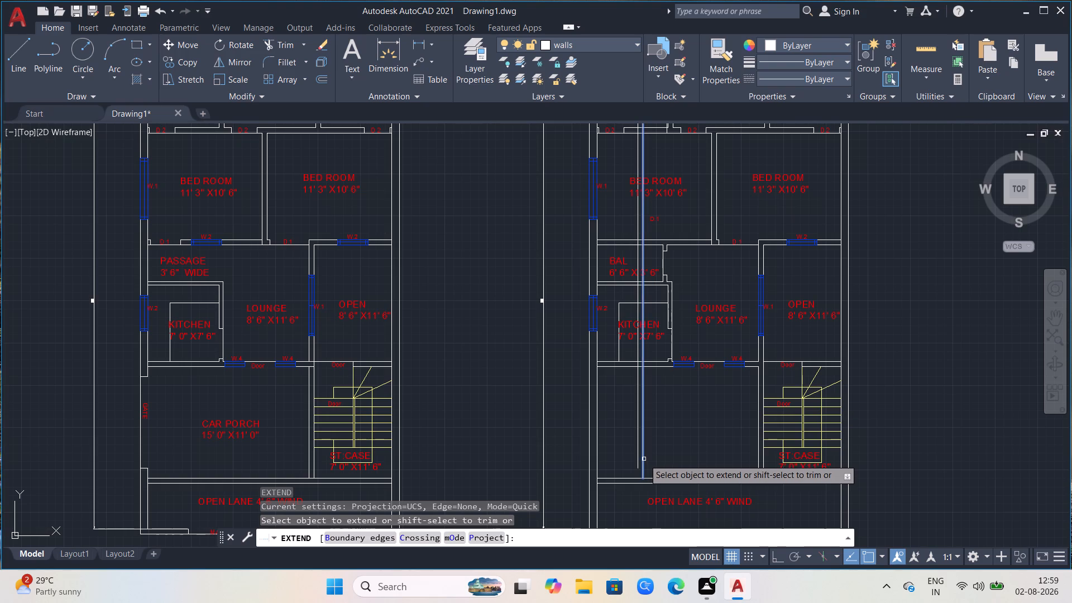
pyautogui.click(644, 459)
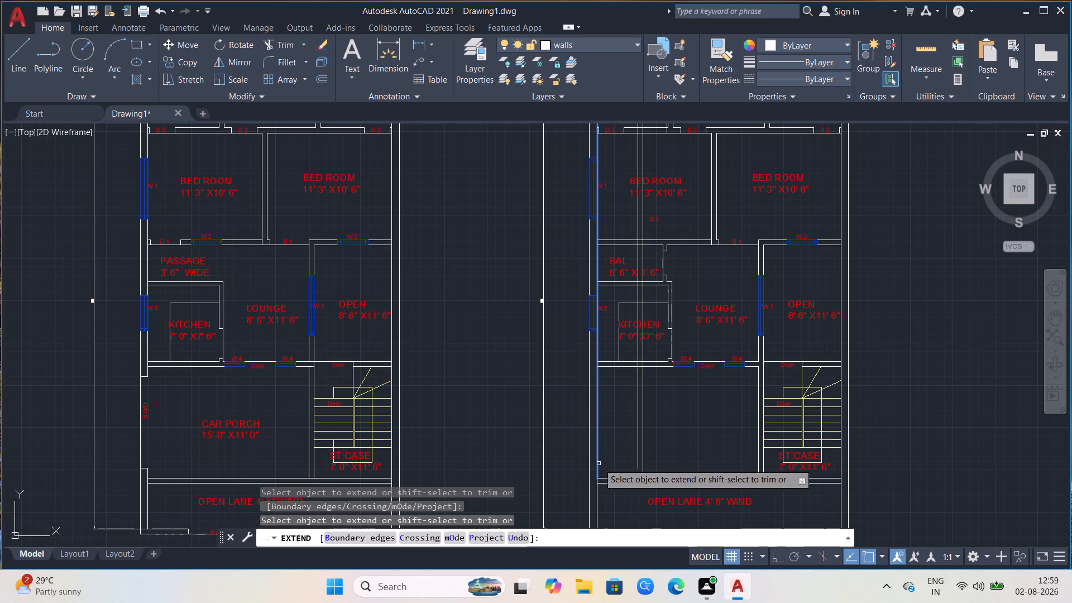
pyautogui.press('Escape')
# Offset the upper line of the OPEN LANE wall 5' into the former car porch.
pyautogui.press('o')
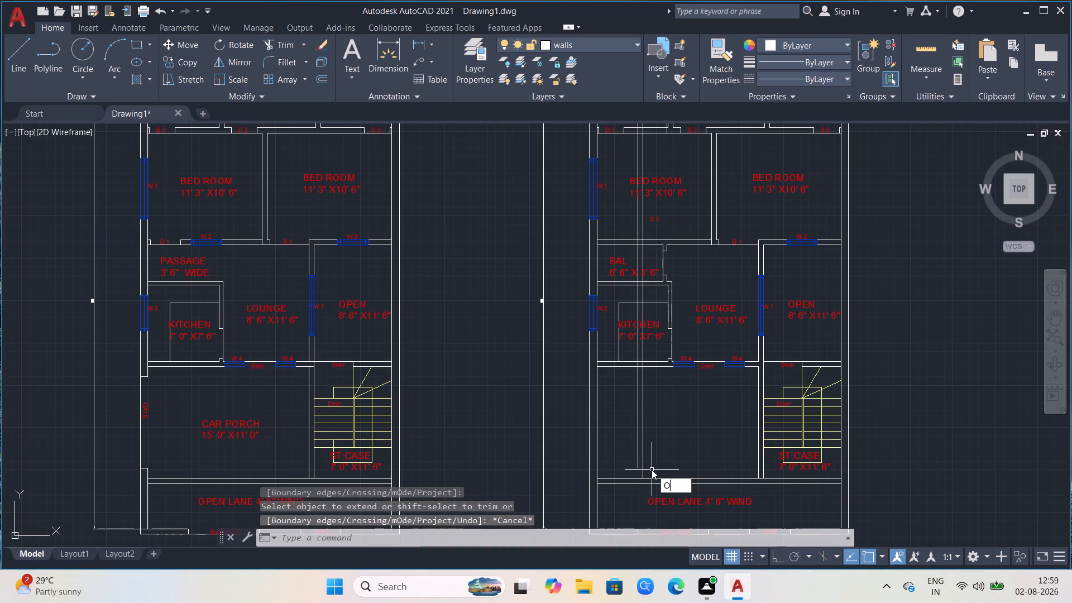
pyautogui.press('Return')
pyautogui.click(600, 475)
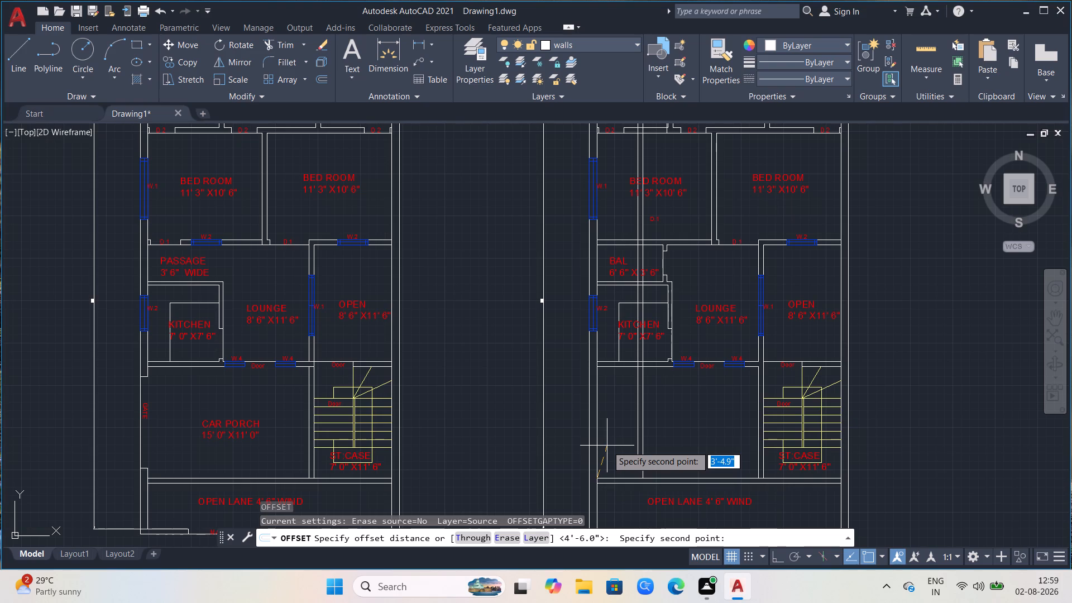
pyautogui.press('5')
pyautogui.press("'")
pyautogui.press('Return')
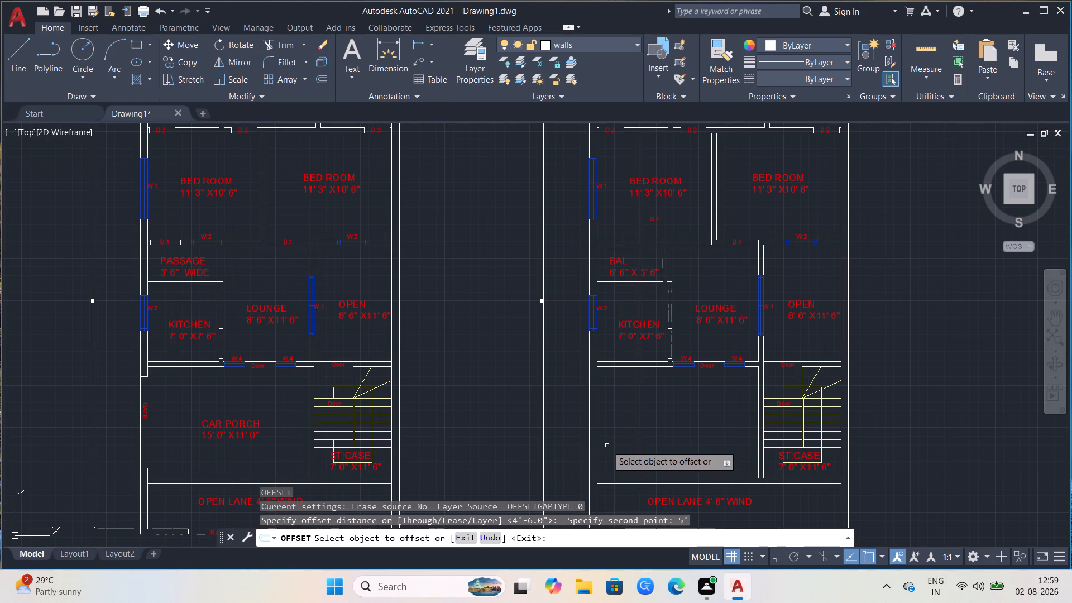
pyautogui.click(609, 478)
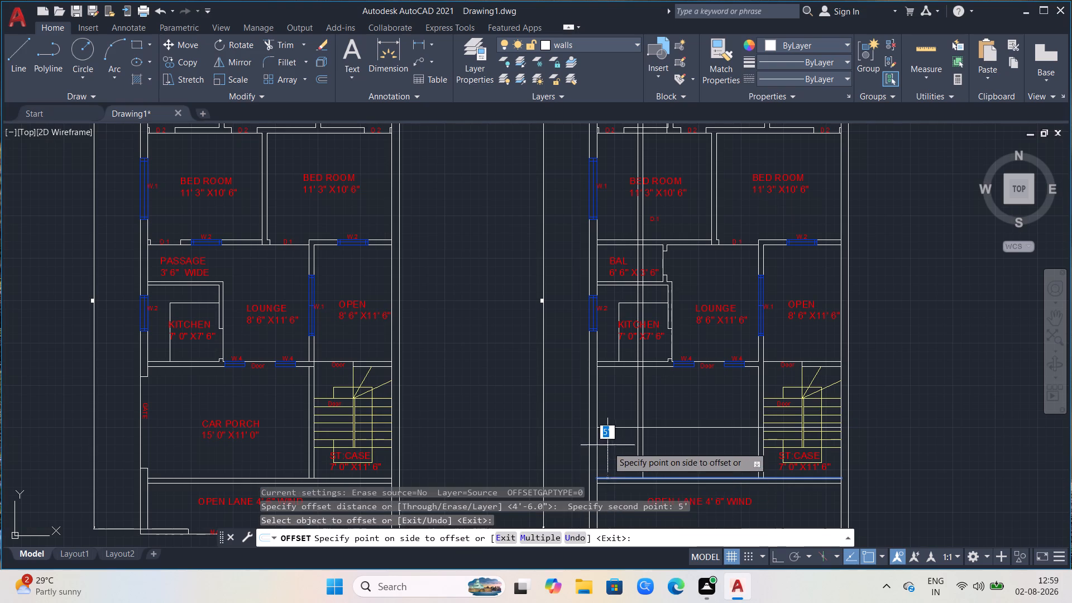
pyautogui.click(605, 437)
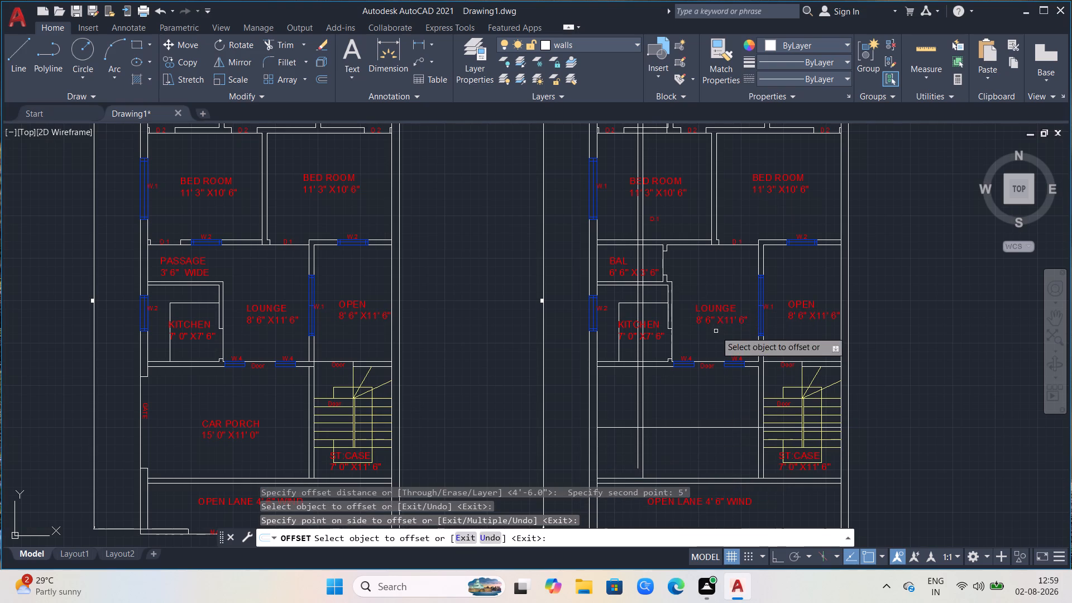
pyautogui.press('Escape')
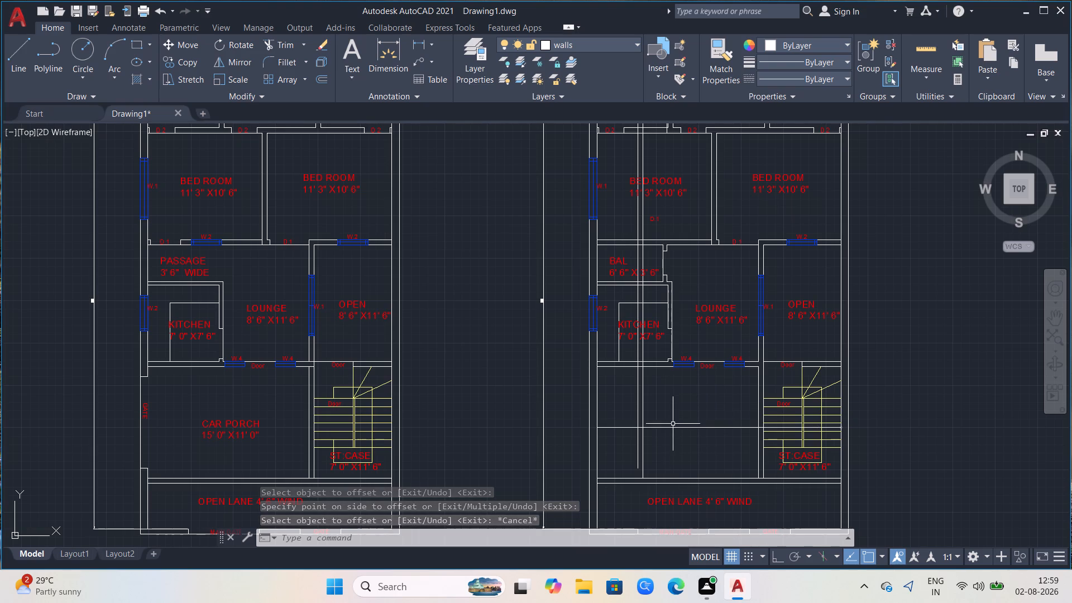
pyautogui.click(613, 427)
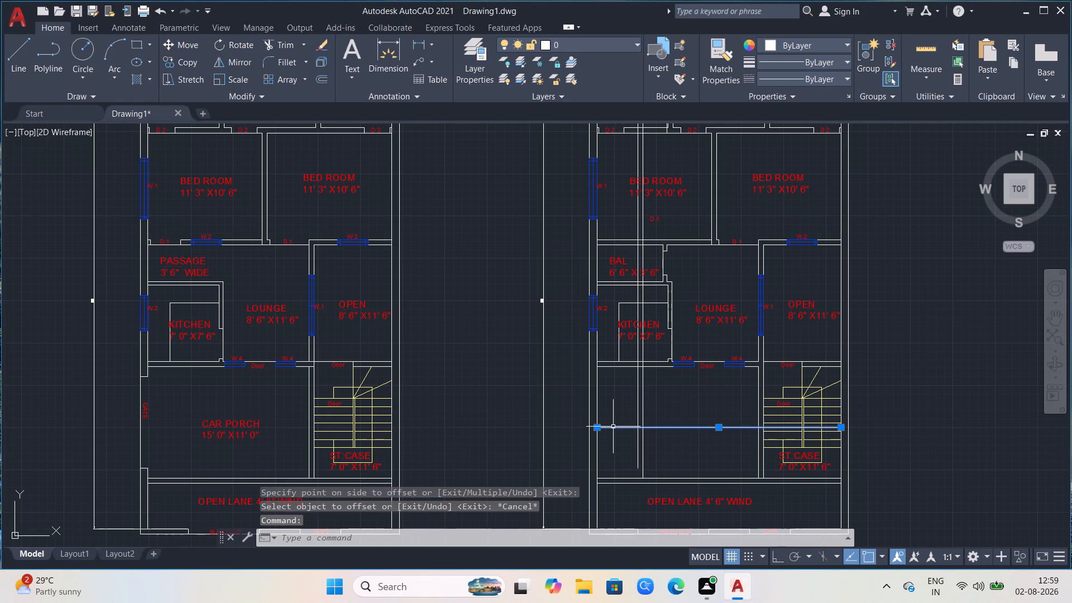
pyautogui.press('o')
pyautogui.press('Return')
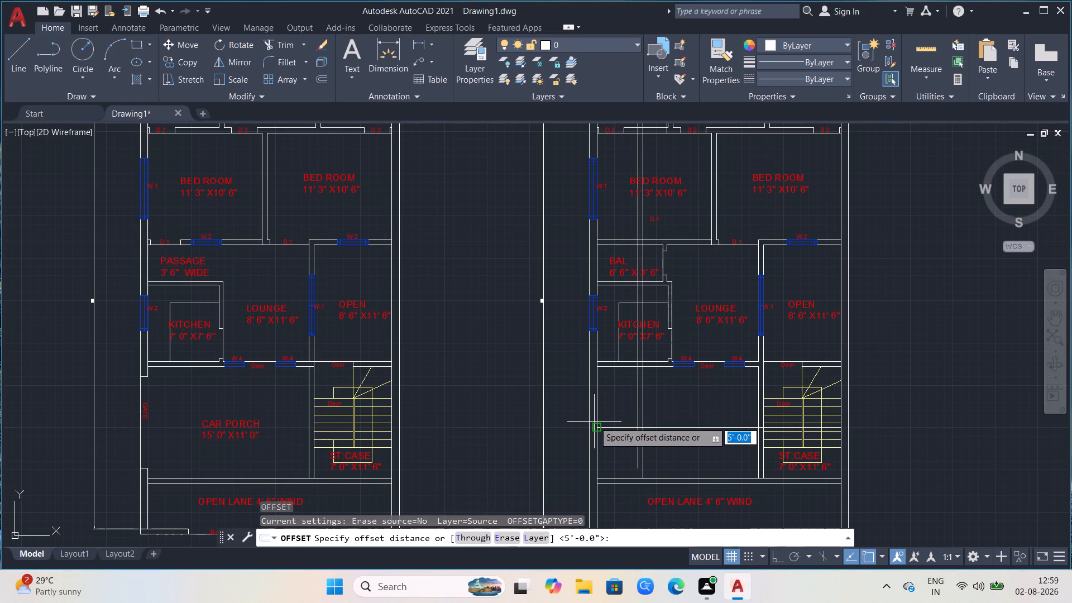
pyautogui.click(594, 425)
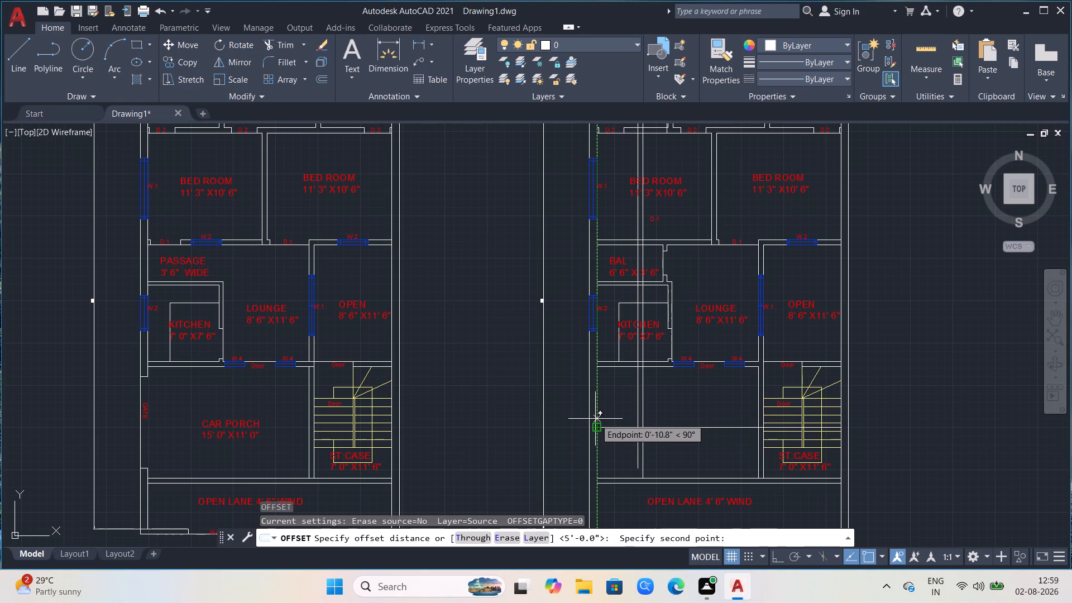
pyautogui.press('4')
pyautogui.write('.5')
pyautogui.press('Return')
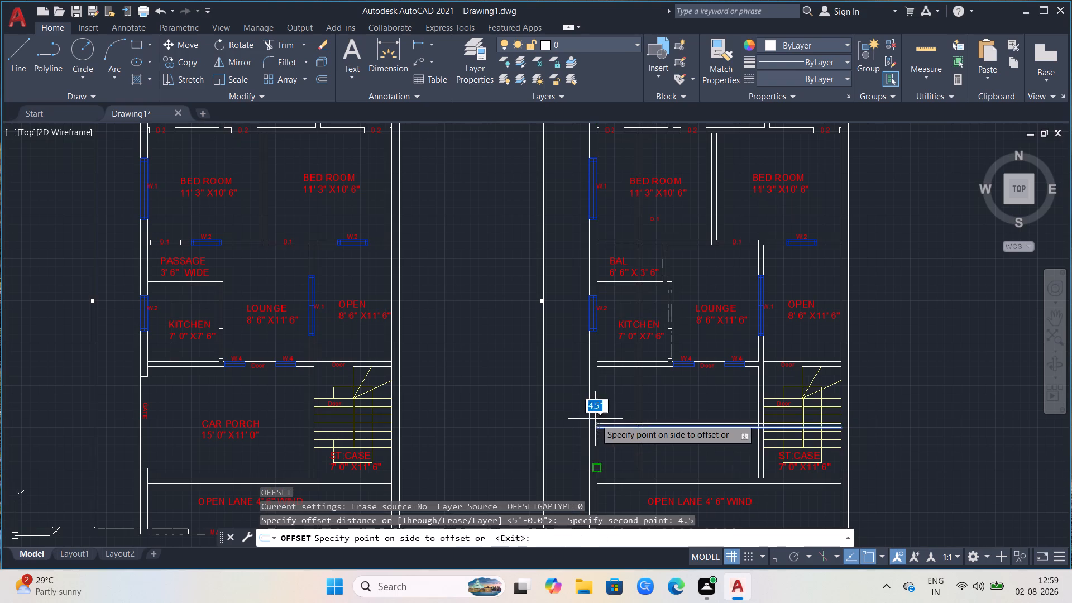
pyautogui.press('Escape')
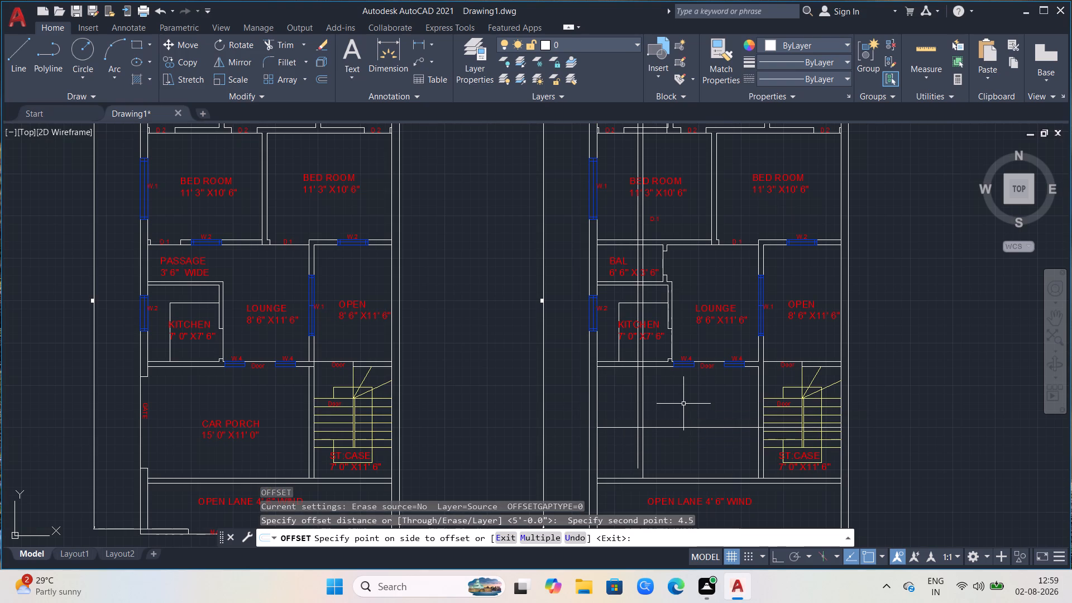
# Offset the horizontal 5' offset line in the former car porch 4.5" toward the OPEN LANE.
pyautogui.click(613, 428)
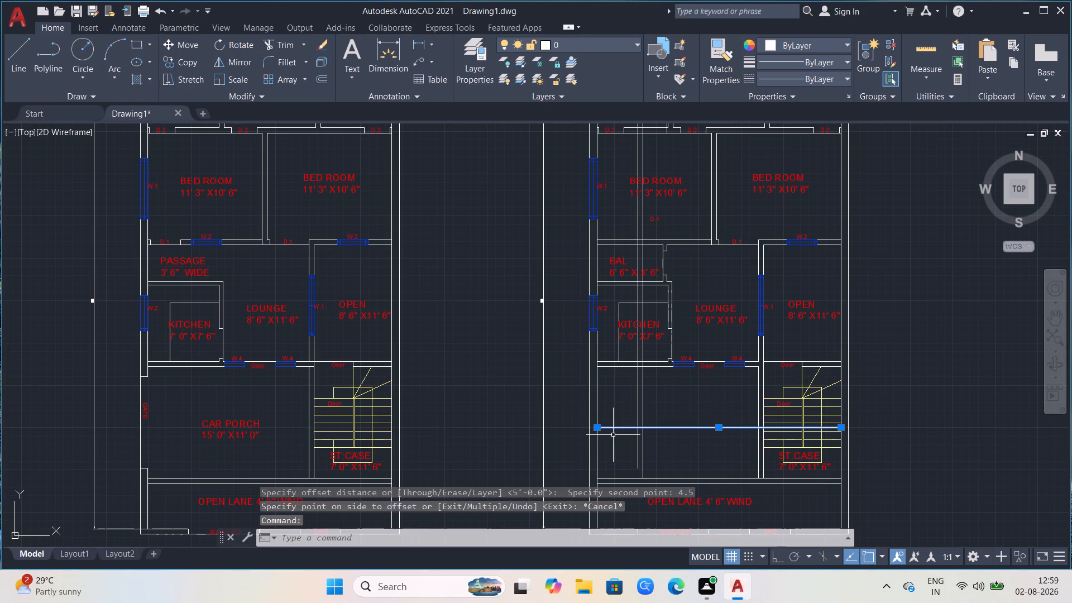
pyautogui.press('Return')
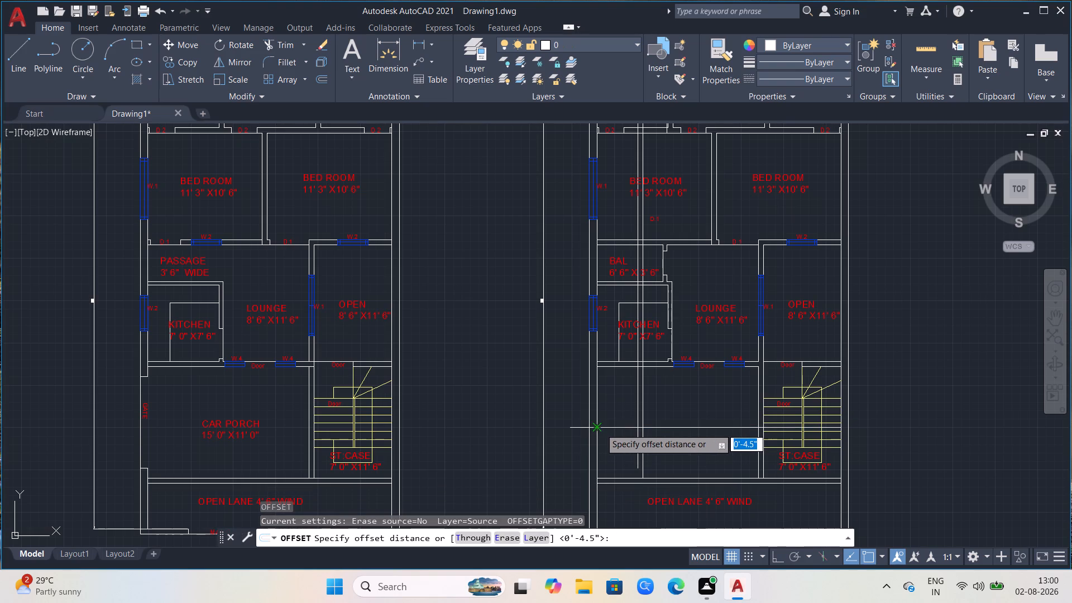
pyautogui.click(600, 428)
pyautogui.write('4.5')
pyautogui.press('Return')
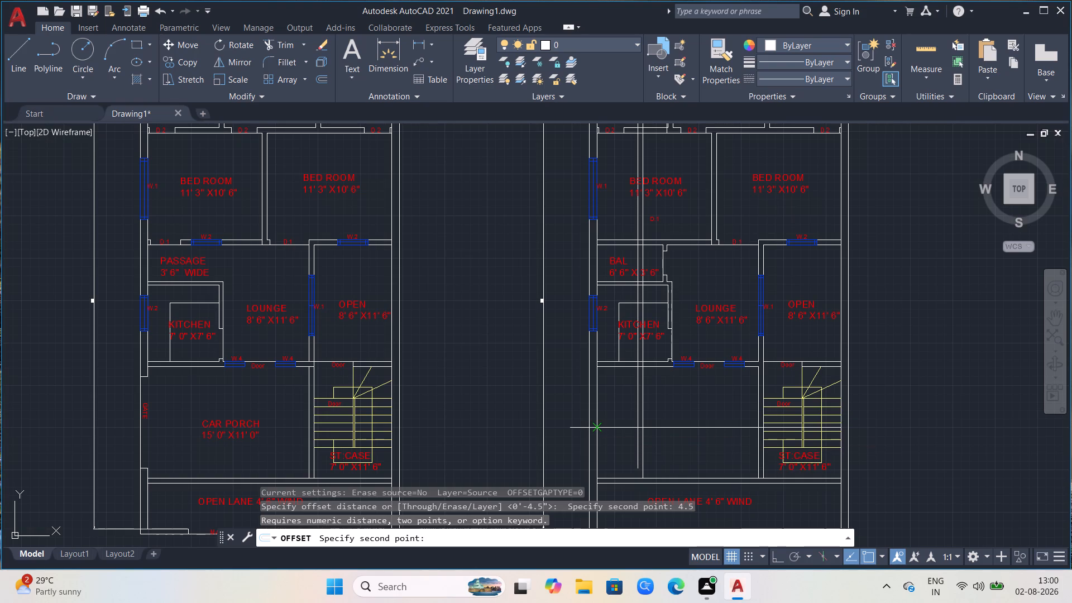
pyautogui.write('4.5')
pyautogui.press('Return')
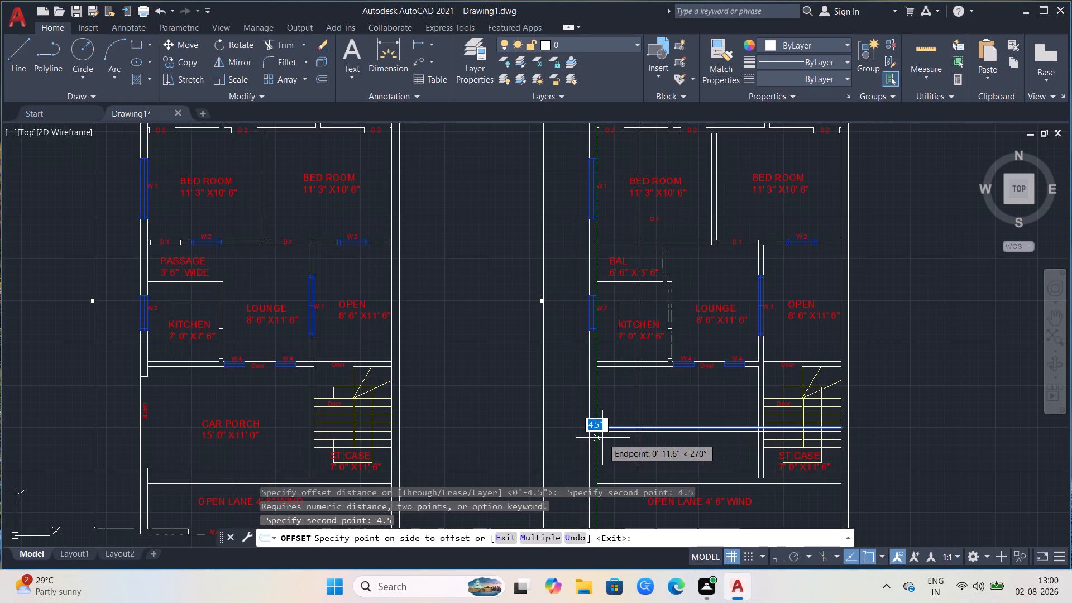
pyautogui.scroll(2, 607, 432)
pyautogui.click(607, 446)
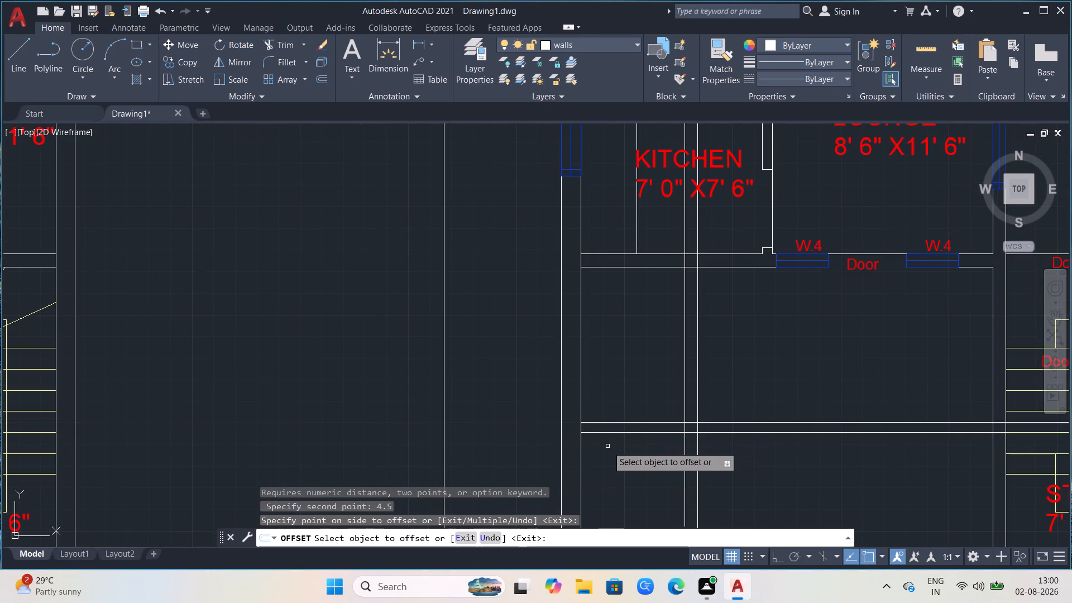
pyautogui.scroll(-2, 582, 318)
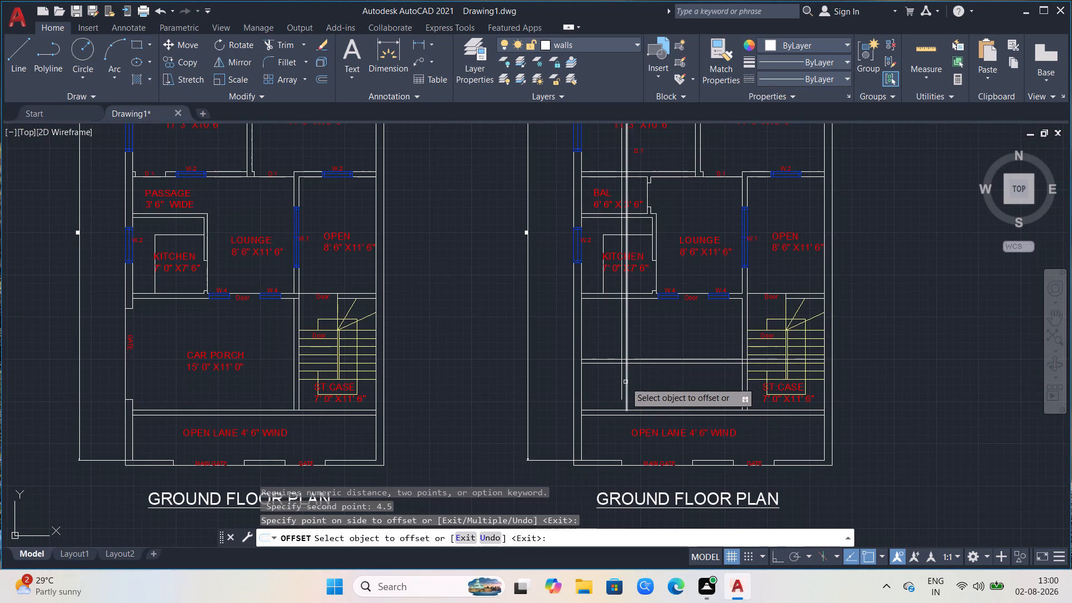
pyautogui.press('Escape')
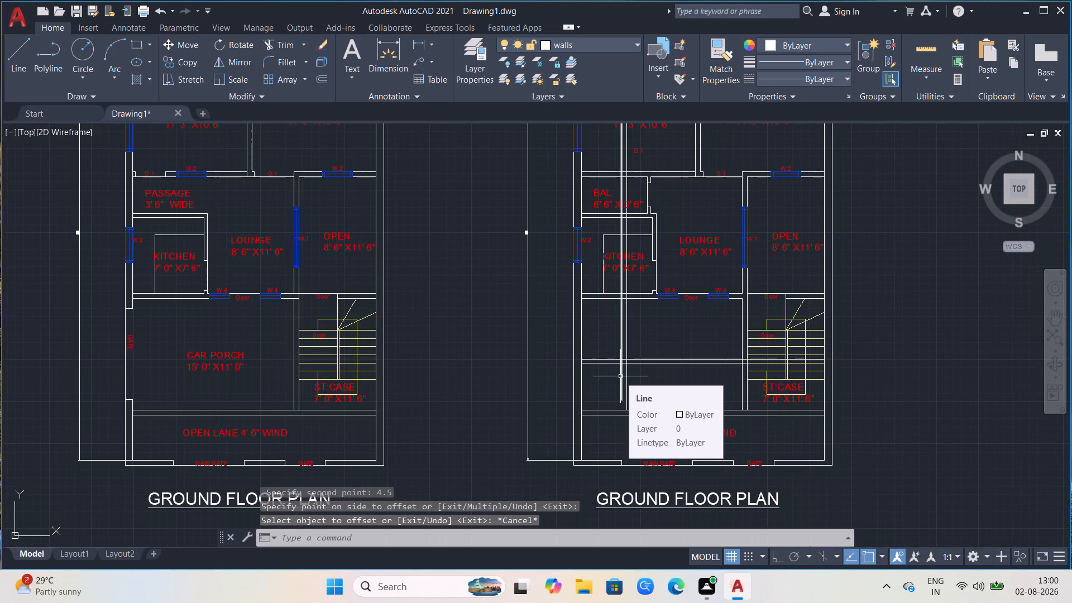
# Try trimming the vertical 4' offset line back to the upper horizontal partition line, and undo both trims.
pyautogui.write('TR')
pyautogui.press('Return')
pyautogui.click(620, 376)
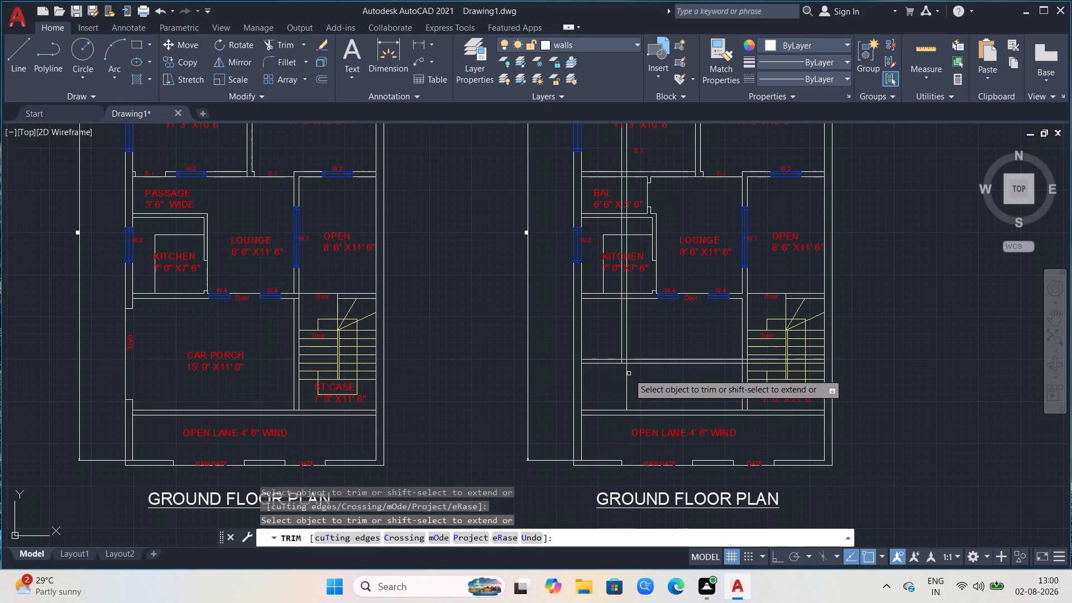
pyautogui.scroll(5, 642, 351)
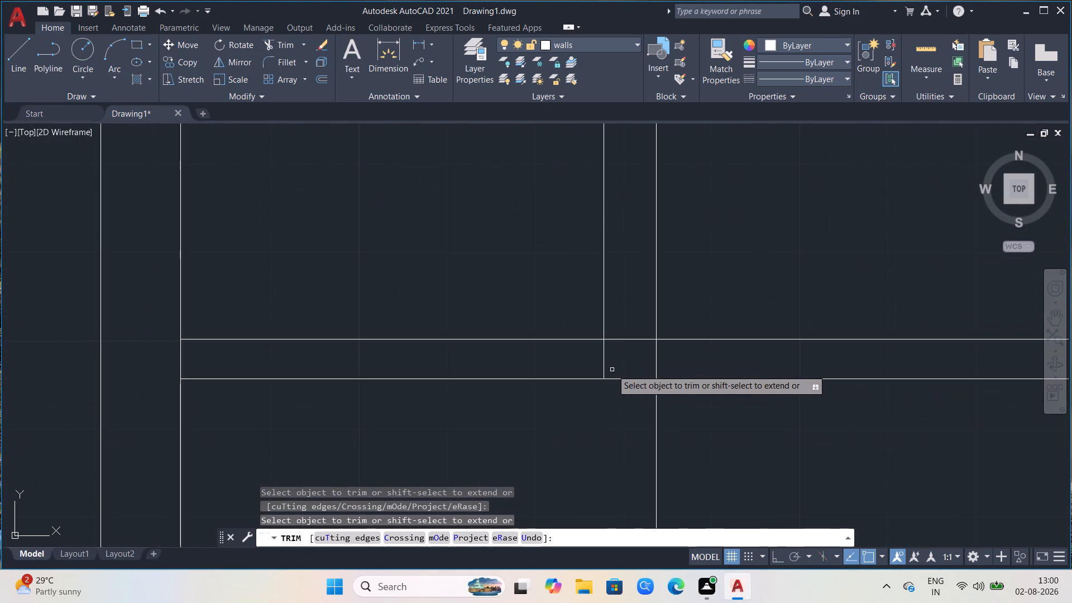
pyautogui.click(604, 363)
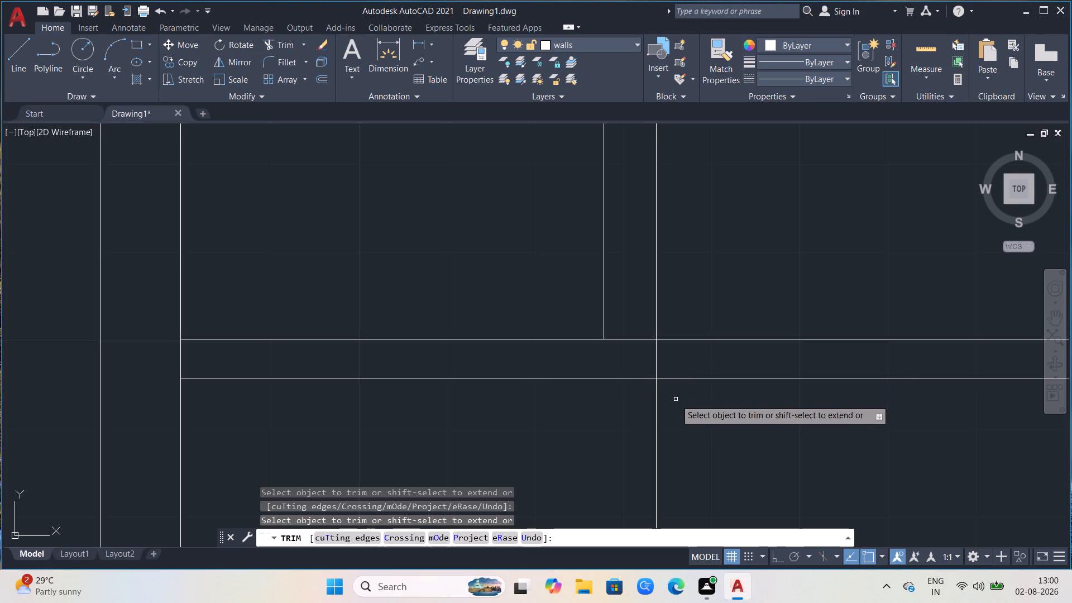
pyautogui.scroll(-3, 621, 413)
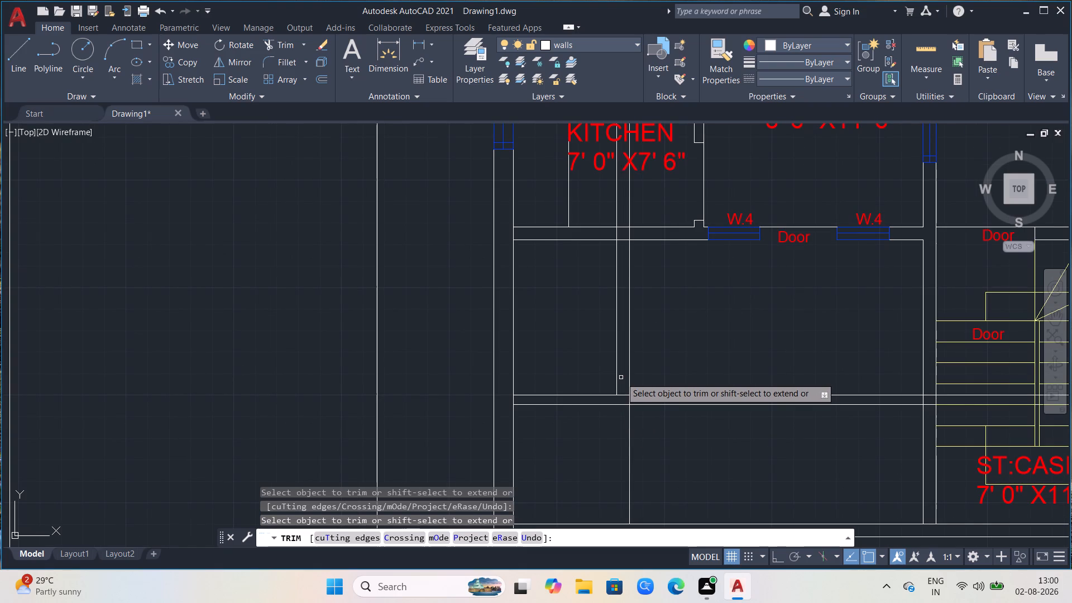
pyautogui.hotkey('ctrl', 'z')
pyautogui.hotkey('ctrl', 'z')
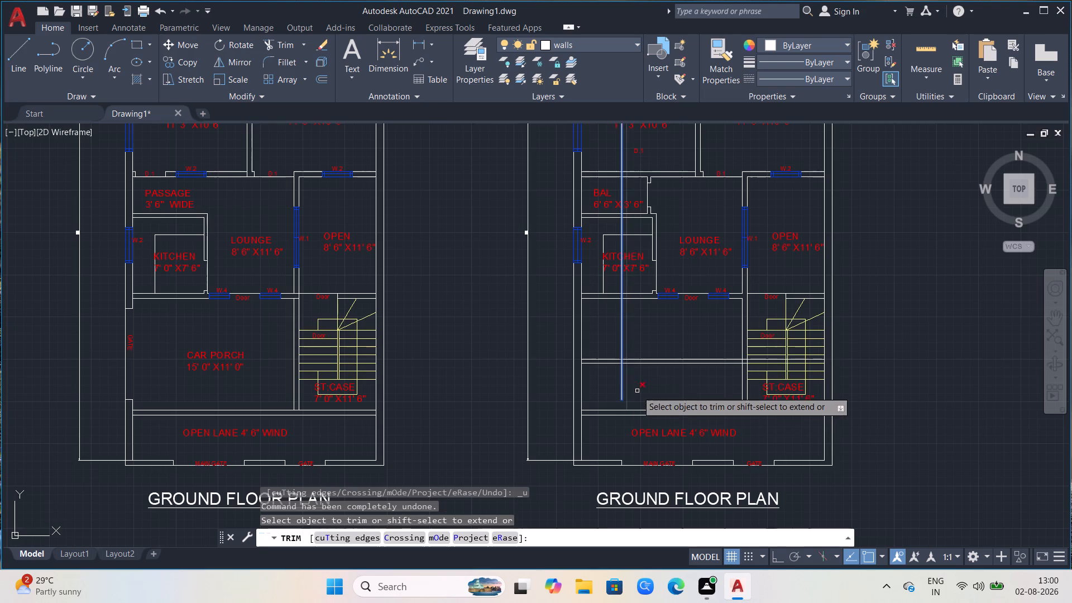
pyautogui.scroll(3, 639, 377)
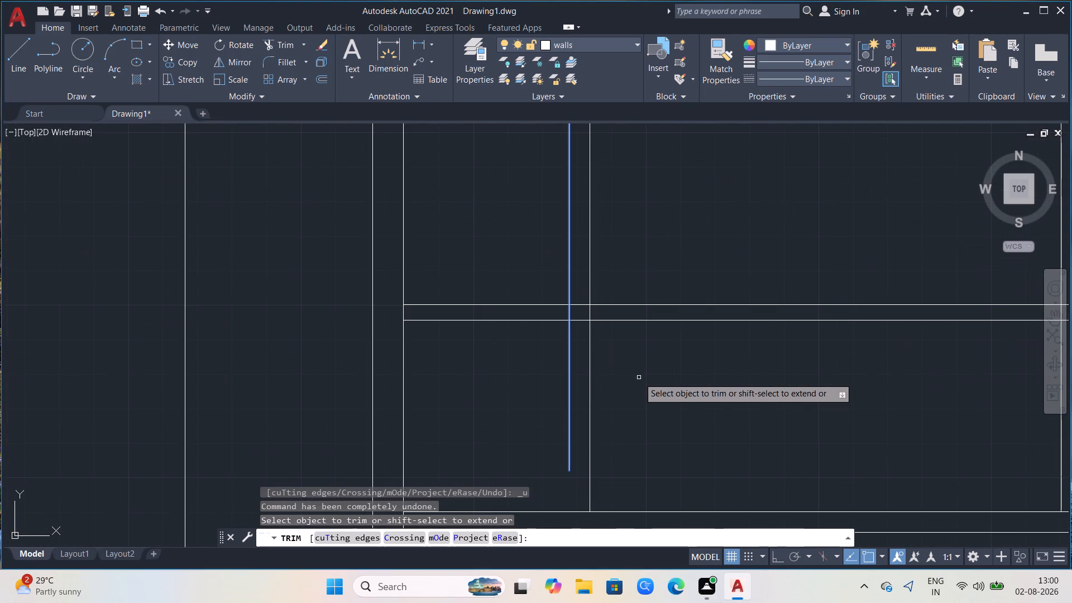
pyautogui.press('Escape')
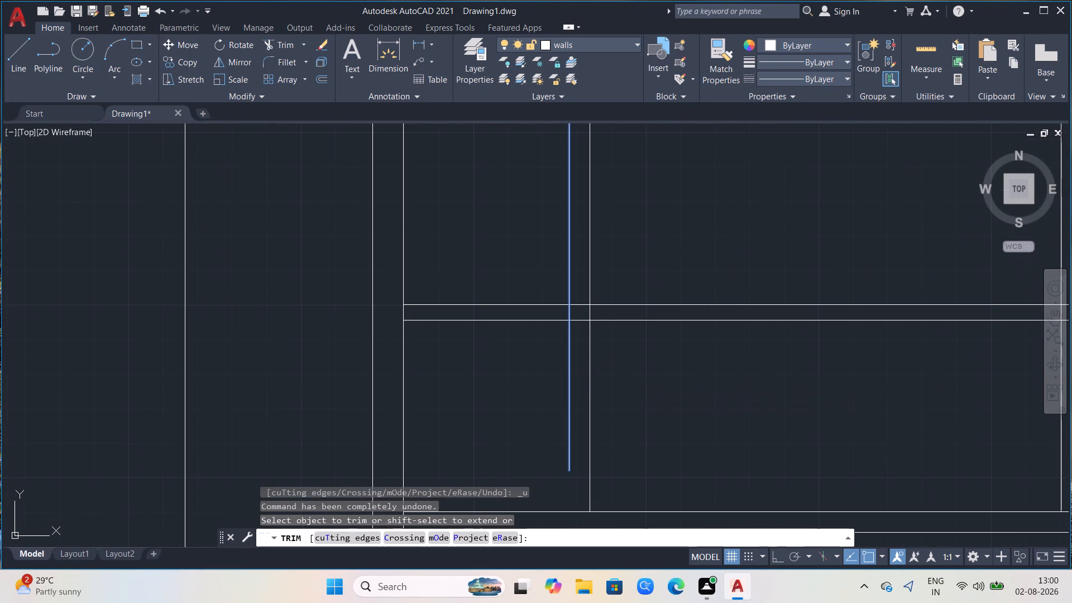
# Extend the vertical 4' offset line down to the wall between the former car porch and the OPEN LANE.
pyautogui.write('EX')
pyautogui.press('Return')
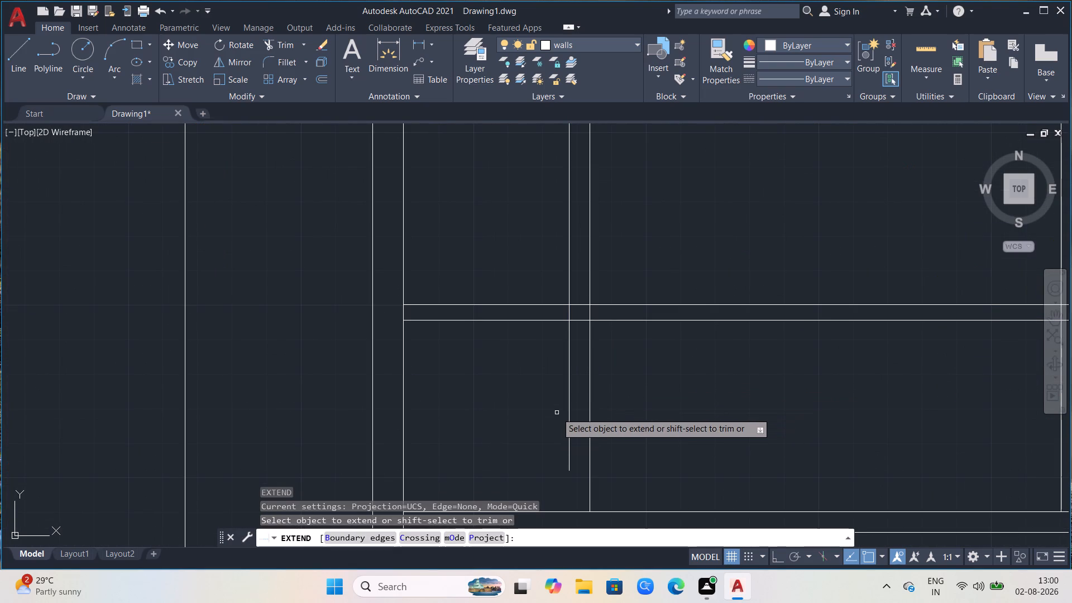
pyautogui.click(568, 419)
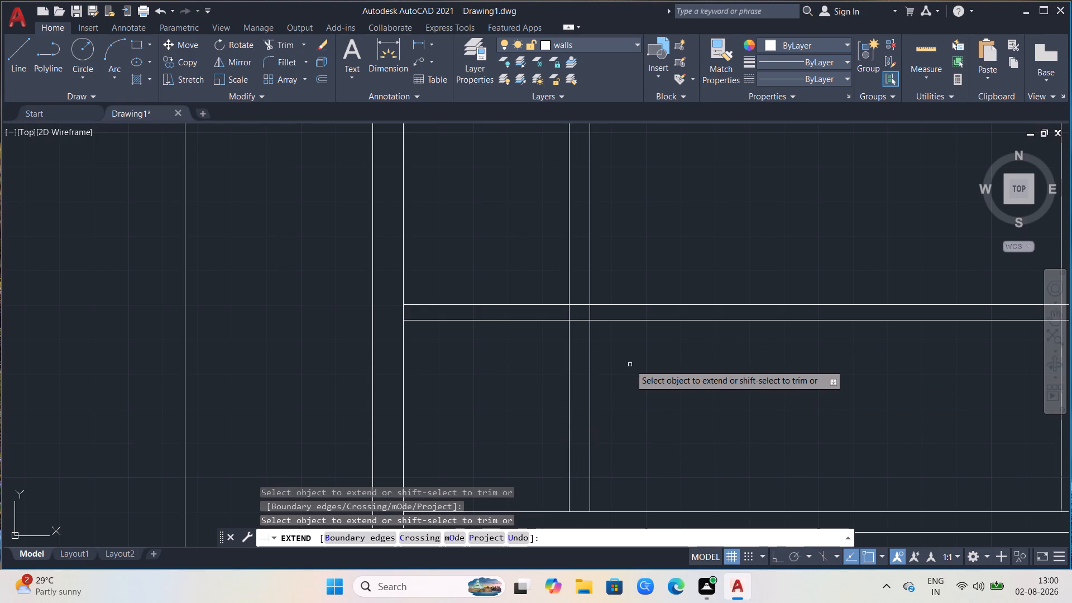
pyautogui.press('Escape')
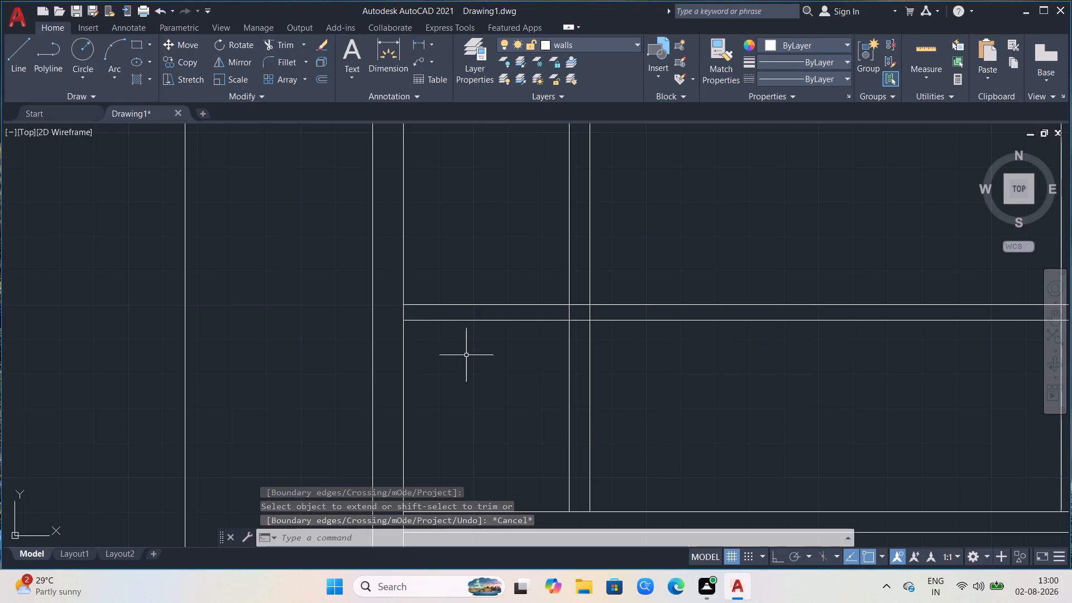
# Offset the lower line of the wall beneath the duplicated plan's KITCHEN 2" down into the former car porch.
pyautogui.scroll(-3, 485, 322)
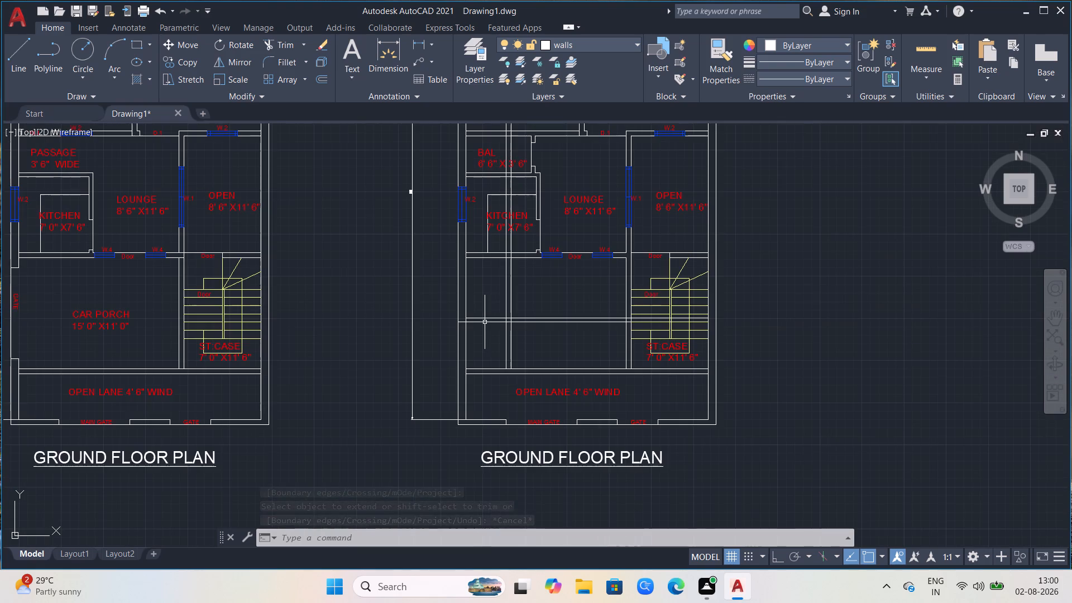
pyautogui.scroll(2, 522, 205)
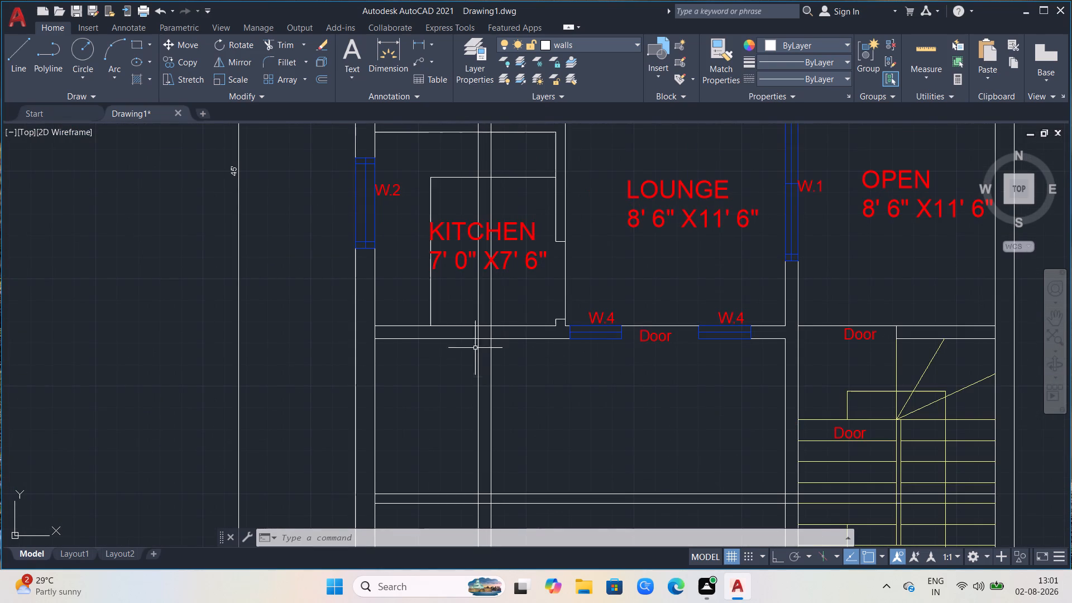
pyautogui.scroll(3, 484, 338)
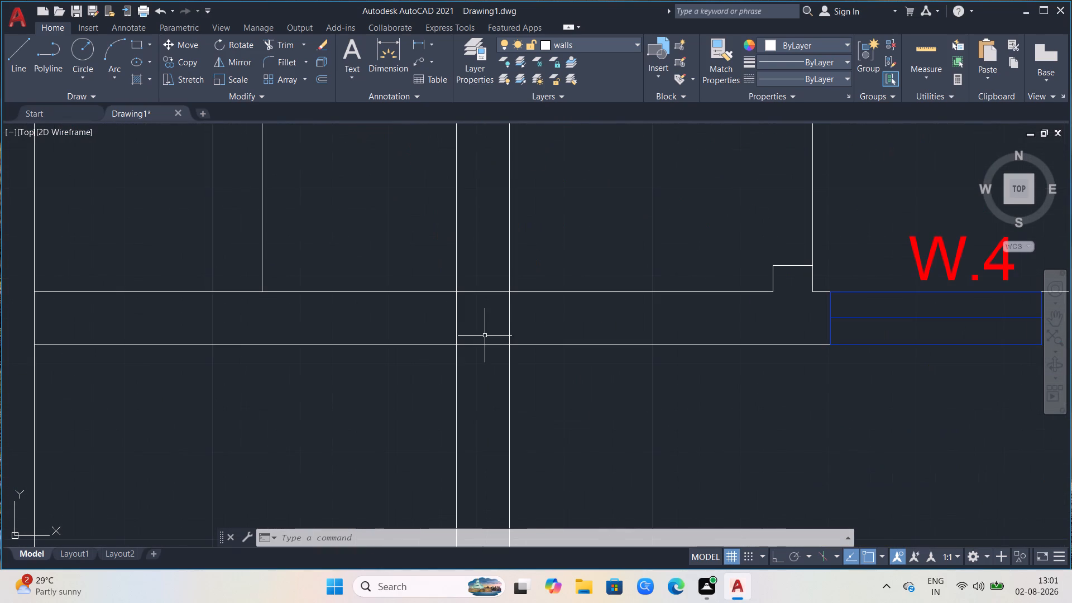
pyautogui.click(485, 345)
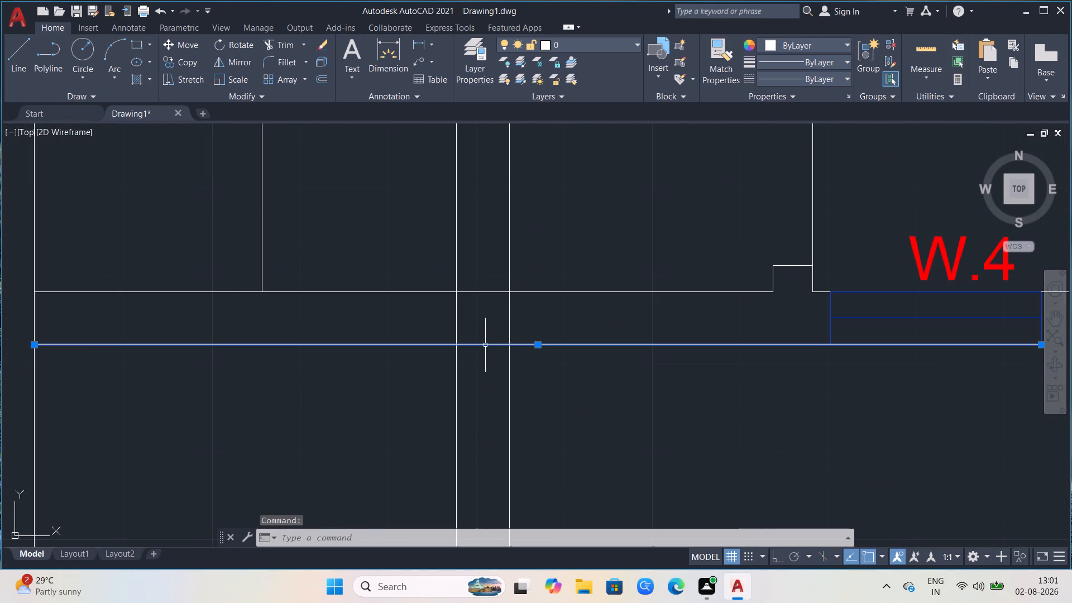
pyautogui.press('o')
pyautogui.press('Return')
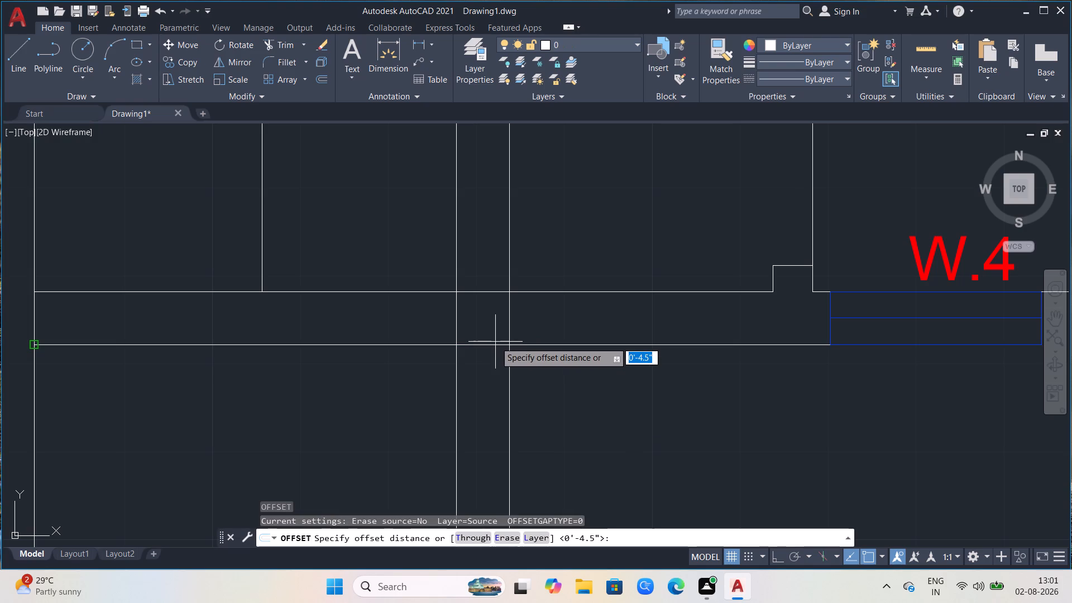
pyautogui.click(494, 344)
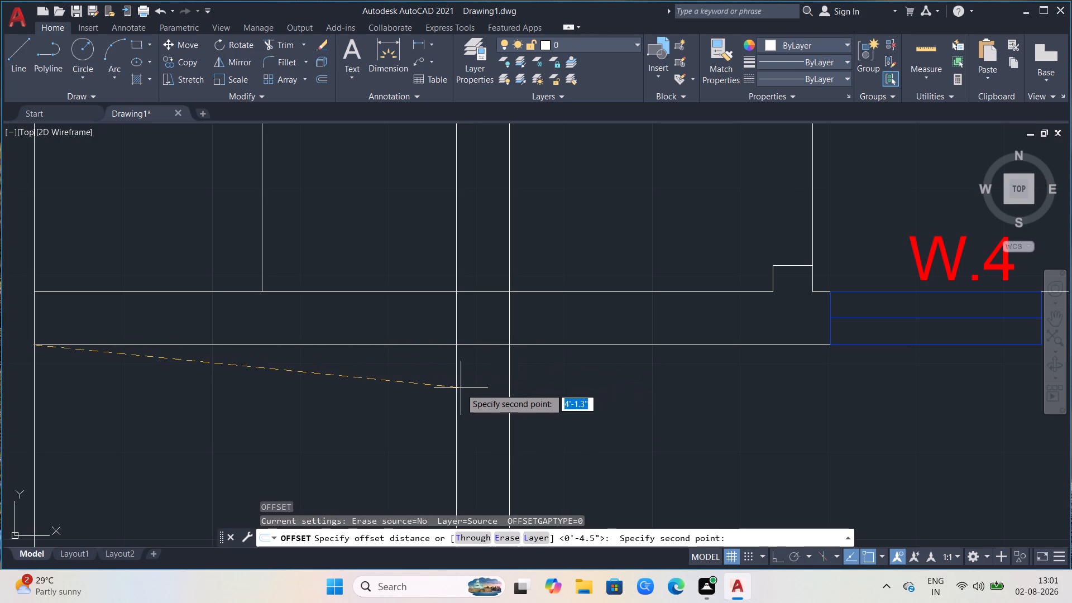
pyautogui.scroll(-2, 460, 388)
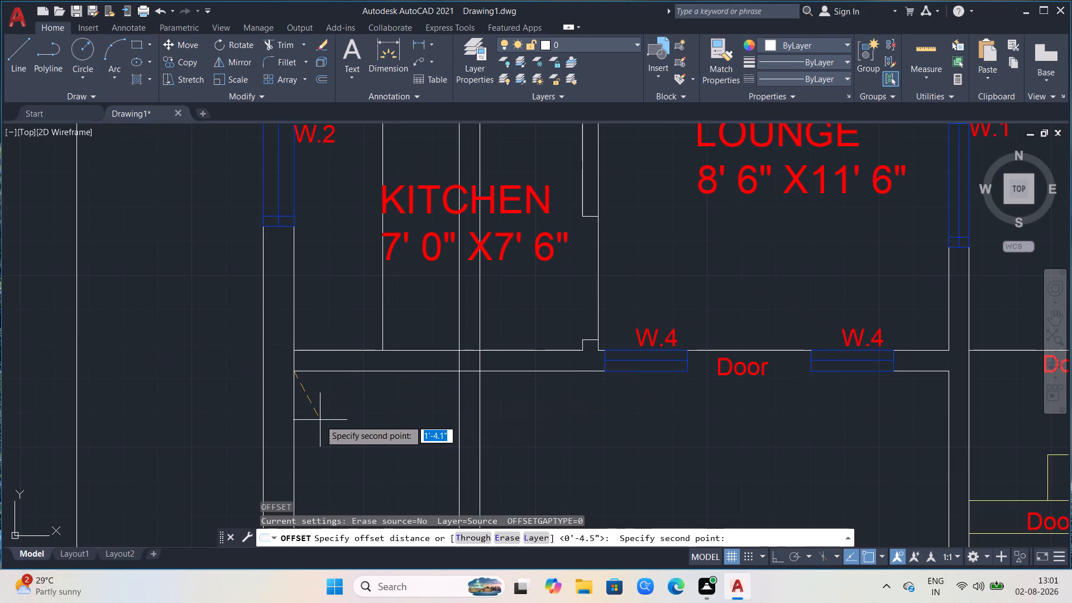
pyautogui.press('2')
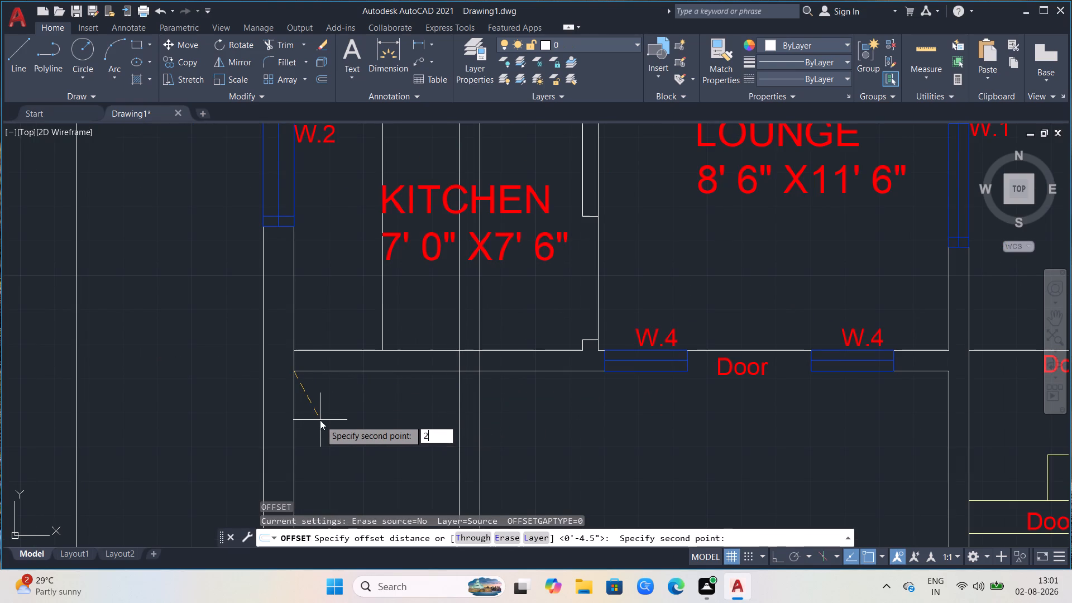
pyautogui.press('Return')
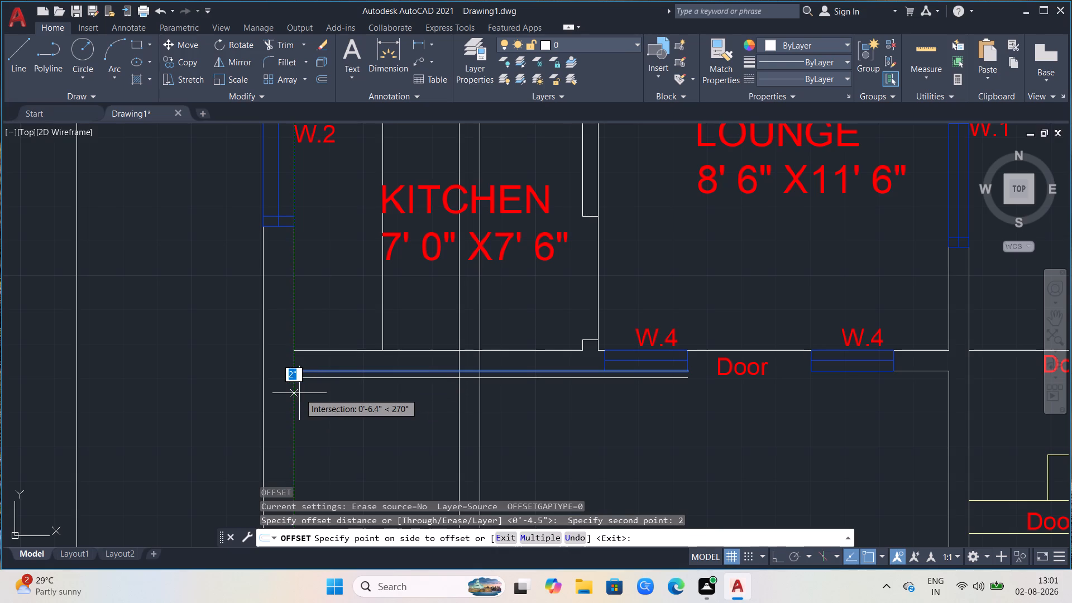
pyautogui.click(299, 388)
# Offset the new 2" offset line a further 2'6" down into the former car porch.
pyautogui.click(301, 377)
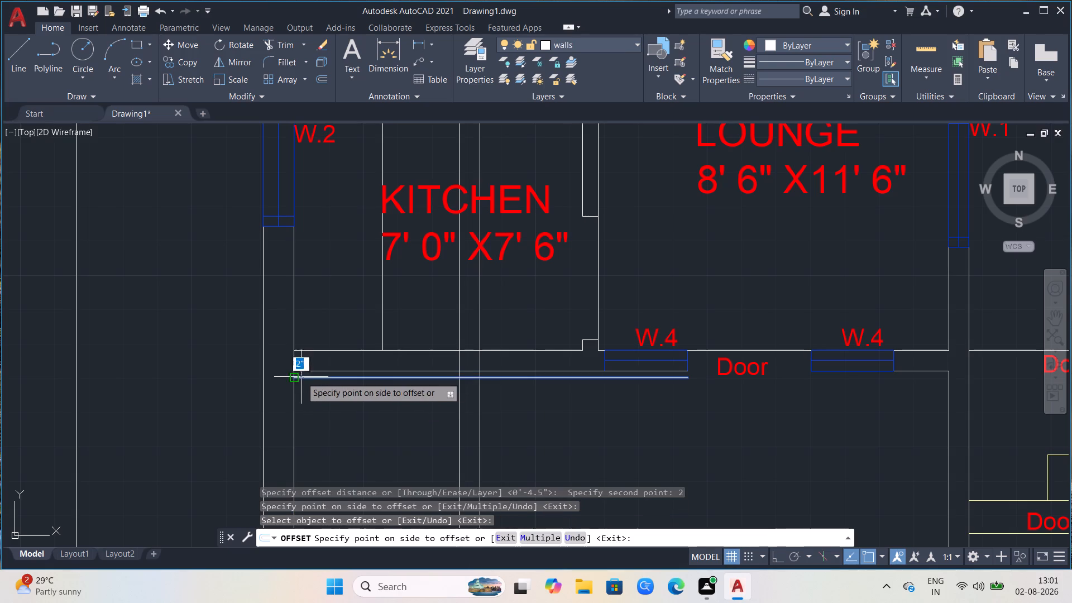
pyautogui.press('2')
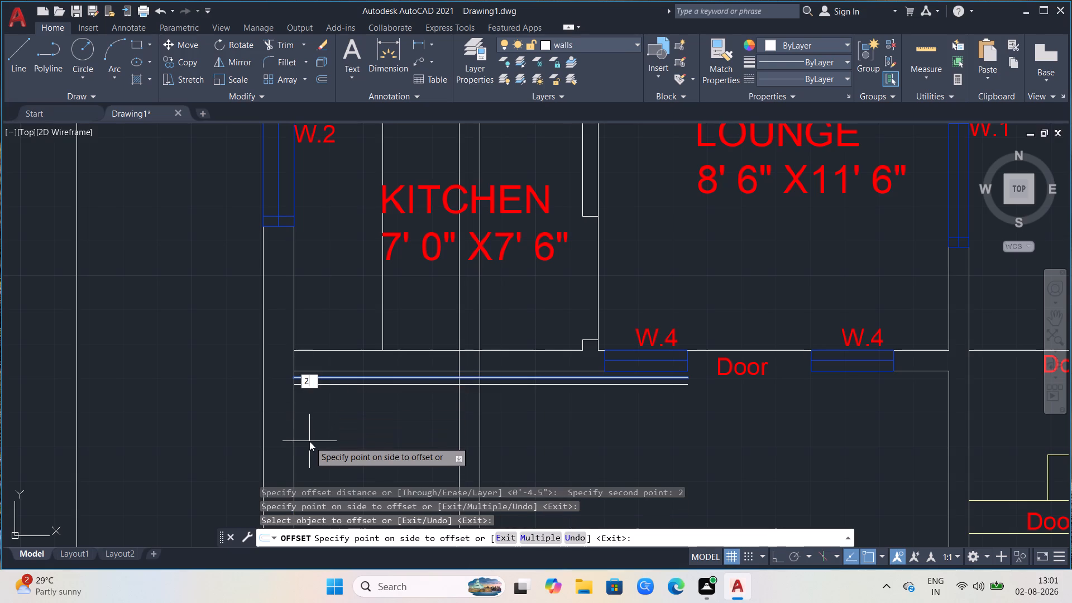
pyautogui.write("'6")
pyautogui.press('Return')
pyautogui.scroll(-2, 483, 358)
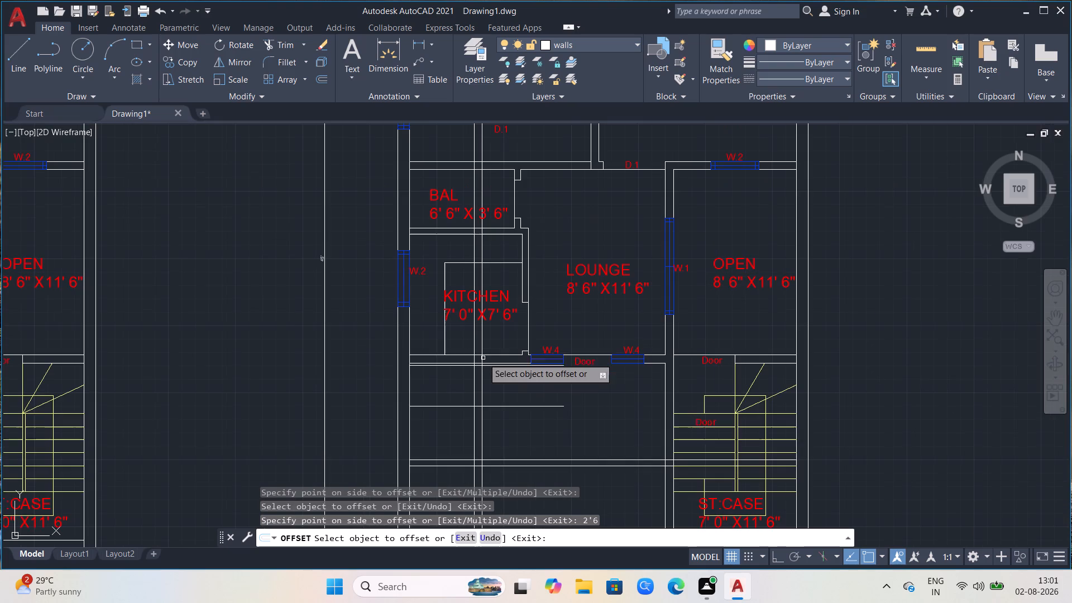
# Offset the upper line of the wall between the former car porch and the OPEN LANE 2" up into the porch.
pyautogui.scroll(-1, 457, 408)
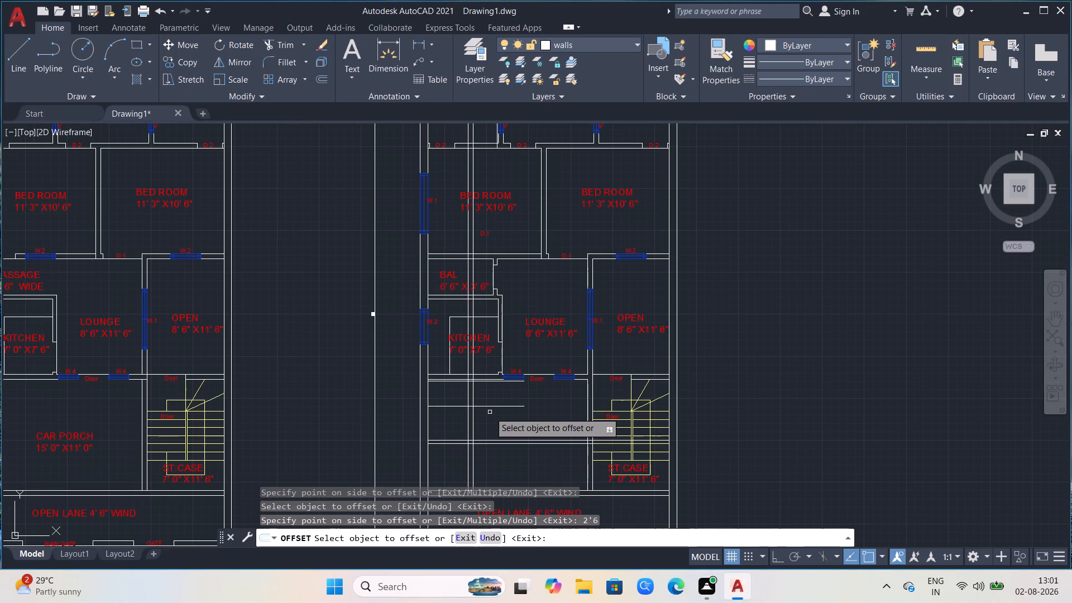
pyautogui.scroll(-1, 491, 415)
pyautogui.scroll(2, 487, 472)
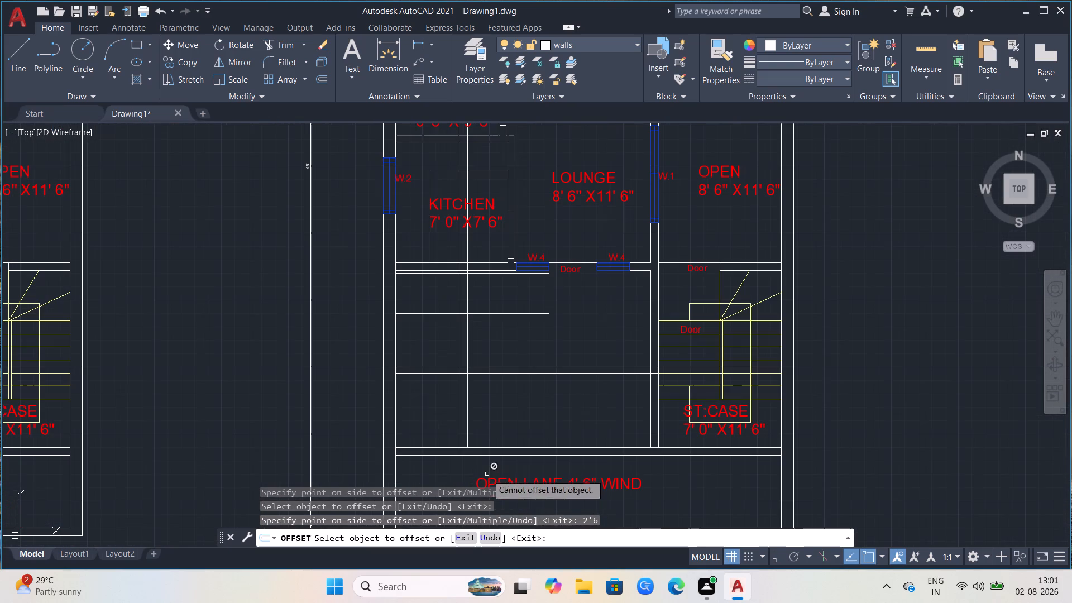
pyautogui.click(480, 447)
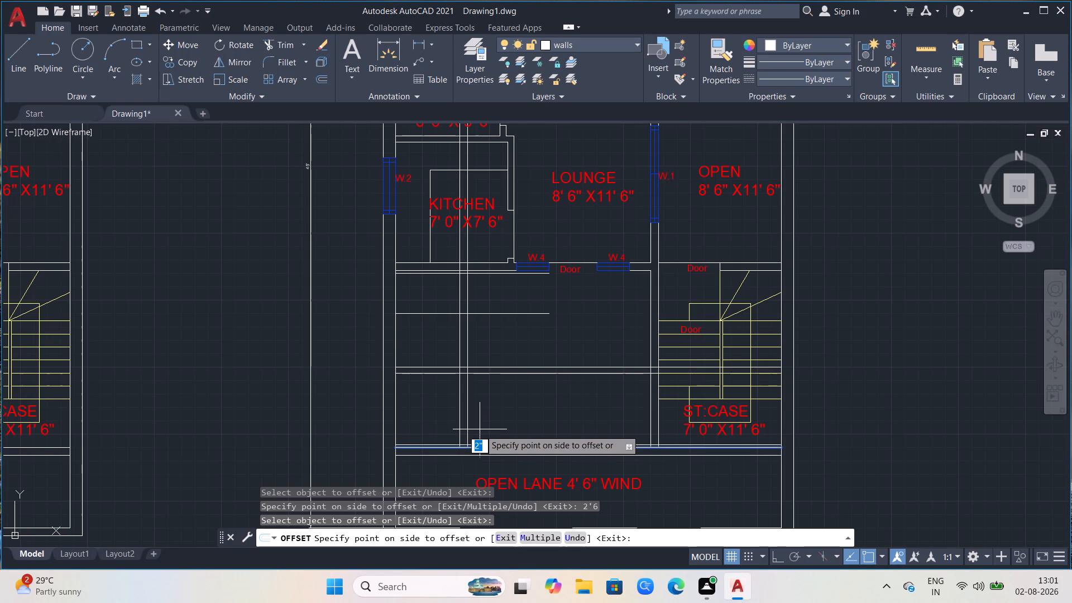
pyautogui.click(480, 429)
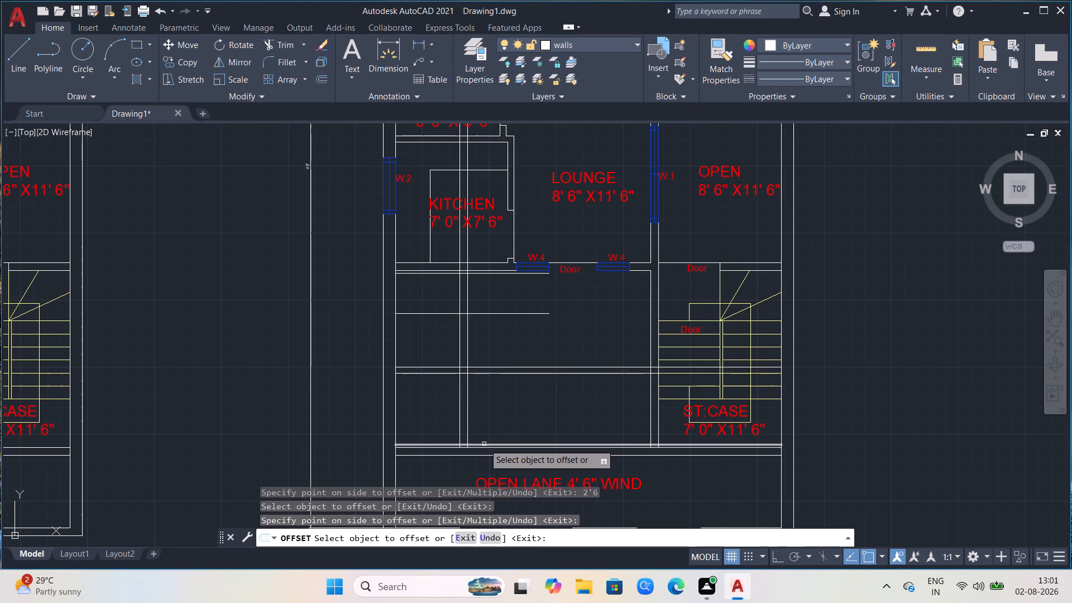
# Offset the new 2" line above the OPEN LANE wall a further 2'6" up into the former car porch.
pyautogui.click(484, 444)
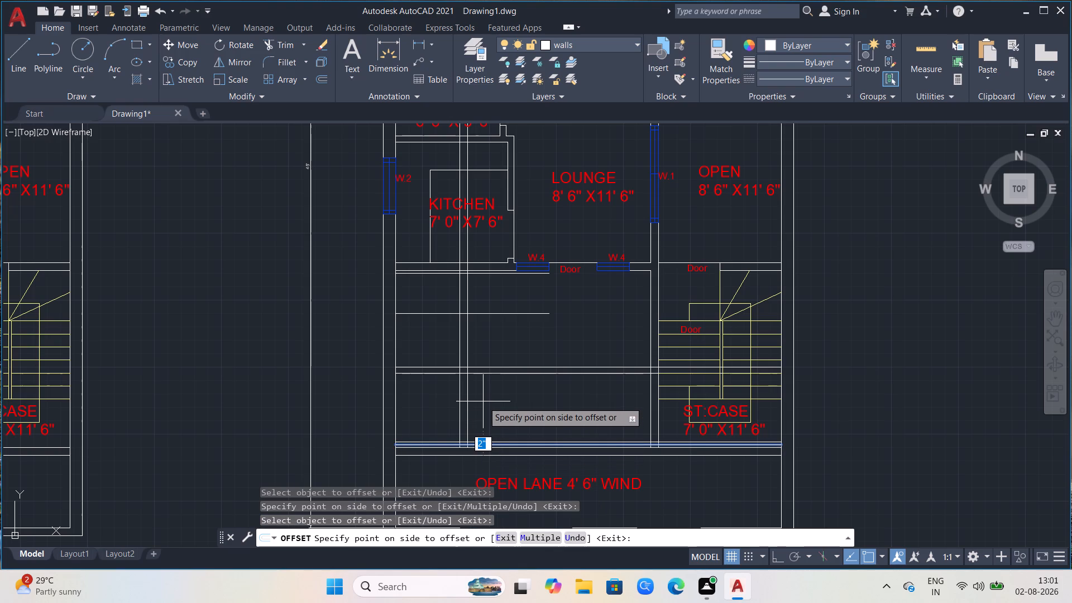
pyautogui.press('2')
pyautogui.press("'")
pyautogui.press('6')
pyautogui.press('Return')
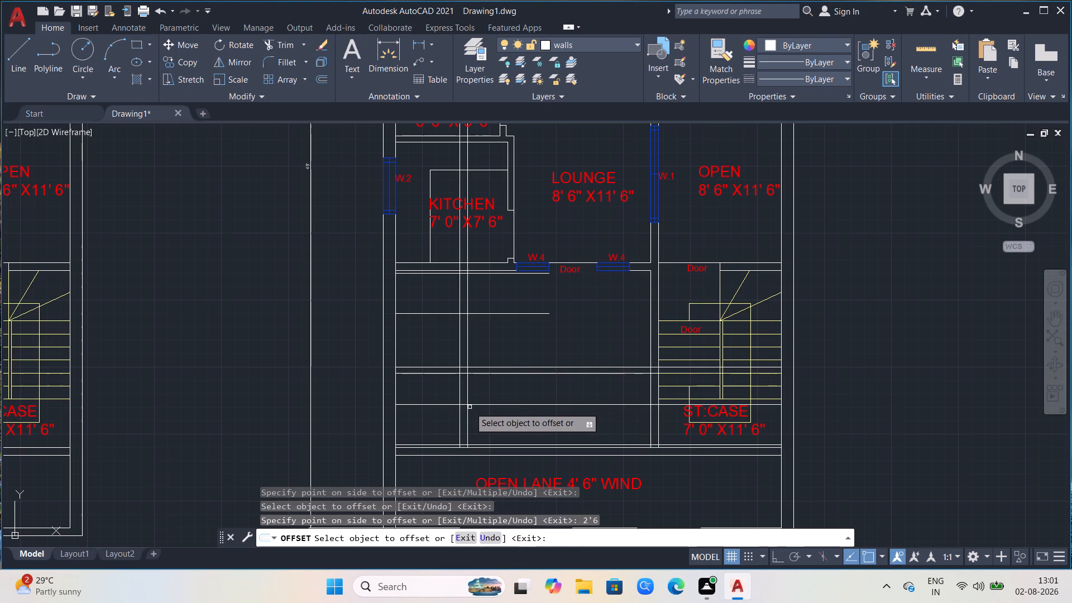
pyautogui.scroll(2, 470, 404)
pyautogui.press('Escape')
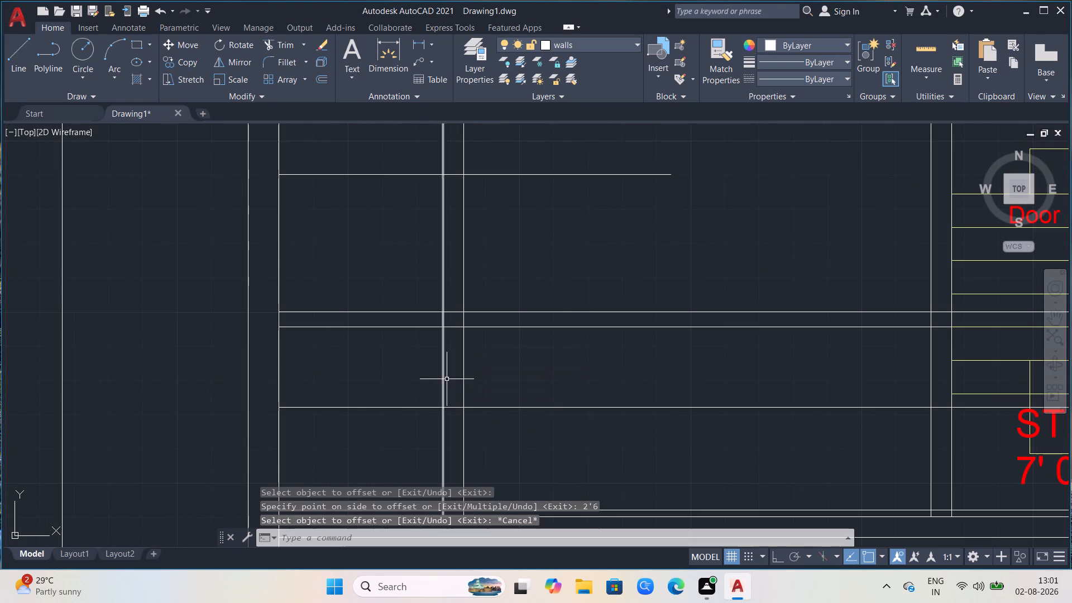
# Trim the upper offset lines and the vertical partition beneath KITCHEN to form a 2'6" door opening with a 2" jamb.
pyautogui.scroll(-2, 528, 233)
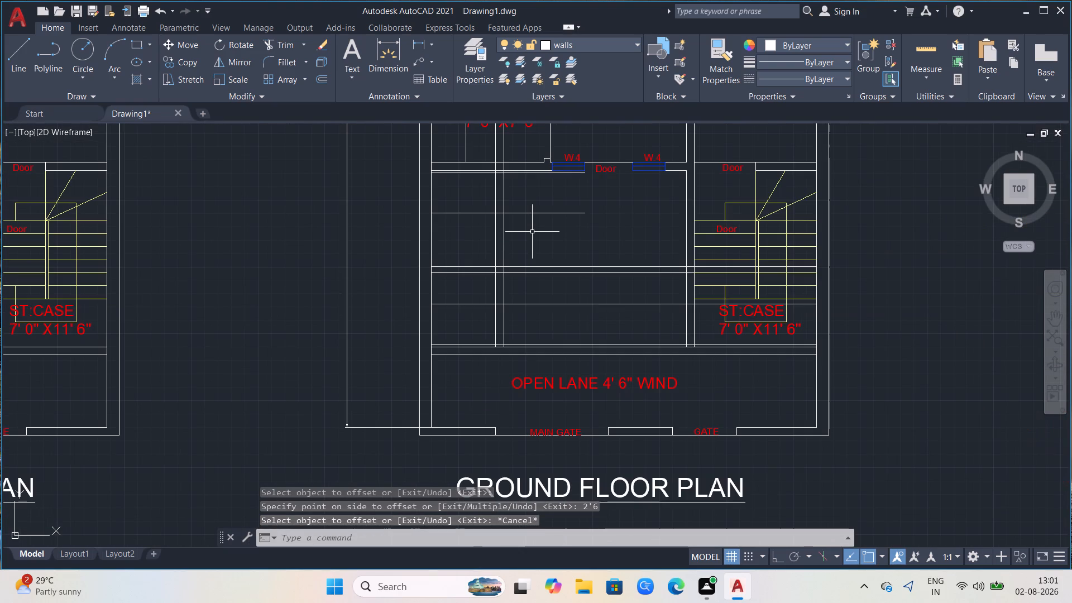
pyautogui.write('TR')
pyautogui.press('Return')
pyautogui.click(516, 209)
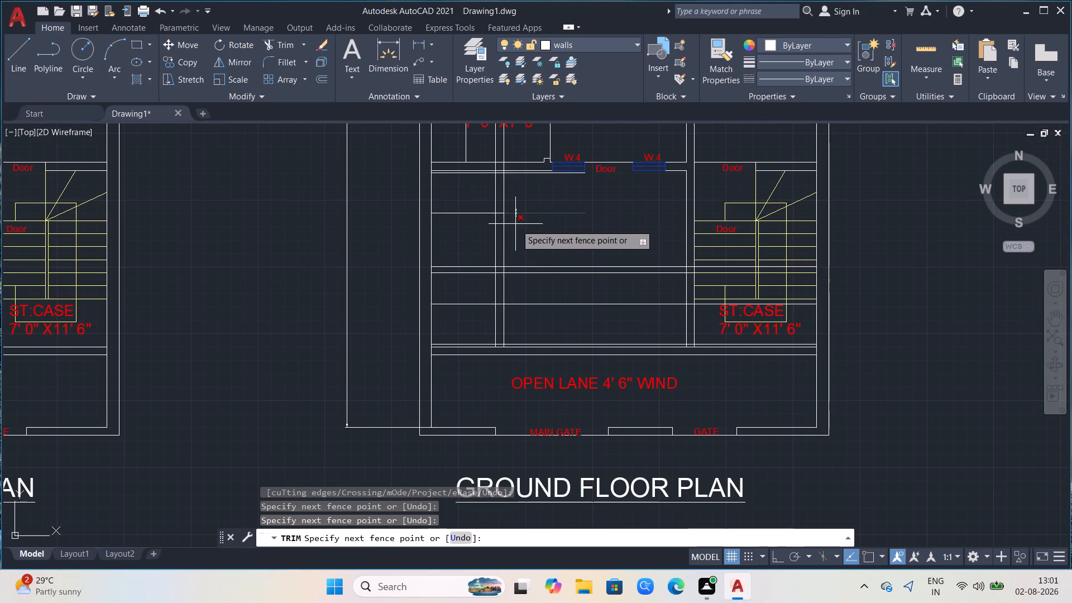
pyautogui.moveTo(516, 224); pyautogui.dragTo(516, 234)
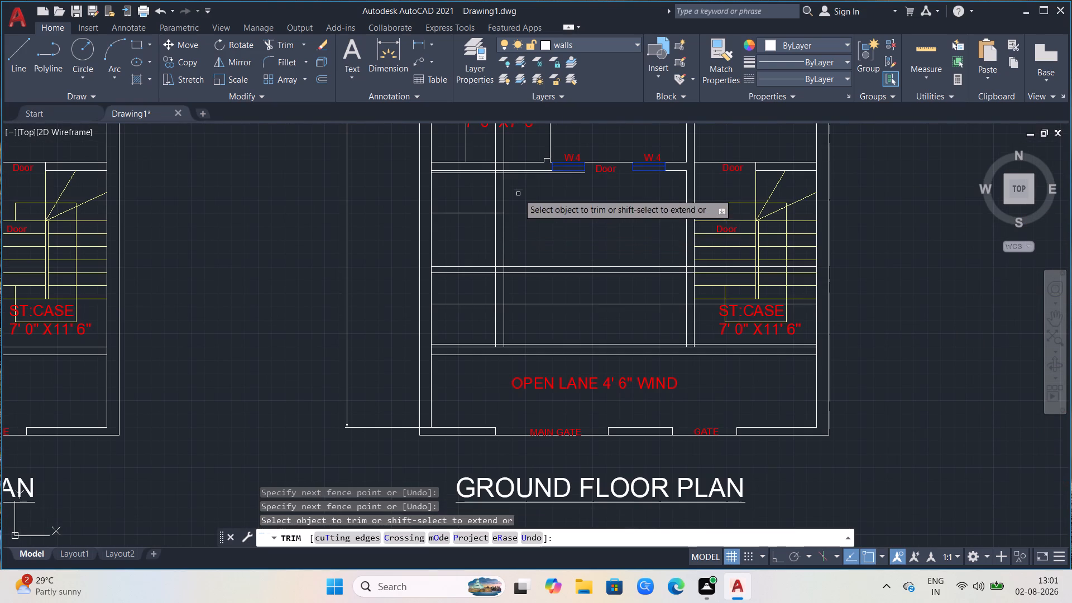
pyautogui.click(468, 197)
pyautogui.click(466, 231)
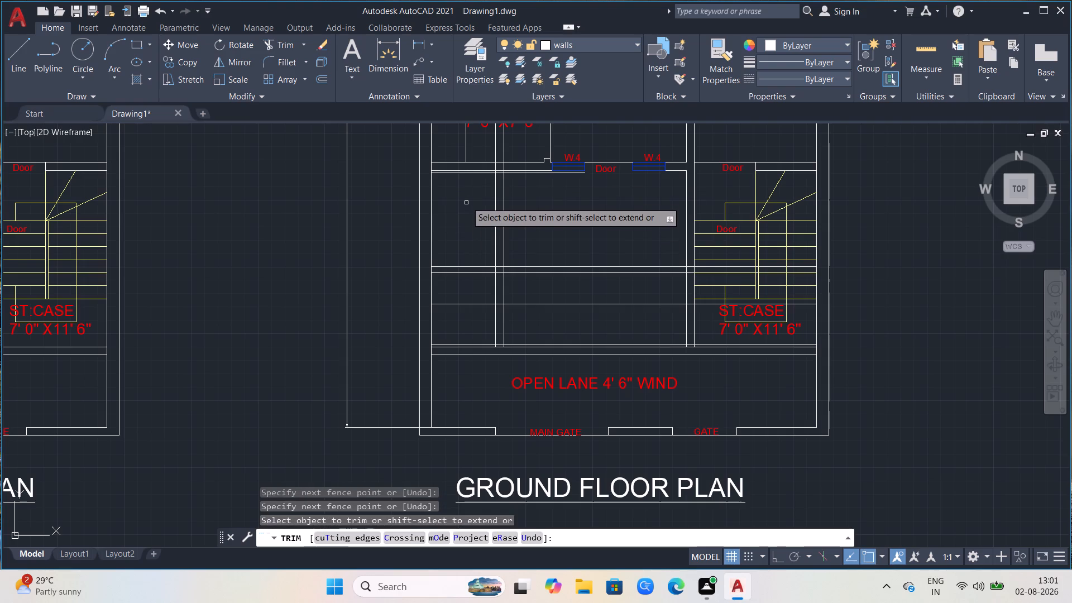
pyautogui.click(495, 197)
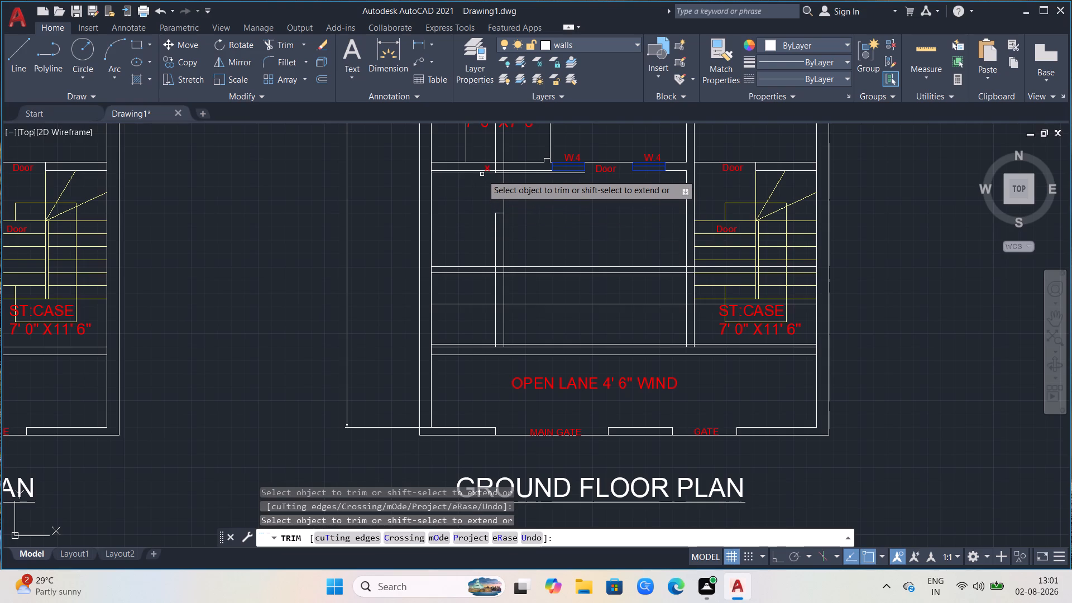
pyautogui.click(482, 174)
pyautogui.click(526, 175)
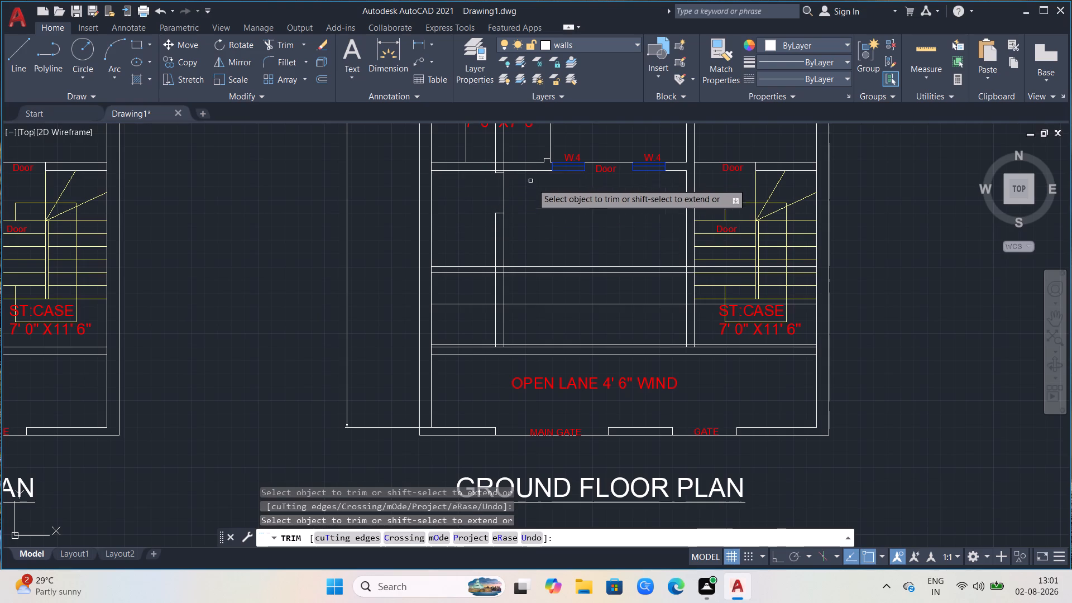
pyautogui.scroll(-1, 496, 246)
pyautogui.scroll(2, 485, 213)
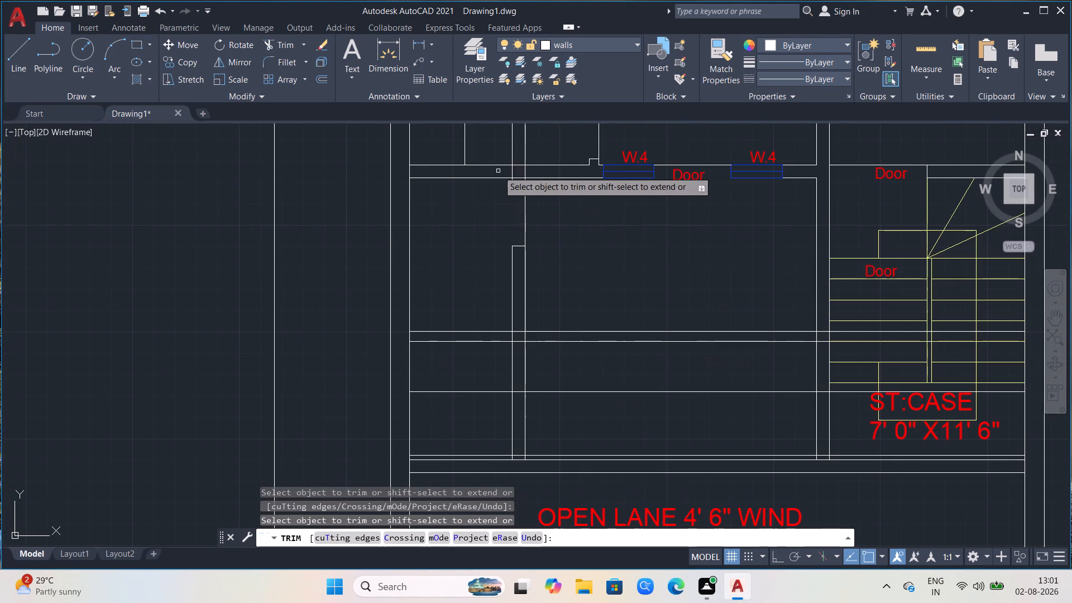
pyautogui.click(517, 180)
# Trim the lower offset lines and the vertical partition above the OPEN LANE to form a 2'6" door opening with a 2" jamb.
pyautogui.scroll(-1, 505, 228)
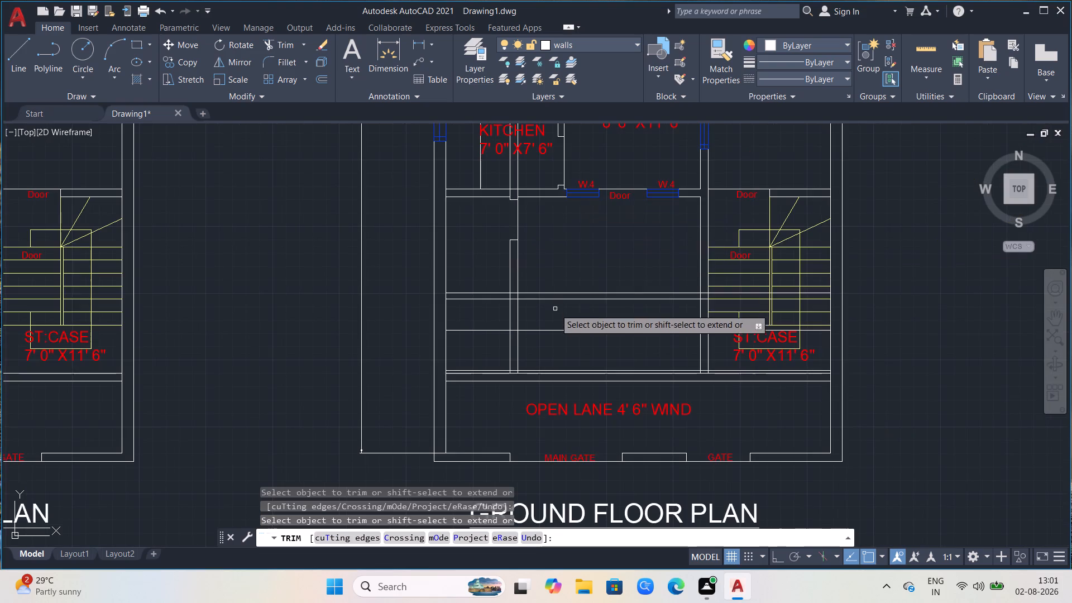
pyautogui.scroll(-2, 554, 317)
pyautogui.scroll(3, 533, 331)
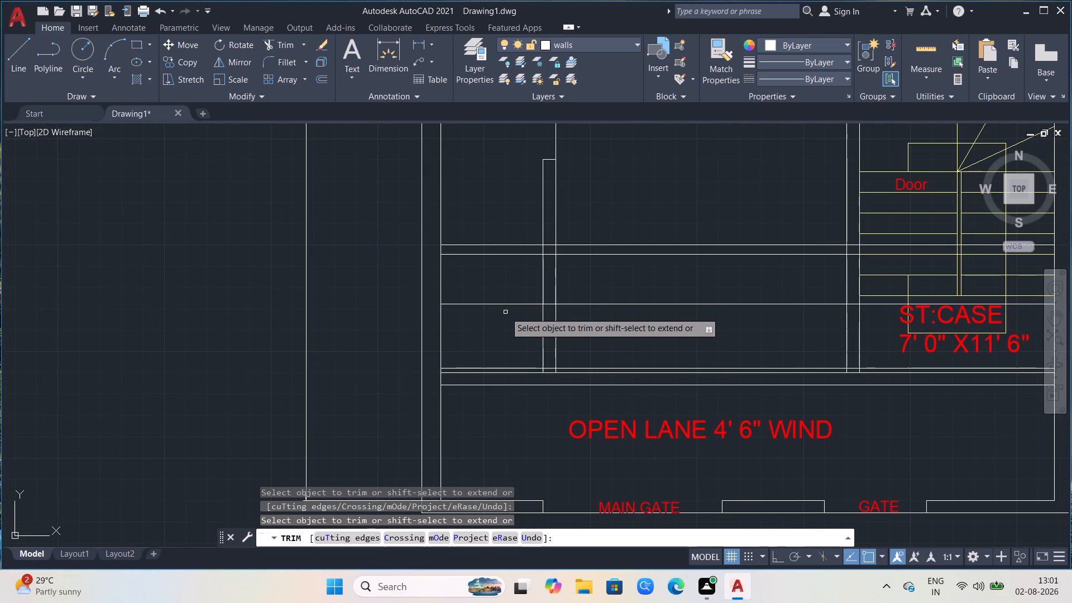
pyautogui.click(507, 305)
pyautogui.click(605, 299)
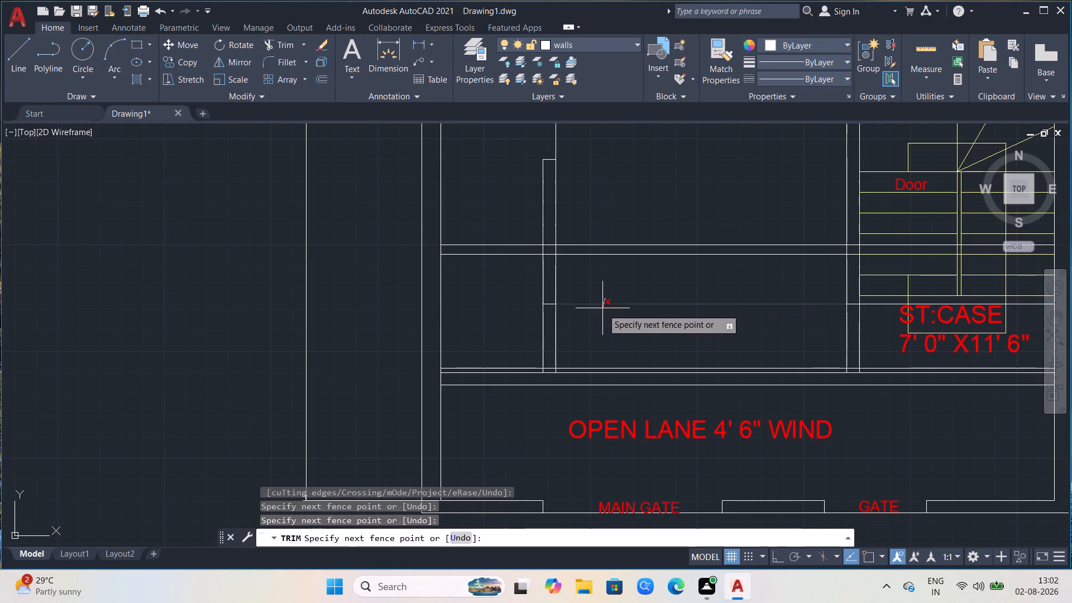
pyautogui.click(602, 309)
pyautogui.click(542, 331)
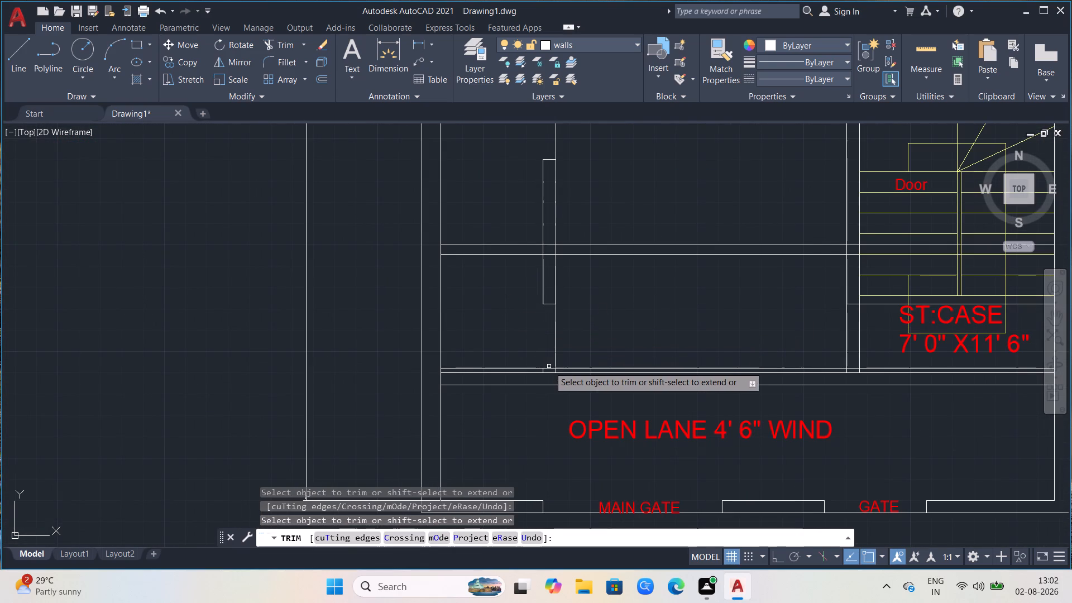
pyautogui.click(538, 368)
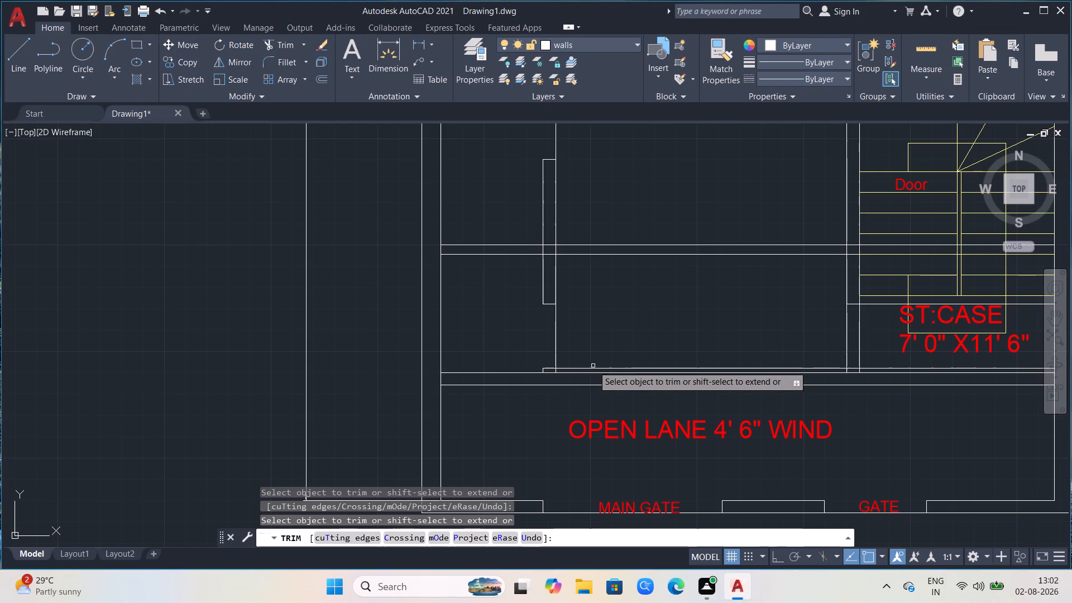
pyautogui.click(574, 368)
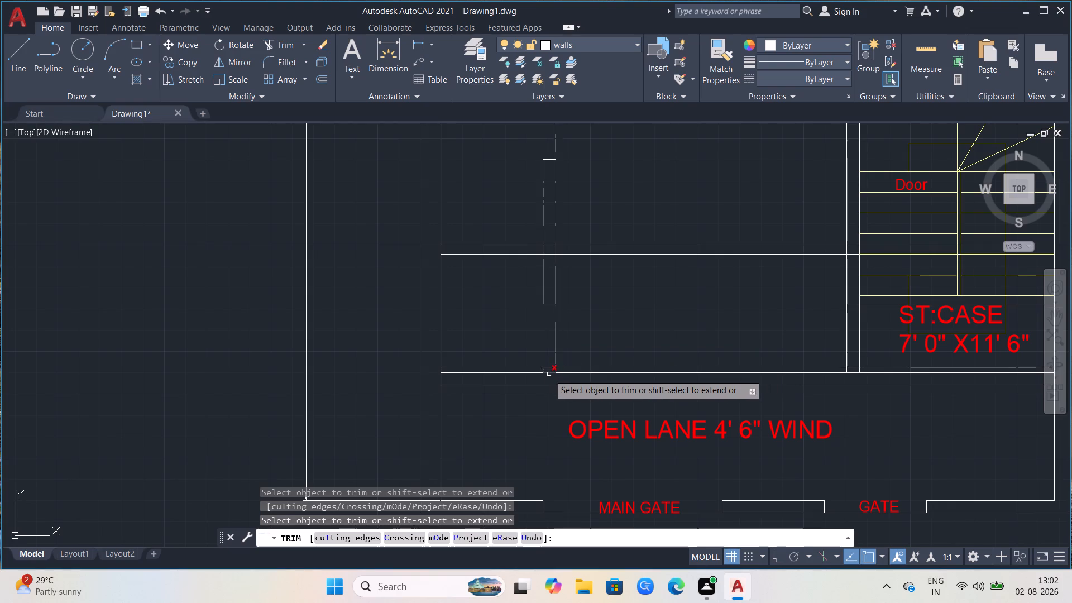
pyautogui.click(549, 373)
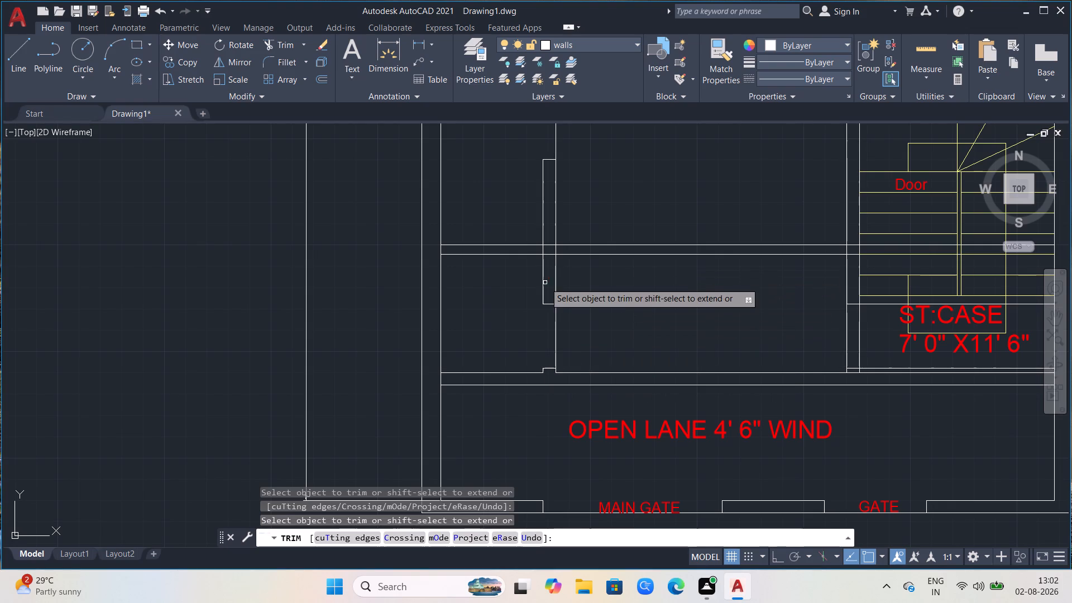
# Trim away the line segments inside the crossing of the vertical and horizontal partitions in the former car porch.
pyautogui.click(549, 259)
pyautogui.click(549, 238)
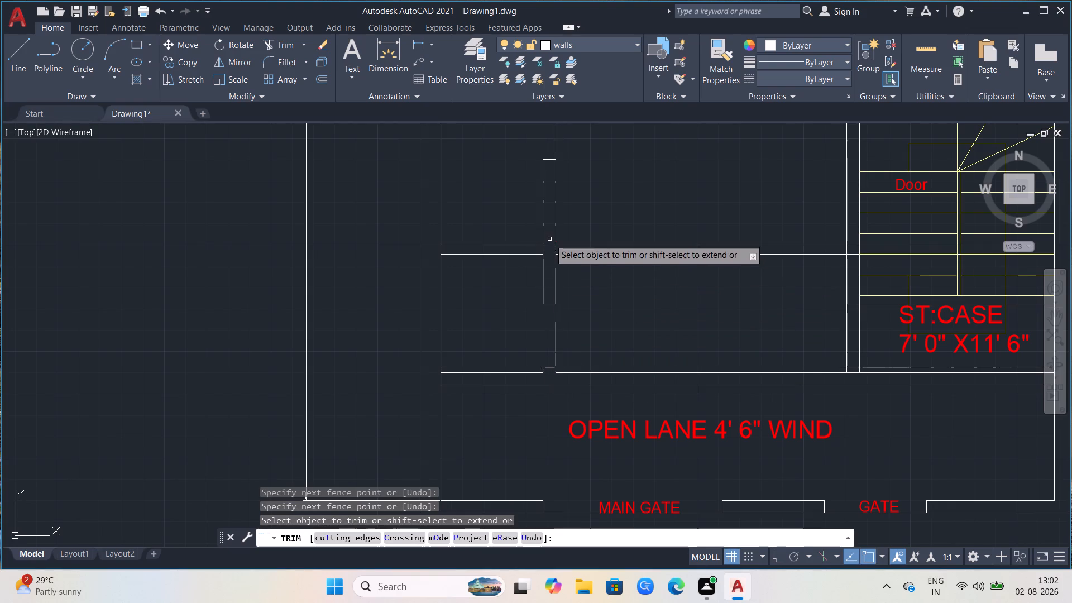
pyautogui.click(564, 248)
pyautogui.click(536, 248)
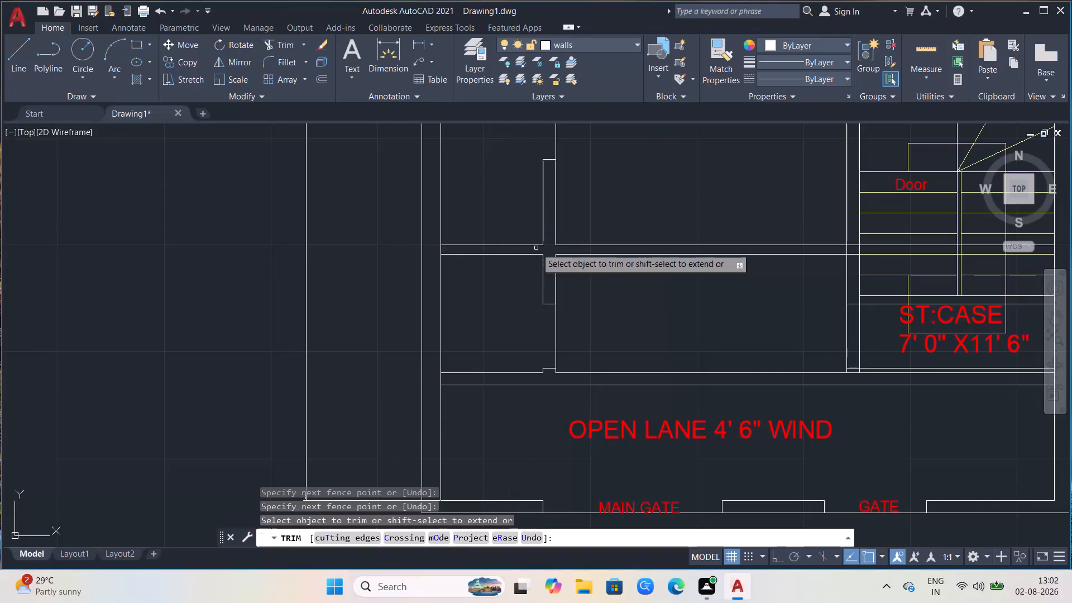
# Trim away both horizontal partition lines between the vertical partition and the staircase wall.
pyautogui.scroll(-2, 625, 279)
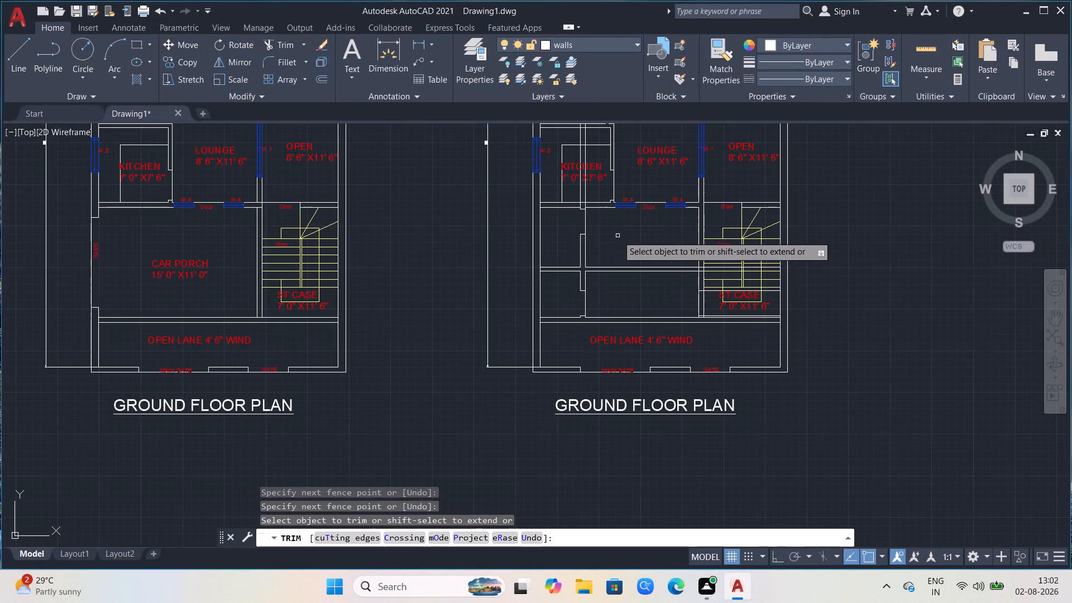
pyautogui.click(618, 236)
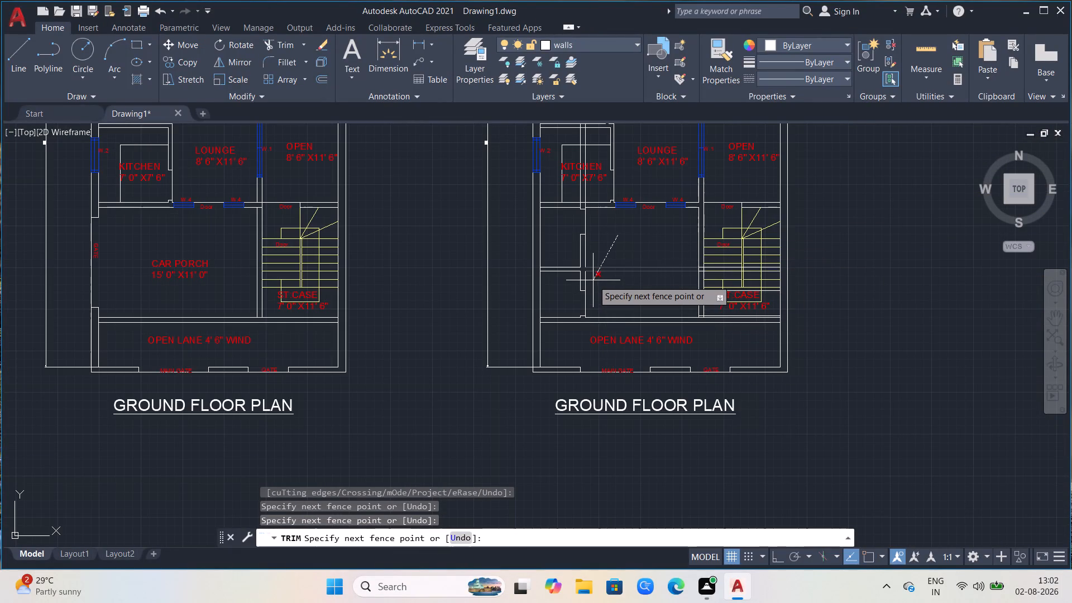
pyautogui.click(593, 280)
# Extend the vertical partition's line on the large-room side across the gap at the horizontal partition junction.
pyautogui.scroll(1, 595, 286)
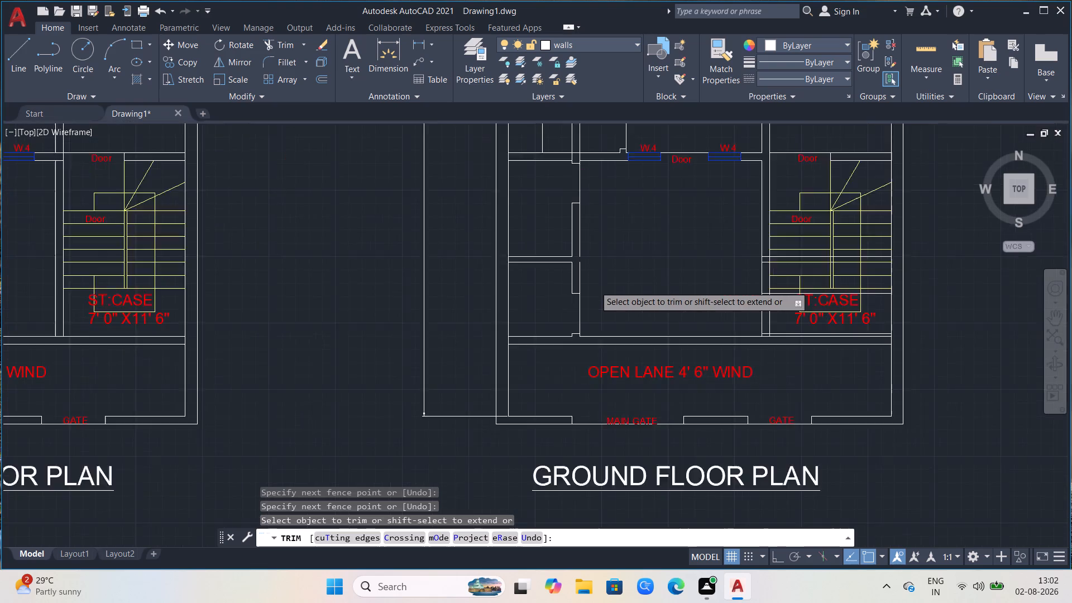
pyautogui.scroll(1, 595, 286)
pyautogui.scroll(-1, 724, 312)
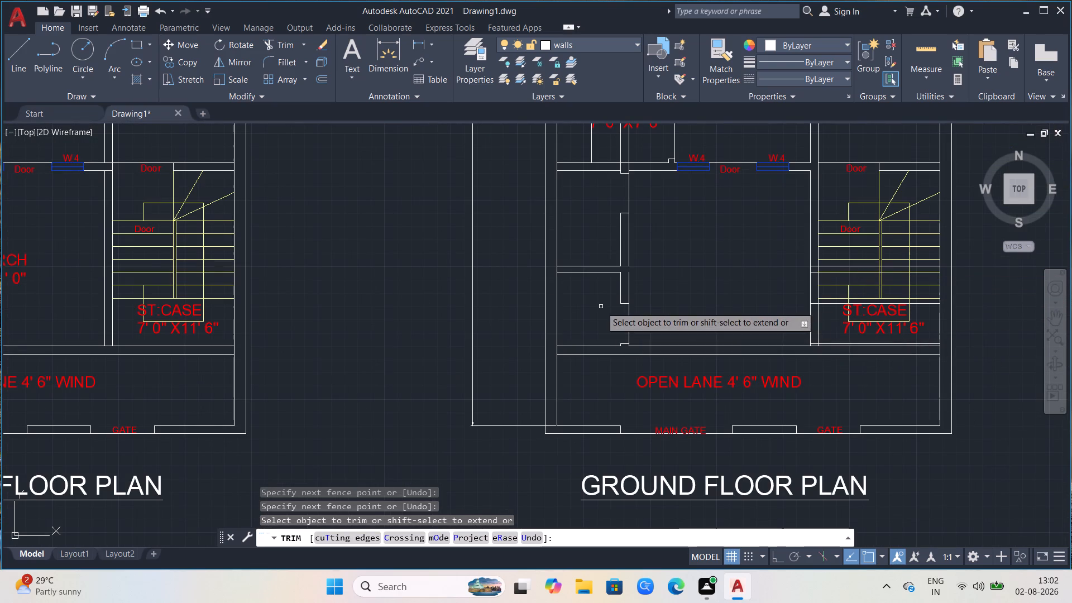
pyautogui.scroll(2, 602, 300)
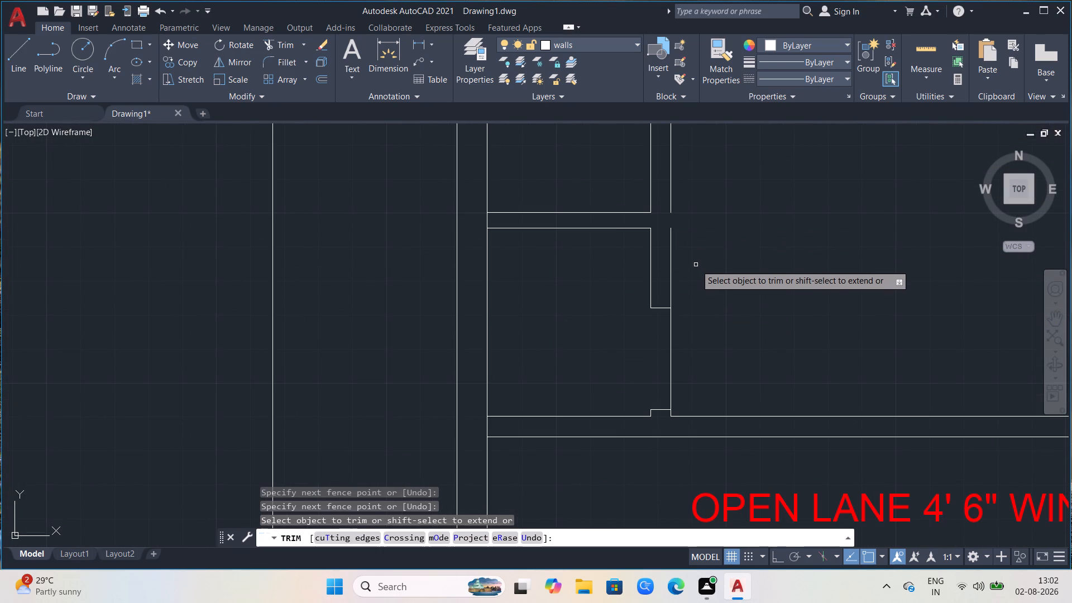
pyautogui.keyDown('ctrl'); pyautogui.keyDown('shift'); pyautogui.click(672, 201); pyautogui.keyUp('shift'); pyautogui.keyUp('ctrl')
pyautogui.keyDown('ctrl'); pyautogui.keyDown('shift'); pyautogui.scroll(-2, 509, 328); pyautogui.keyUp('shift'); pyautogui.keyUp('ctrl')
pyautogui.scroll(1, 803, 275)
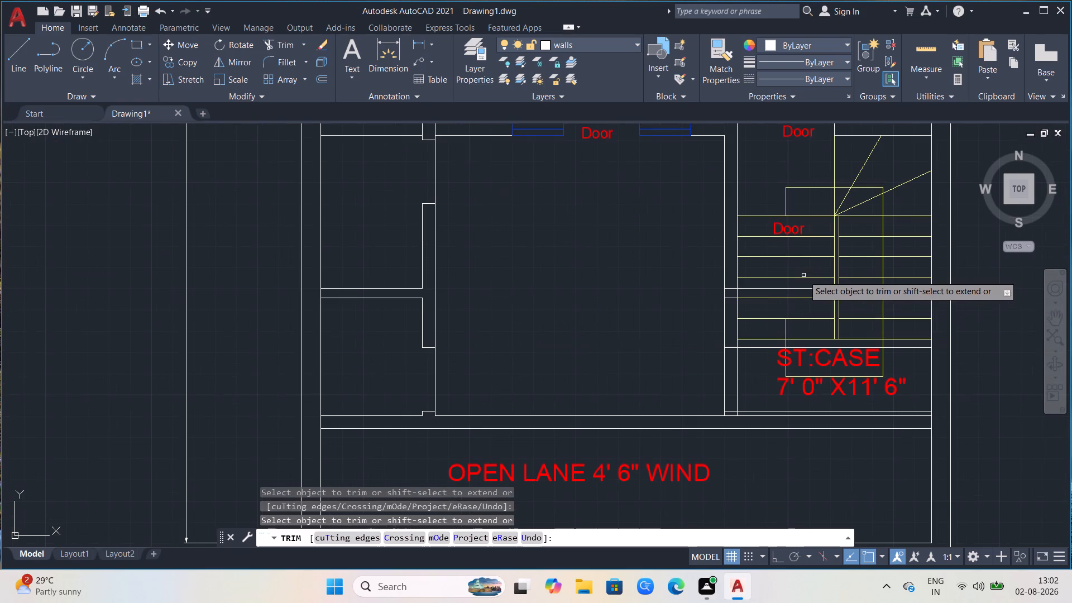
pyautogui.press('Escape')
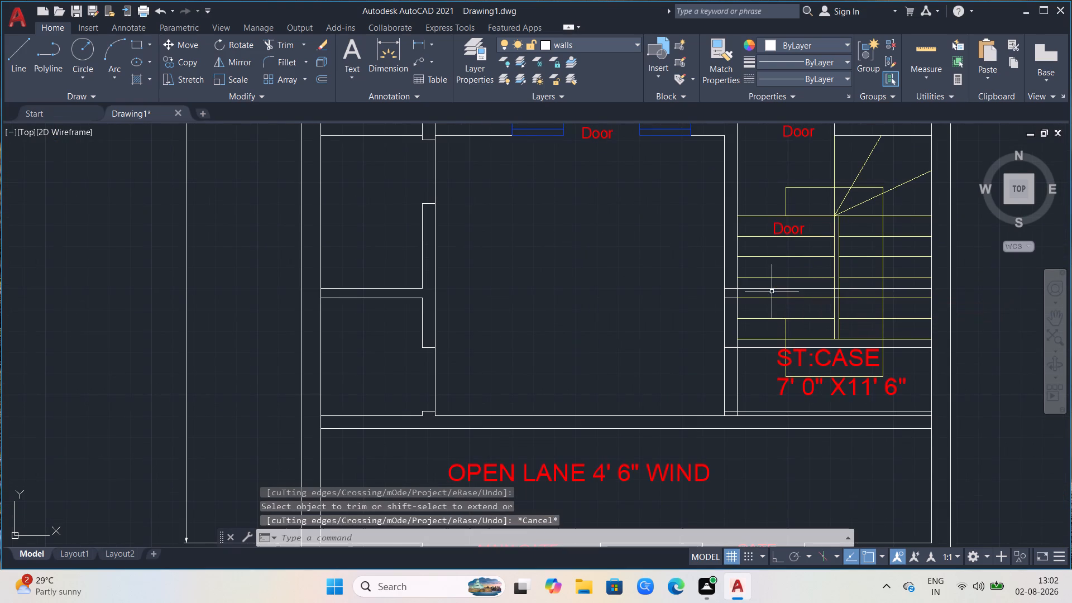
# Delete the leftover upper partition line and the leftover 2'6" offset line crossing the duplicated plan's staircase.
pyautogui.click(772, 291)
pyautogui.click(773, 287)
pyautogui.click(777, 286)
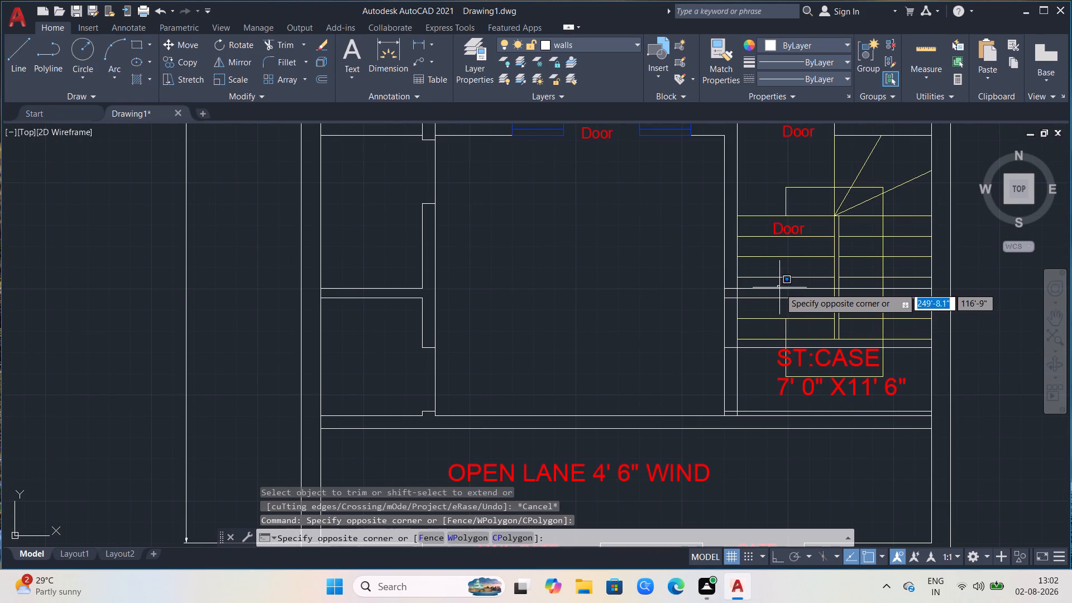
pyautogui.click(779, 288)
pyautogui.click(781, 290)
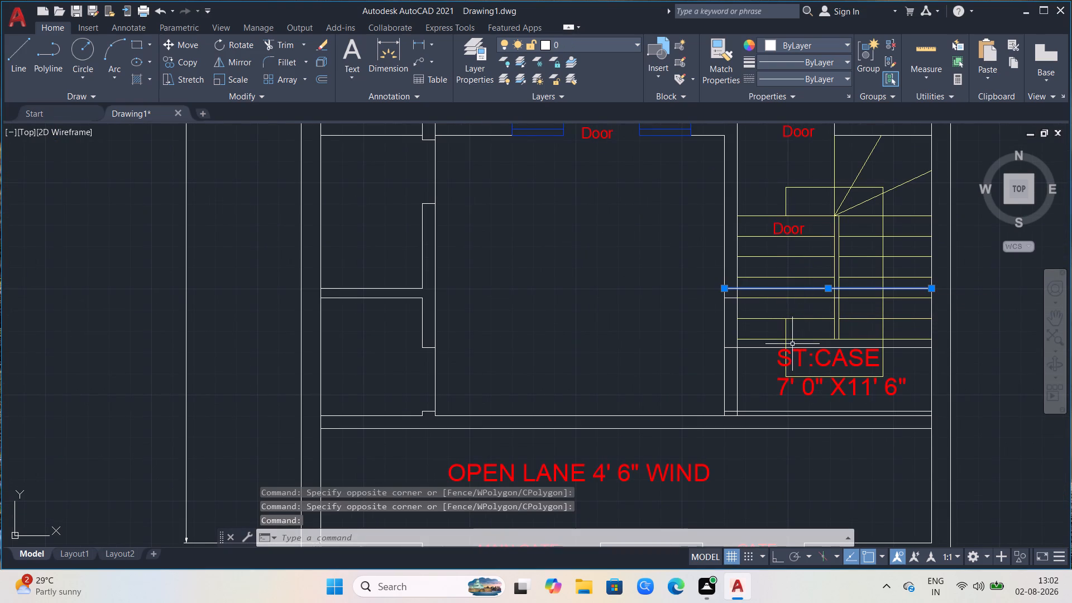
pyautogui.click(766, 348)
pyautogui.press('Delete')
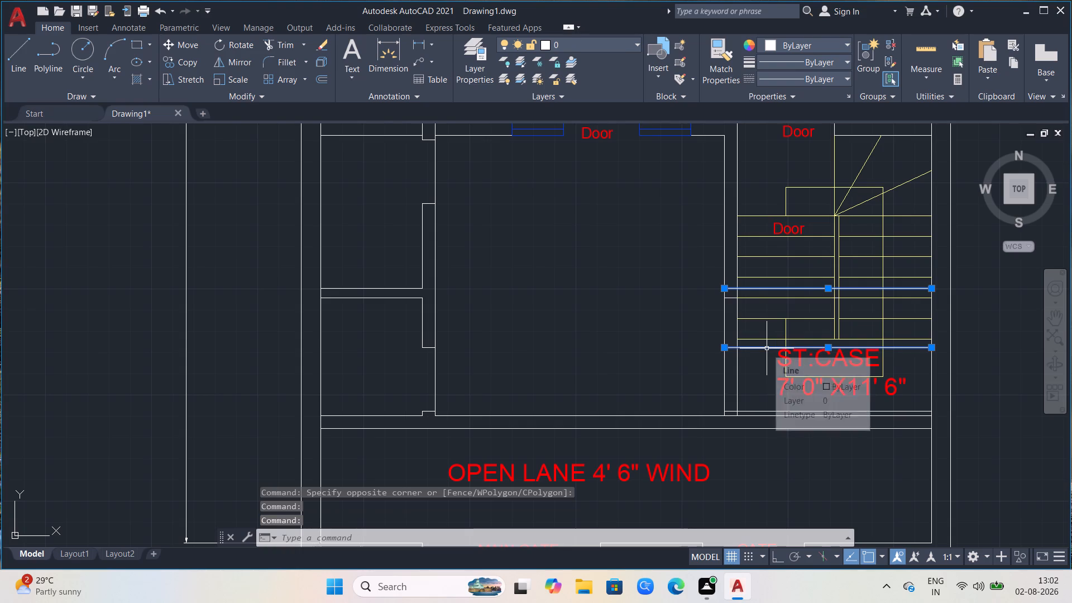
pyautogui.scroll(-1, 745, 276)
pyautogui.scroll(1, 818, 261)
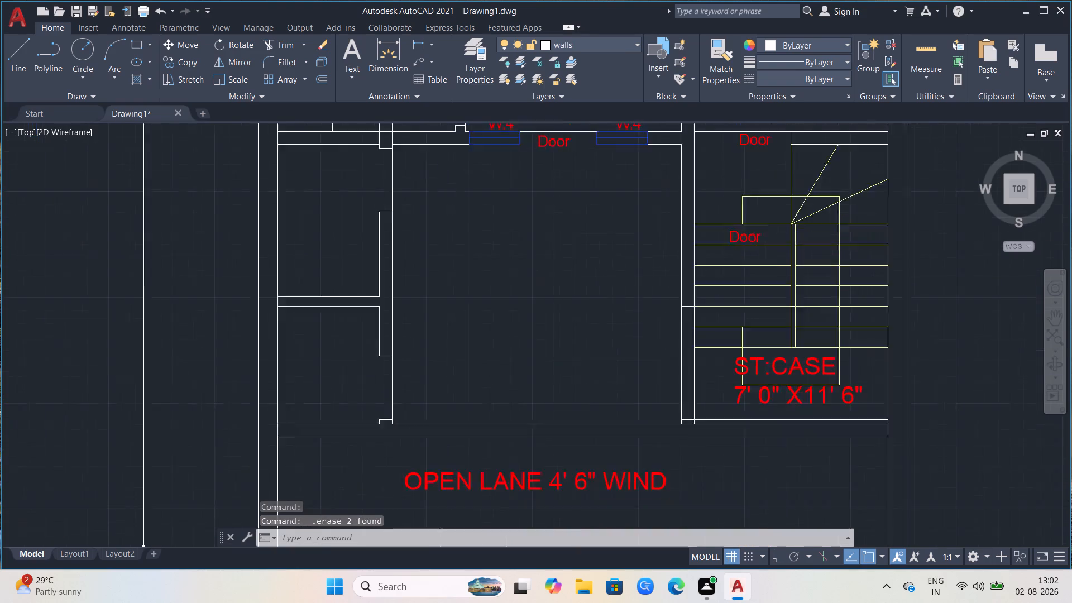
# Delete the leftover horizontal wall line crossing the stair treads and the one just above the staircase's wall to the open lane.
pyautogui.scroll(1, 818, 261)
pyautogui.click(611, 332)
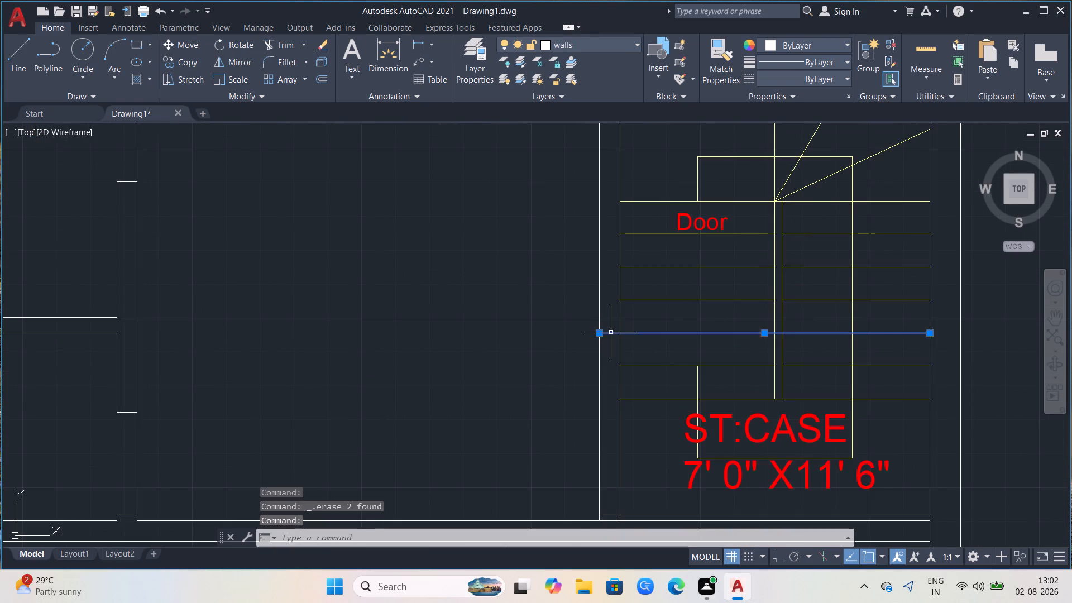
pyautogui.press('Delete')
pyautogui.scroll(-2, 486, 325)
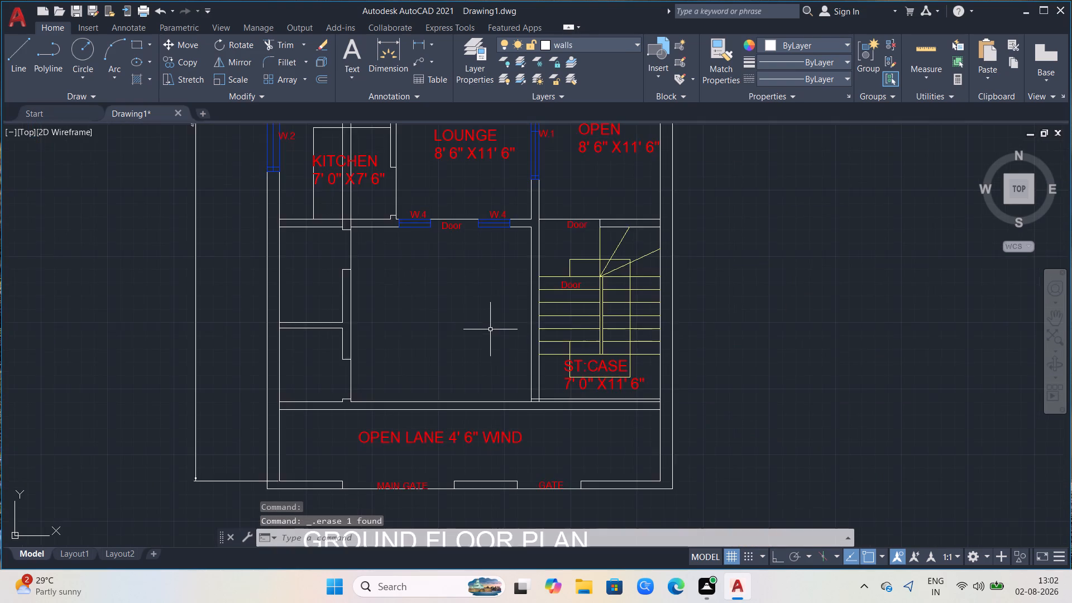
pyautogui.scroll(-1, 491, 332)
pyautogui.scroll(2, 560, 411)
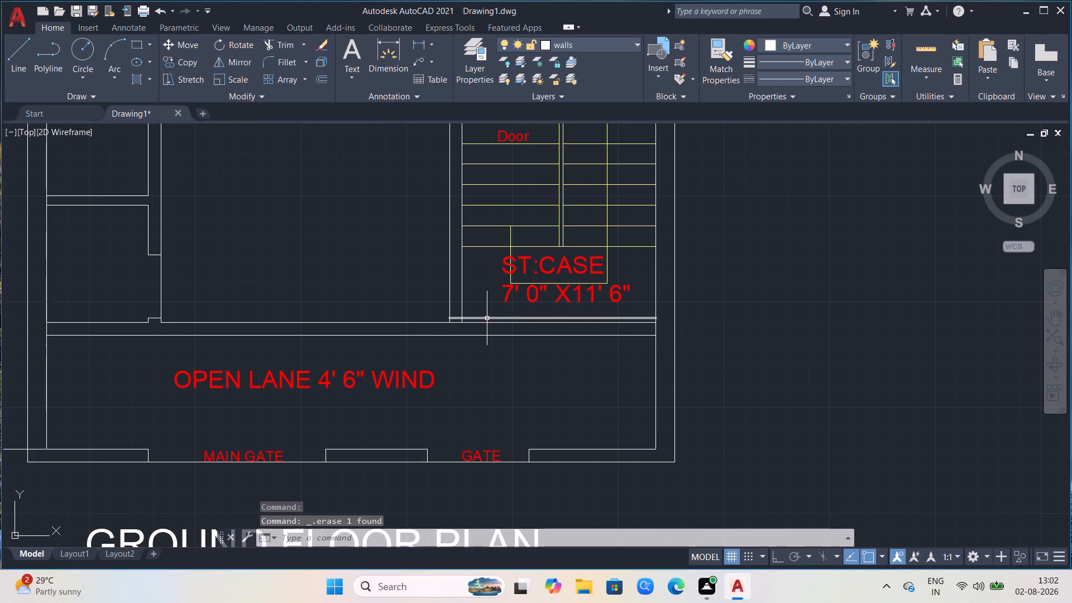
pyautogui.click(487, 318)
pyautogui.press('Delete')
pyautogui.scroll(-2, 379, 367)
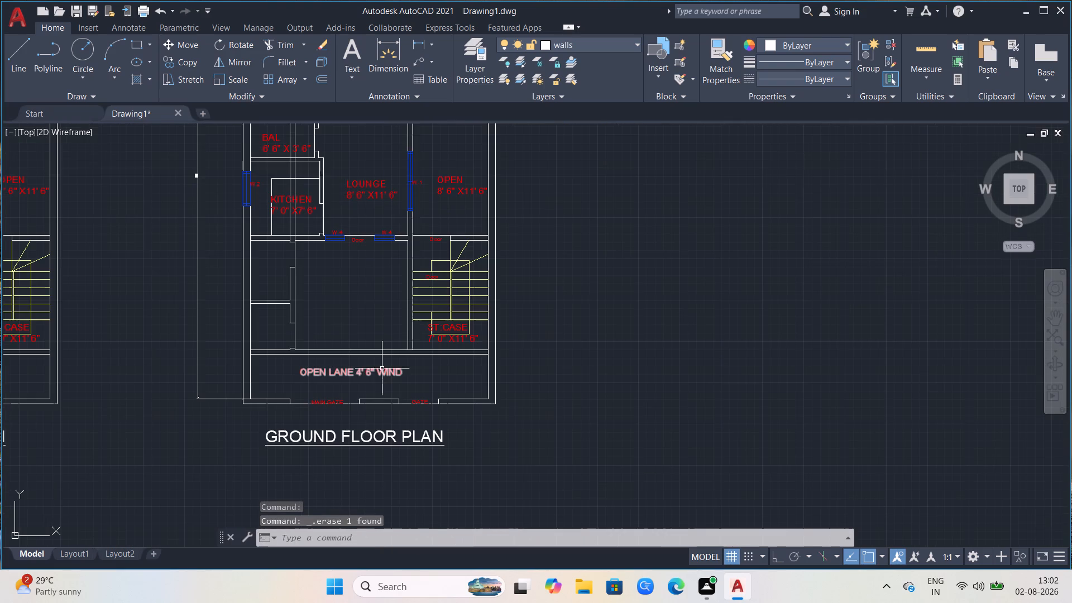
# At the lower door opening in the vertical partition, extend the small-room-side line across and trim away the large-room-side segment.
pyautogui.scroll(-1, 382, 374)
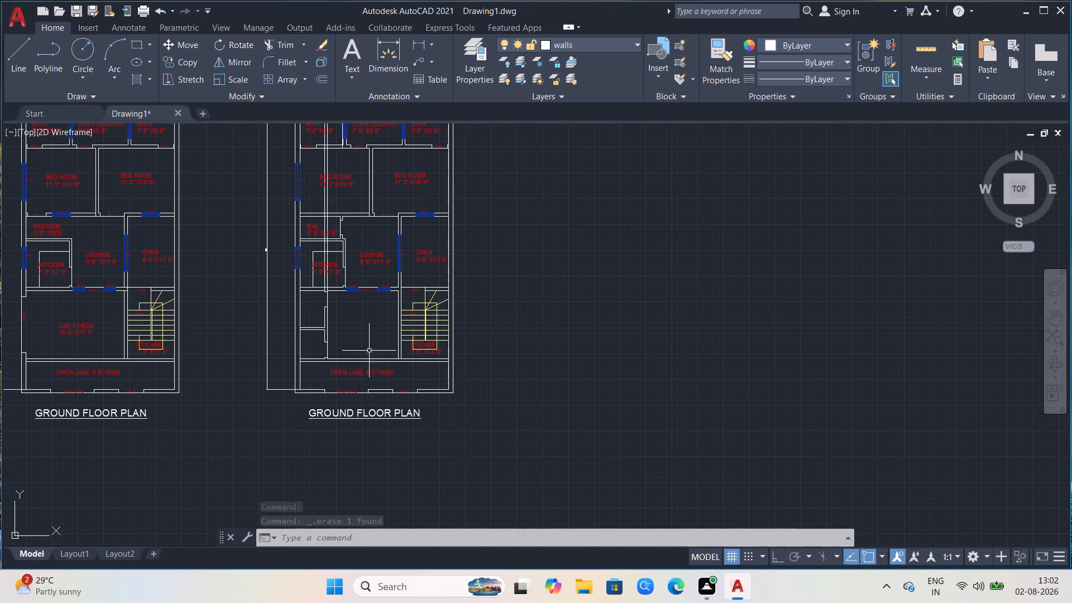
pyautogui.scroll(2, 356, 346)
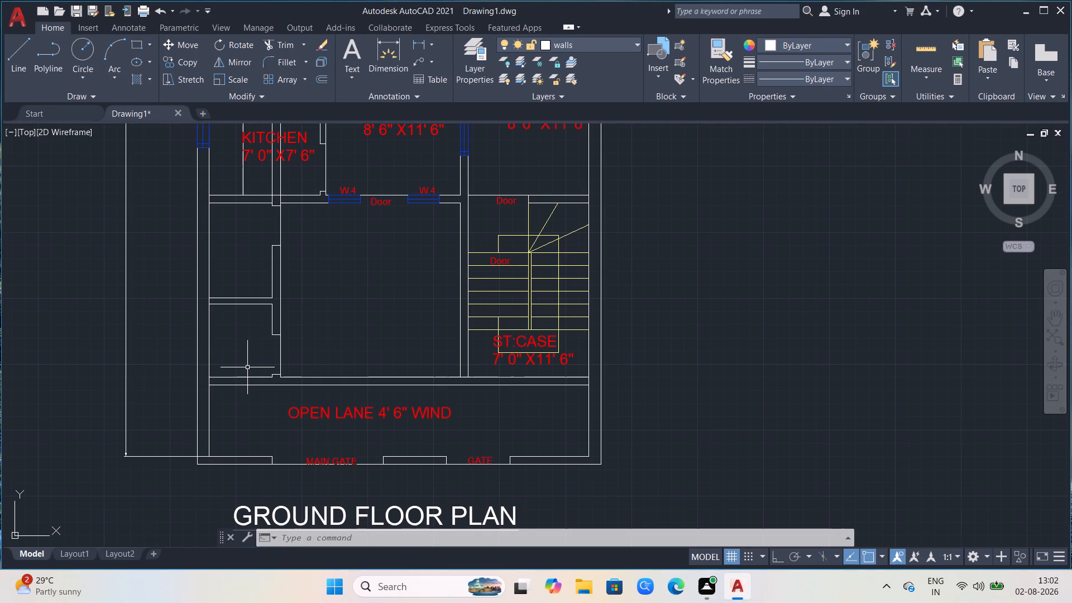
pyautogui.scroll(1, 256, 342)
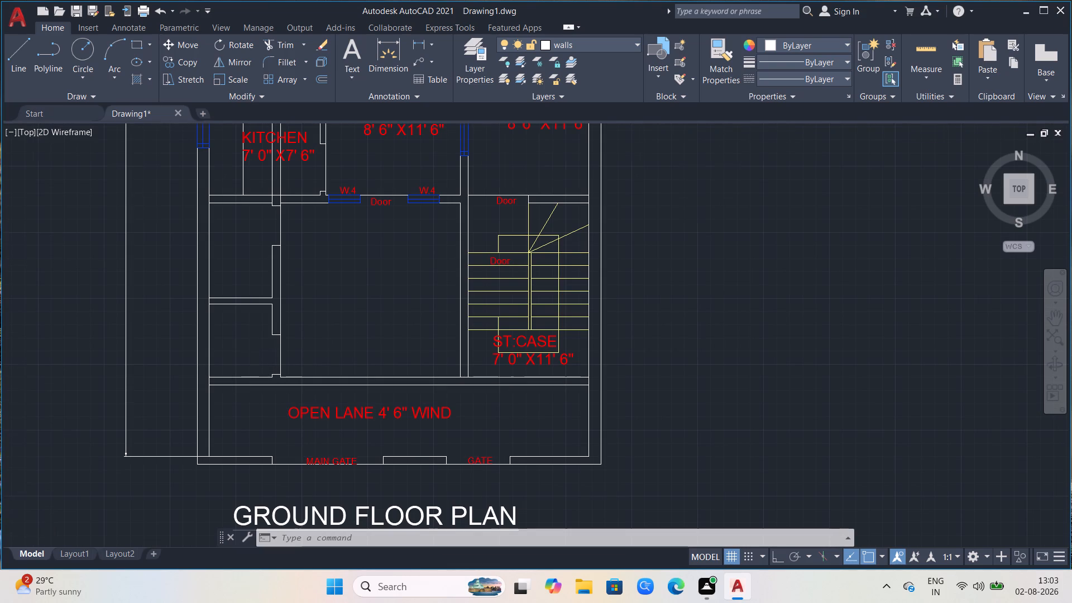
pyautogui.scroll(2, 257, 342)
pyautogui.scroll(-2, 265, 343)
pyautogui.scroll(-1, 299, 274)
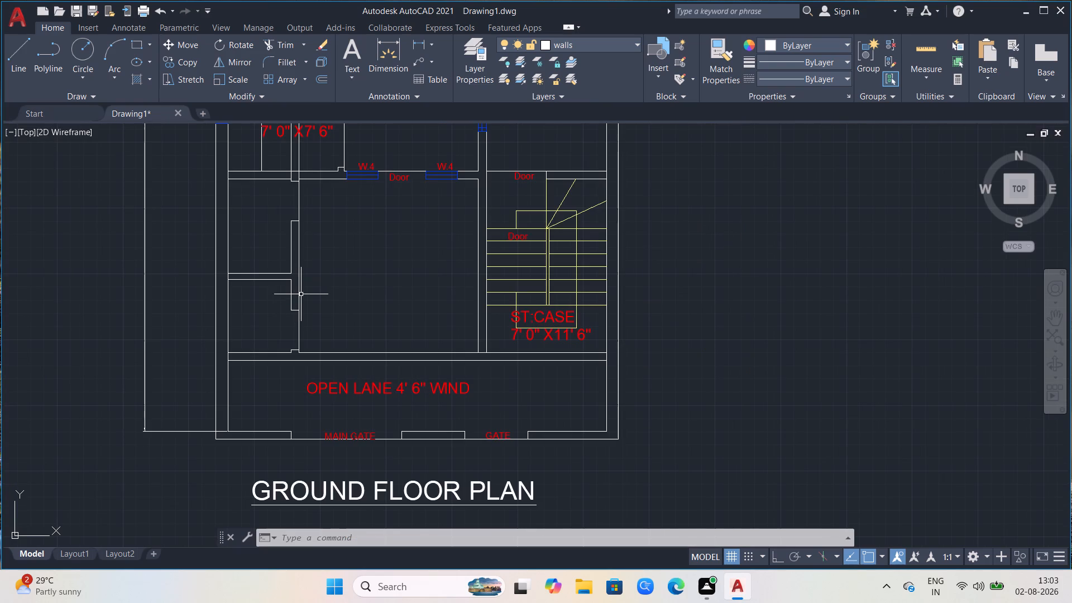
pyautogui.write('EX')
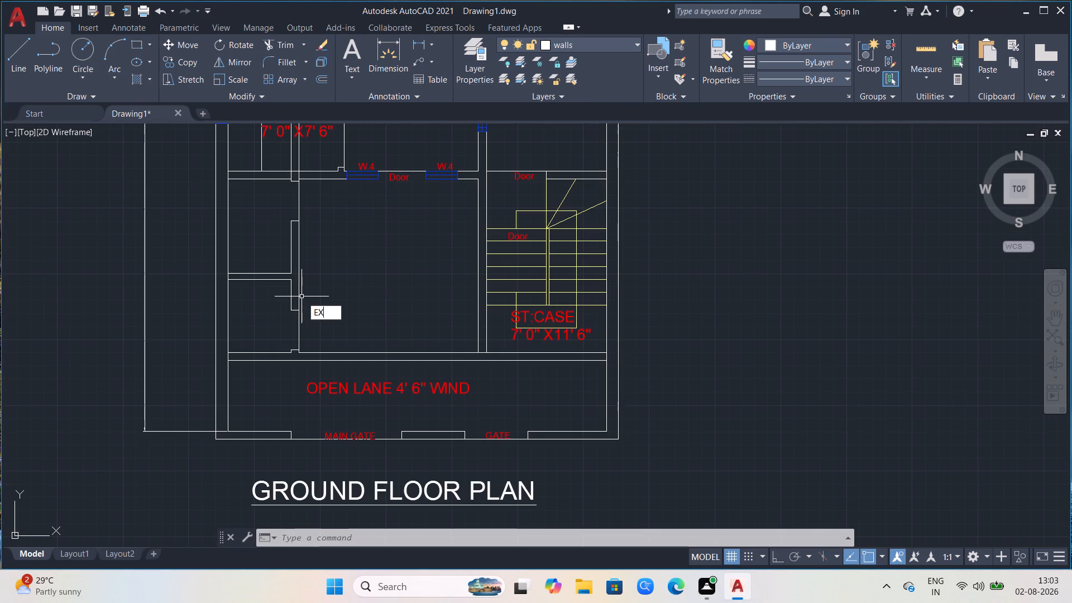
pyautogui.press('Return')
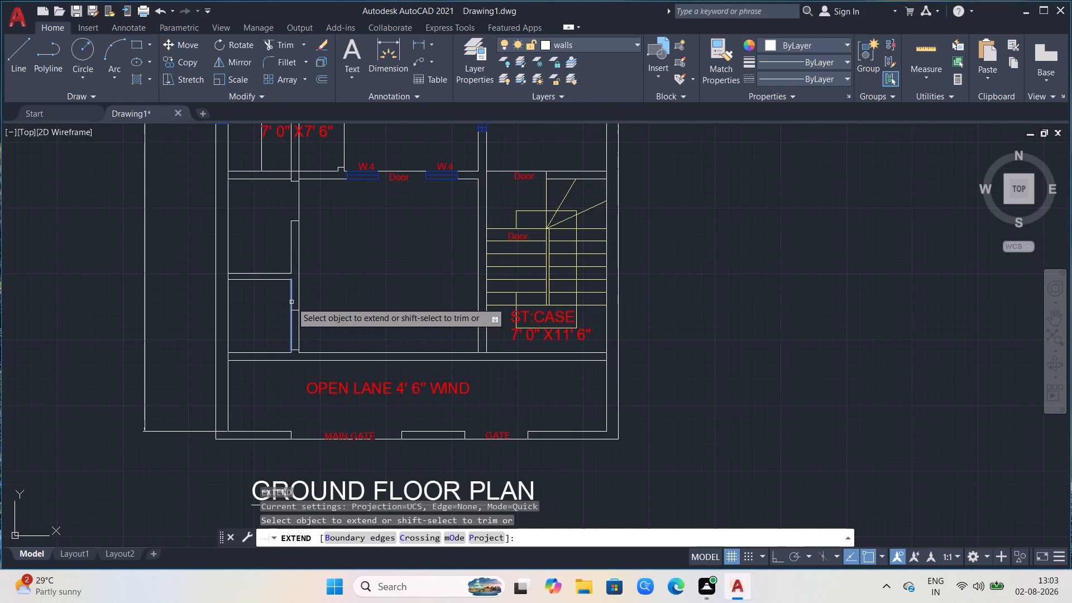
pyautogui.click(291, 302)
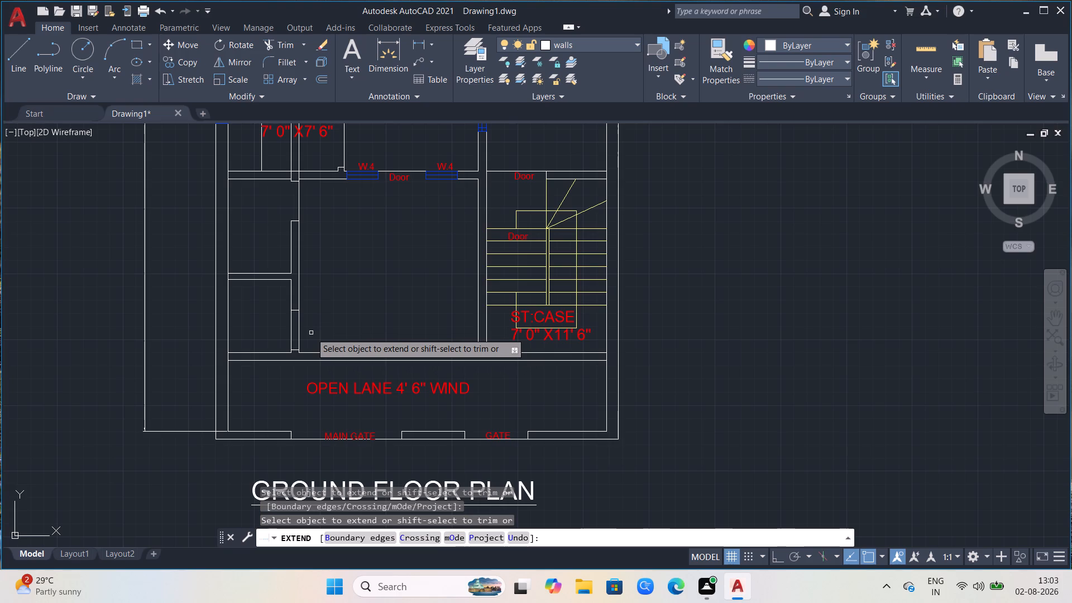
pyautogui.keyDown('ctrl'); pyautogui.keyDown('shift'); pyautogui.click(297, 329); pyautogui.keyUp('shift'); pyautogui.keyUp('ctrl')
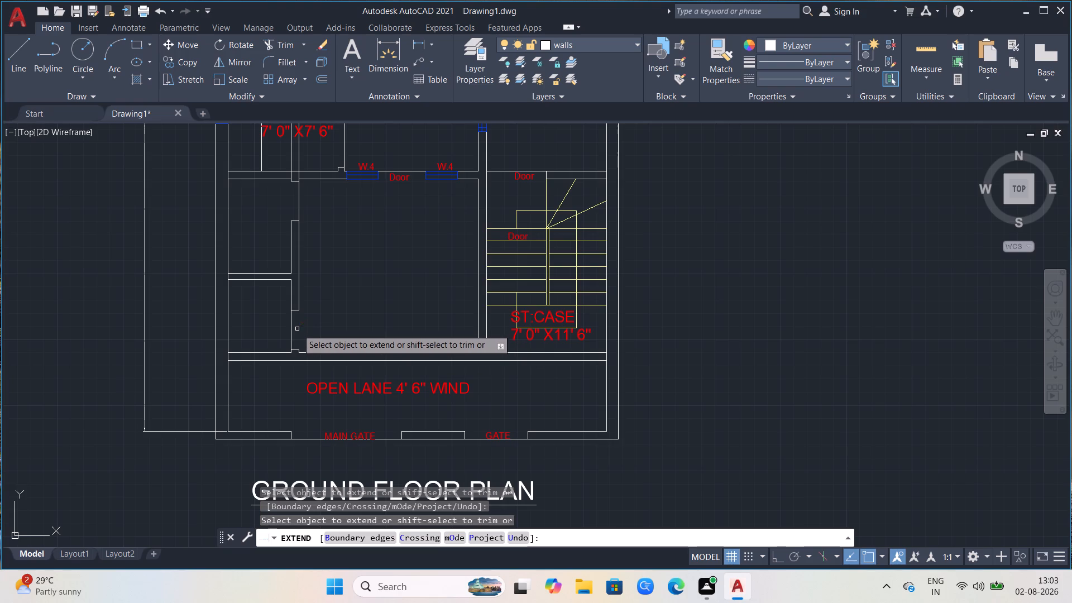
pyautogui.keyDown('ctrl'); pyautogui.keyDown('shift'); pyautogui.scroll(-1, 336, 318); pyautogui.keyUp('shift'); pyautogui.keyUp('ctrl')
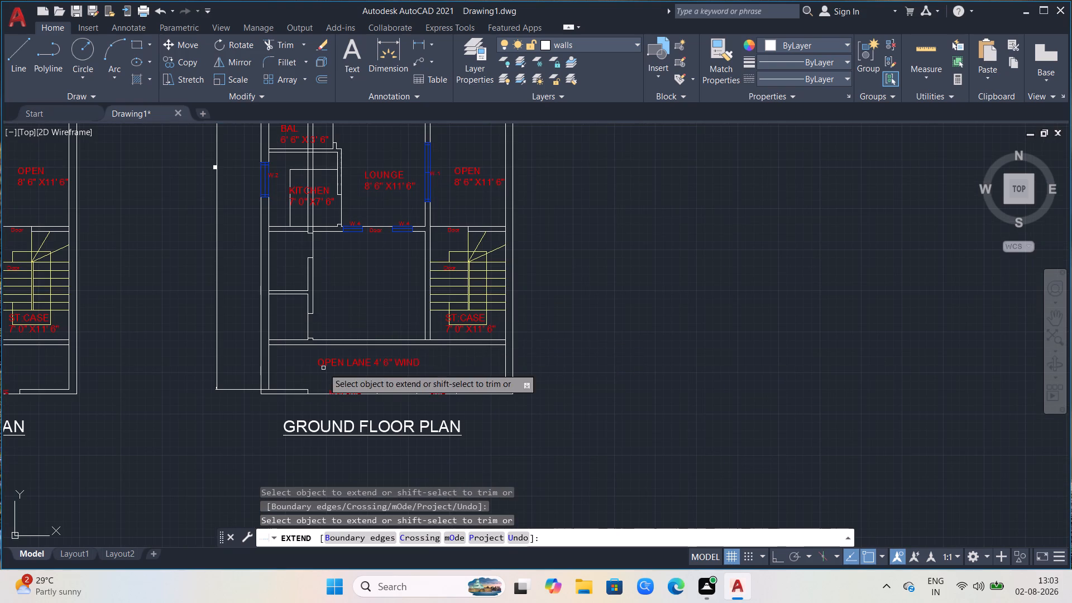
pyautogui.keyDown('ctrl'); pyautogui.keyDown('shift'); pyautogui.scroll(2, 312, 348); pyautogui.keyUp('shift'); pyautogui.keyUp('ctrl')
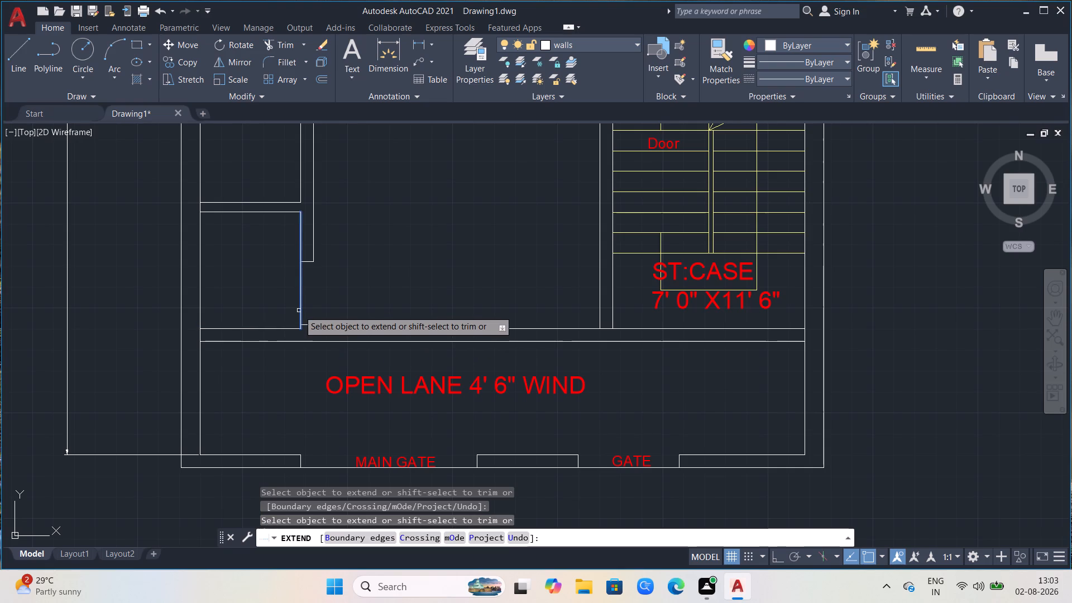
pyautogui.scroll(3, 299, 310)
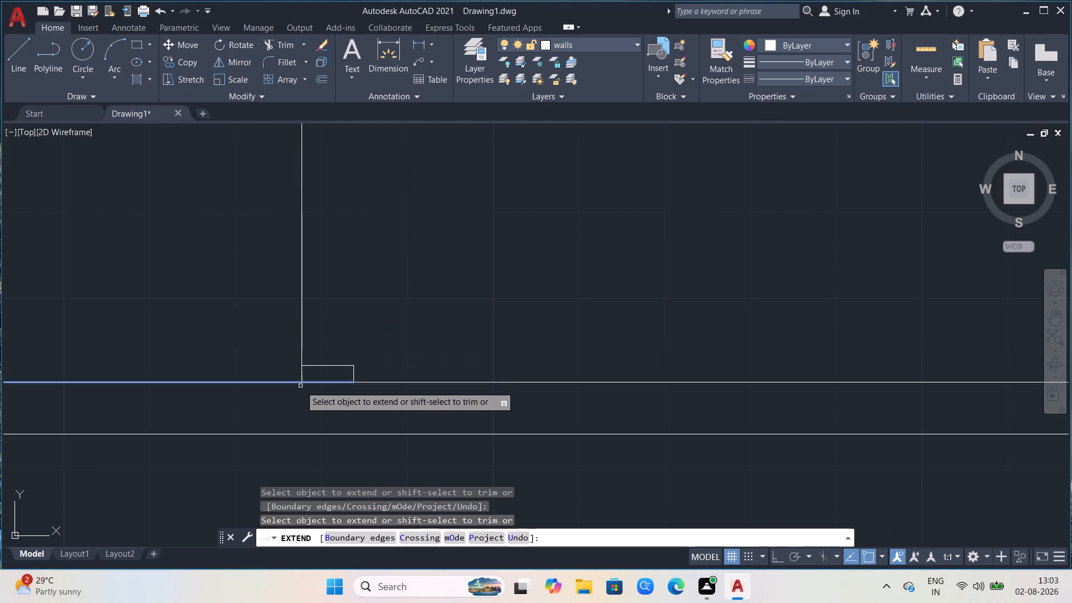
pyautogui.press('Escape')
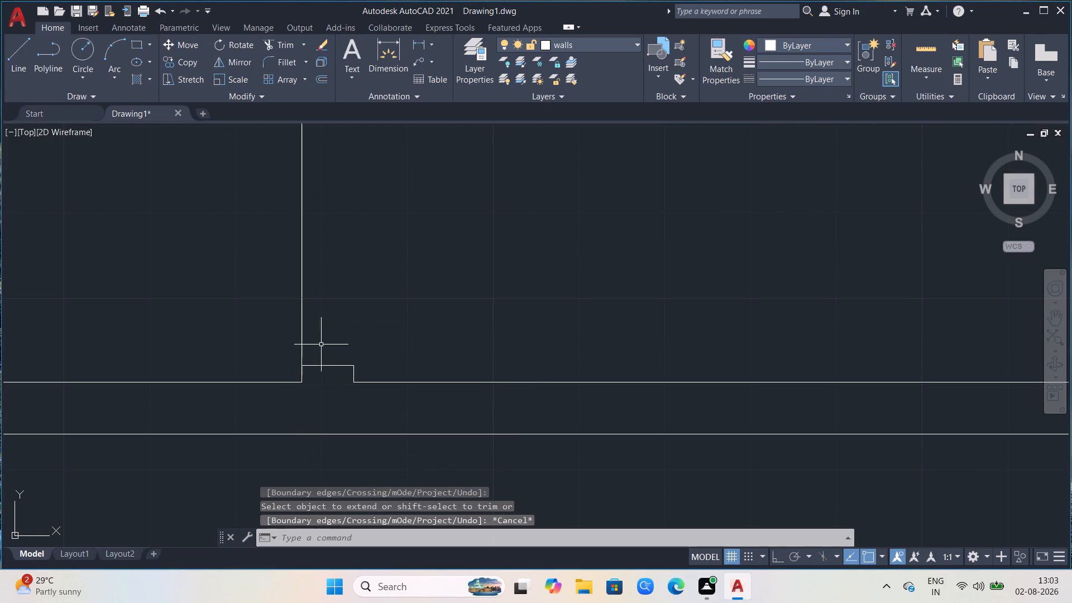
# Draw a 6" vertical line across the open lane wall's thickness, in line with the partition's small-room side.
pyautogui.scroll(2, 297, 317)
pyautogui.scroll(-3, 351, 377)
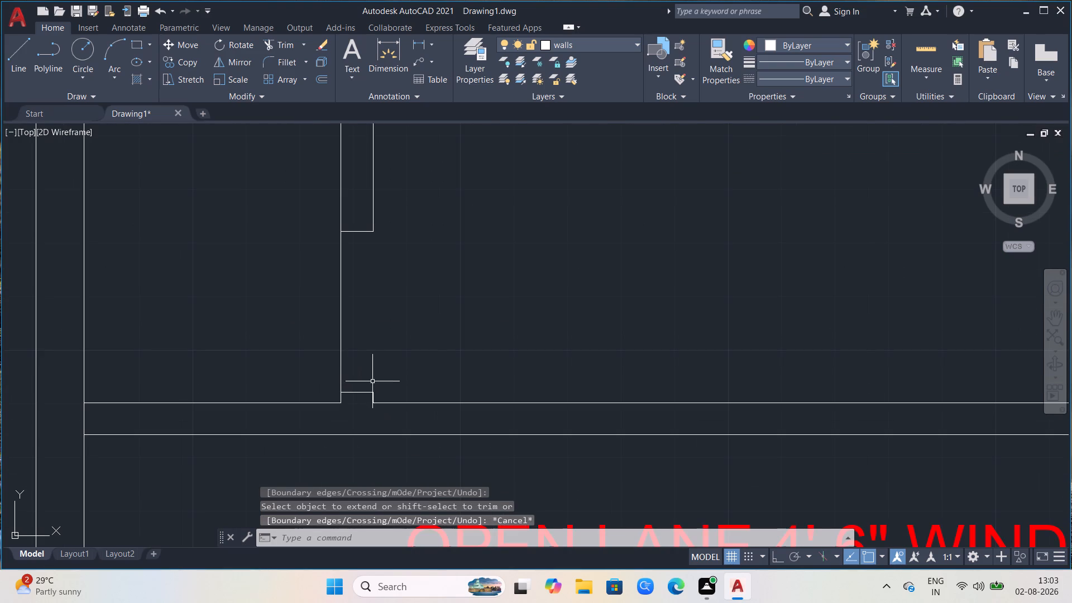
pyautogui.click(28, 54)
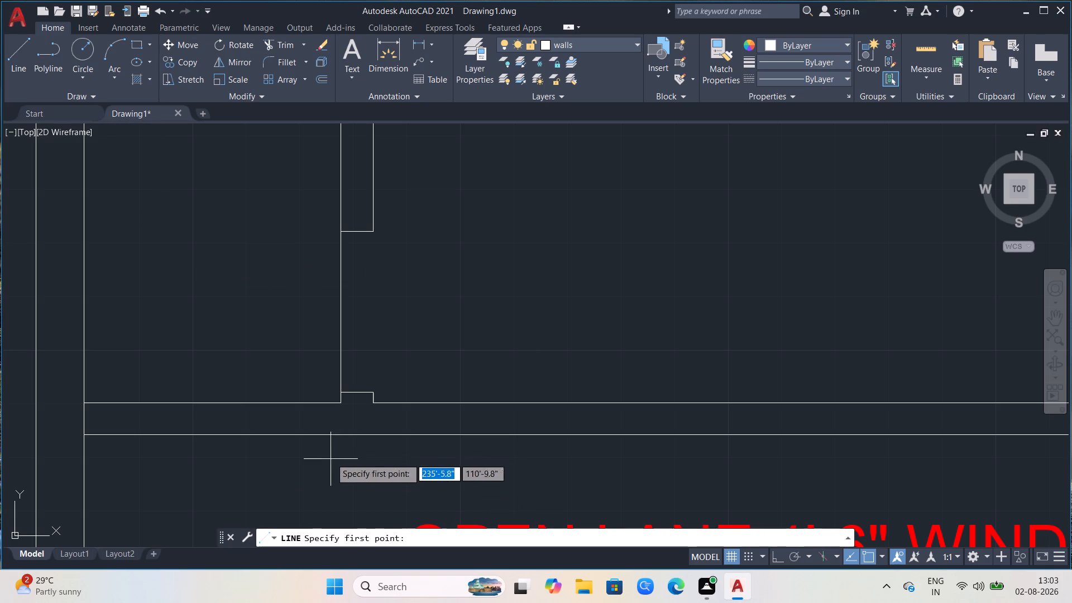
pyautogui.click(339, 405)
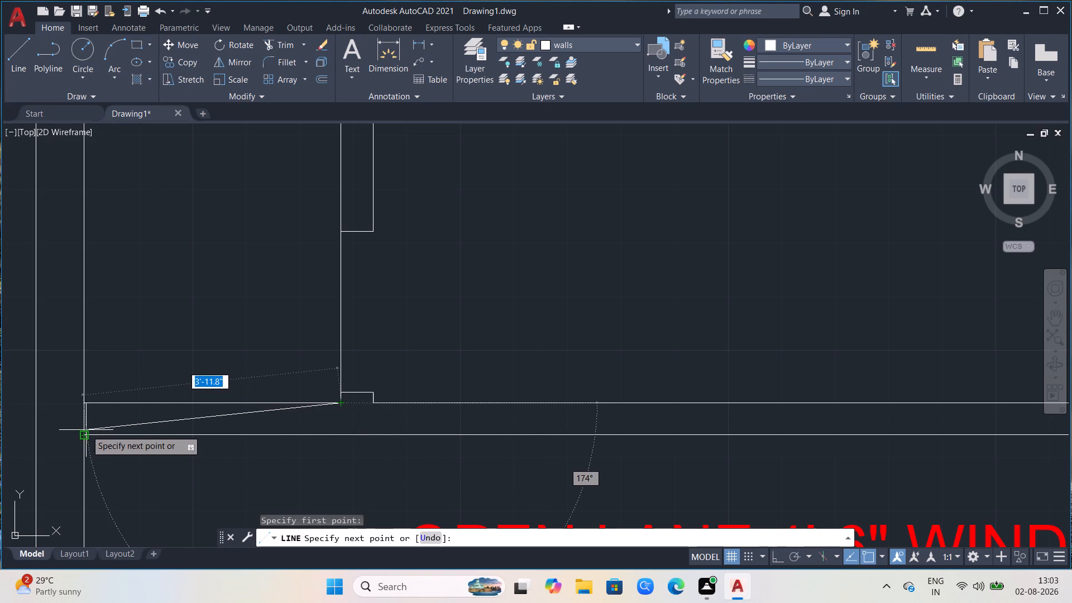
pyautogui.click(338, 435)
pyautogui.press('space')
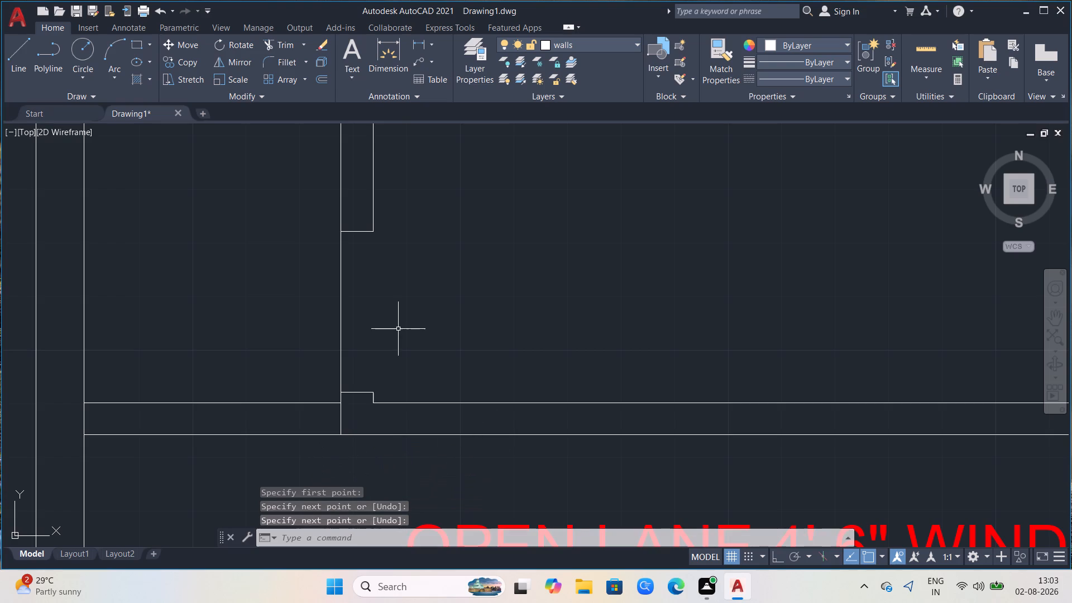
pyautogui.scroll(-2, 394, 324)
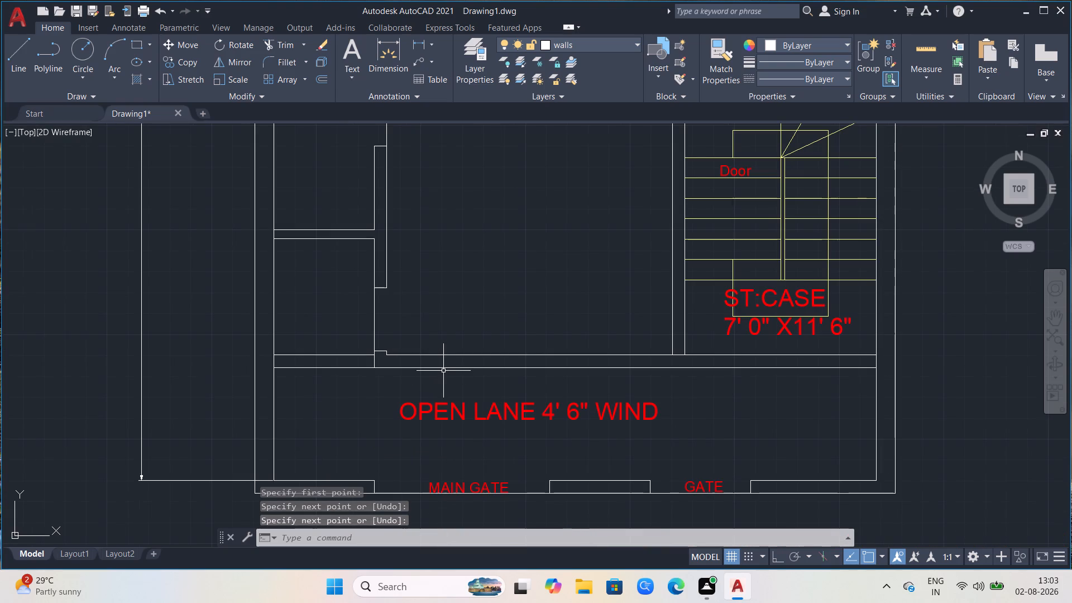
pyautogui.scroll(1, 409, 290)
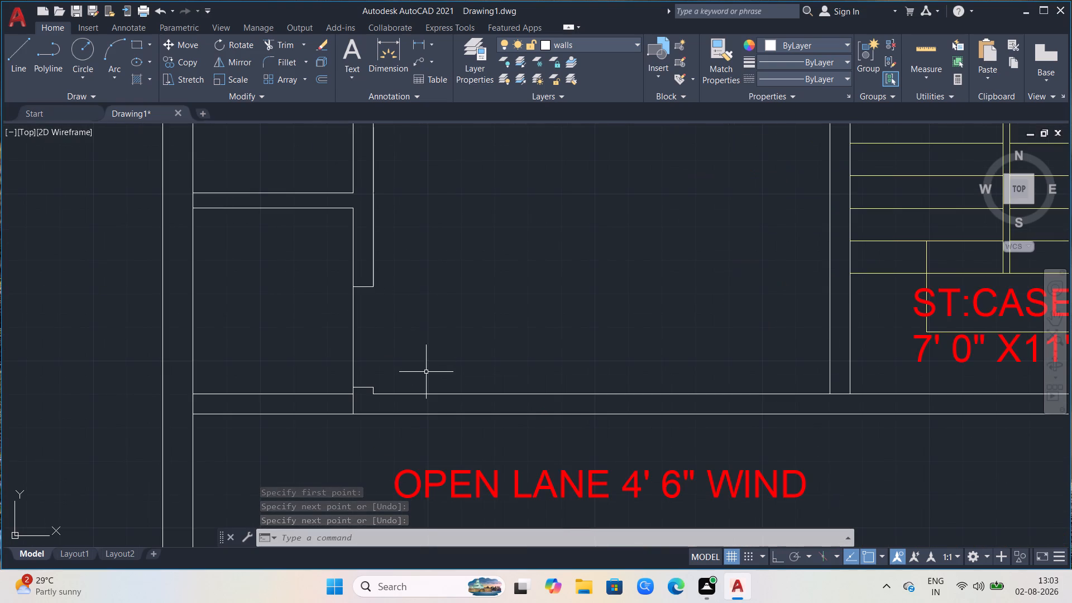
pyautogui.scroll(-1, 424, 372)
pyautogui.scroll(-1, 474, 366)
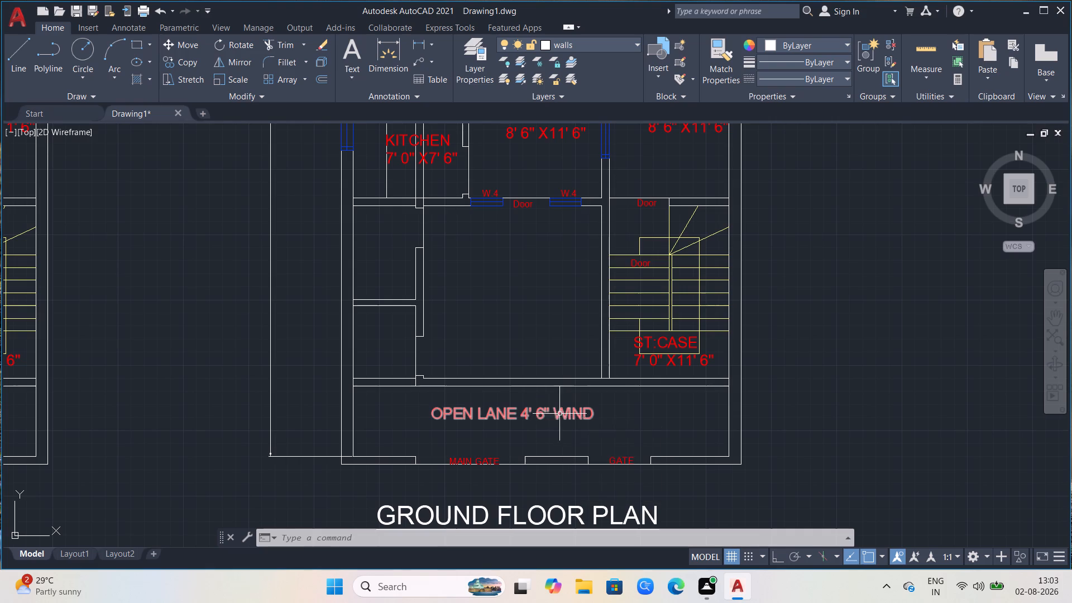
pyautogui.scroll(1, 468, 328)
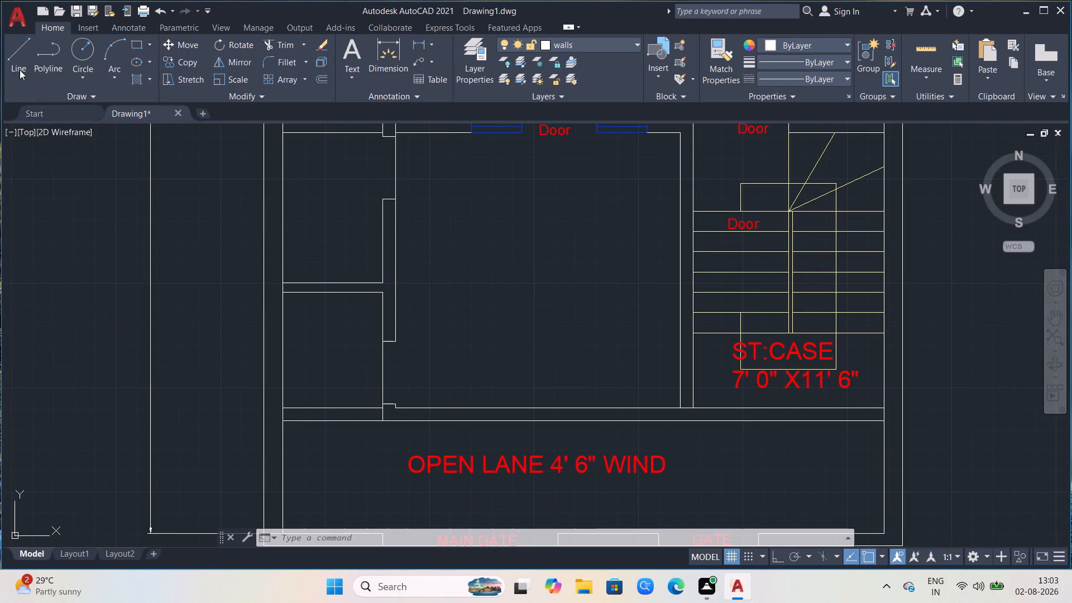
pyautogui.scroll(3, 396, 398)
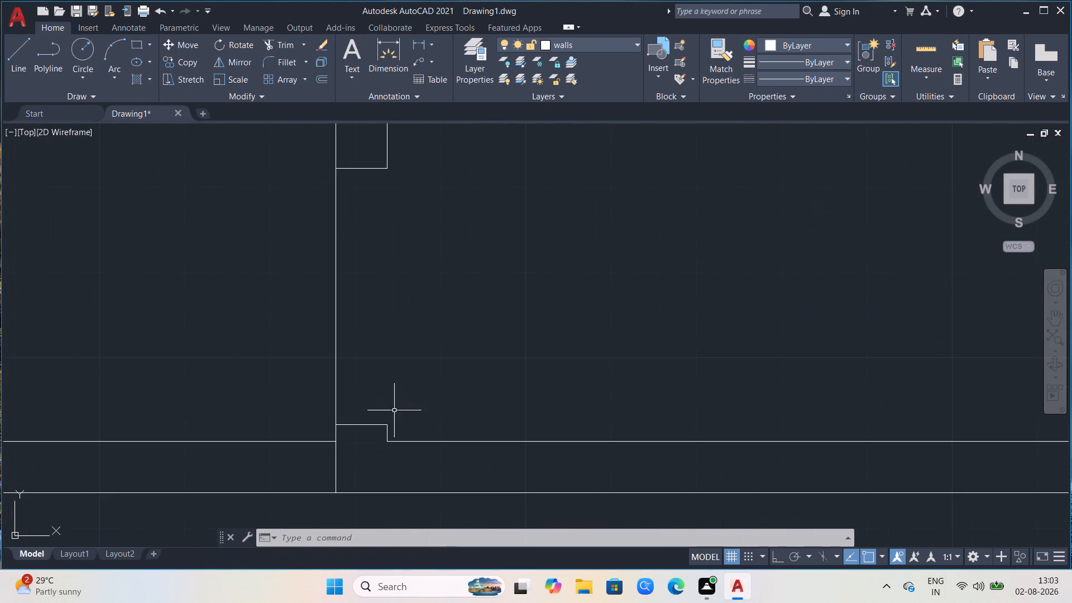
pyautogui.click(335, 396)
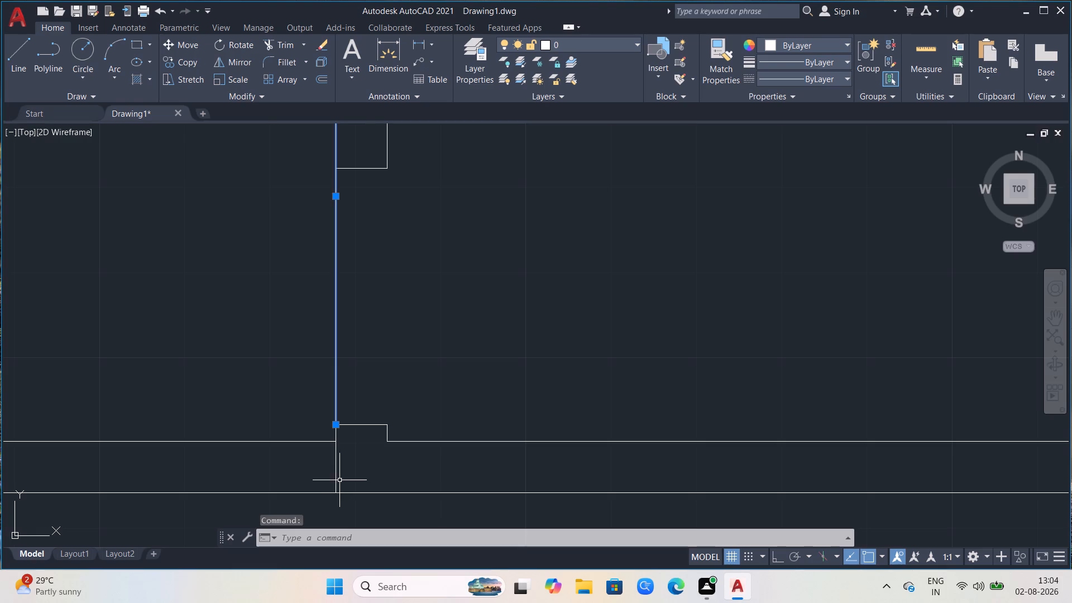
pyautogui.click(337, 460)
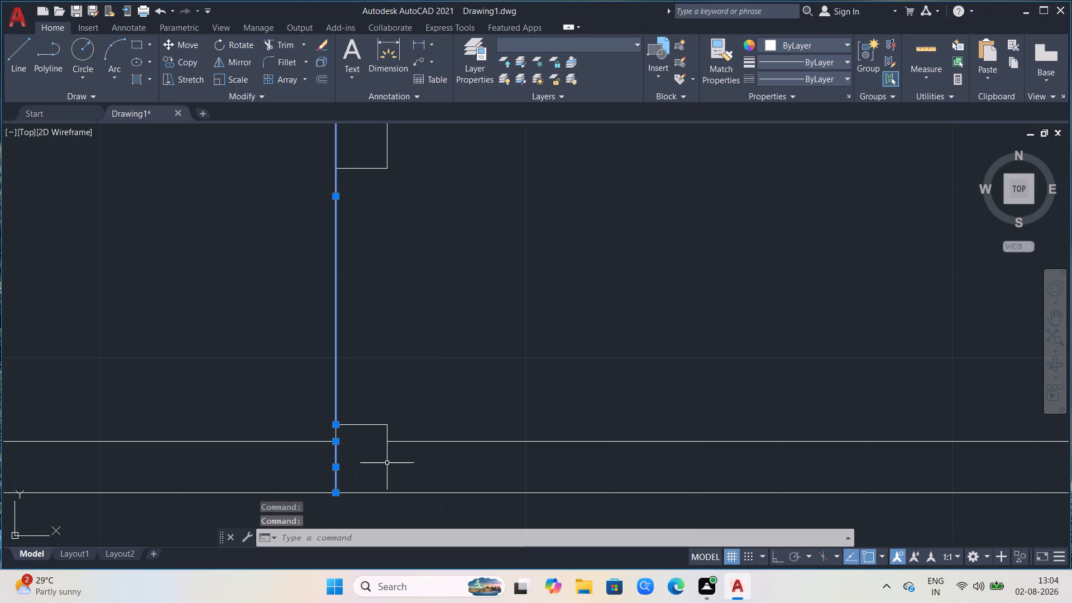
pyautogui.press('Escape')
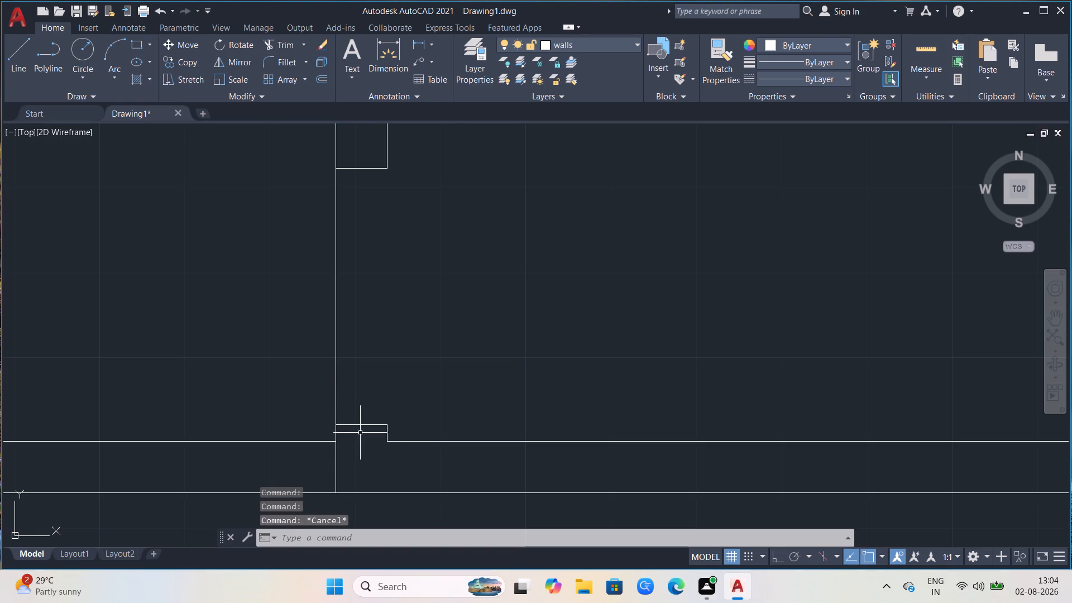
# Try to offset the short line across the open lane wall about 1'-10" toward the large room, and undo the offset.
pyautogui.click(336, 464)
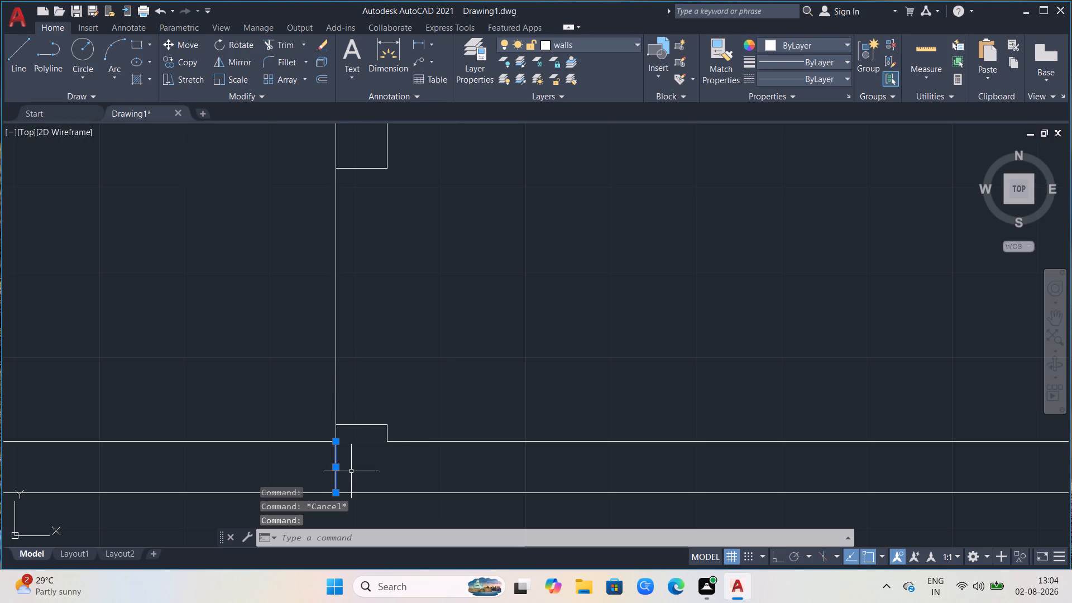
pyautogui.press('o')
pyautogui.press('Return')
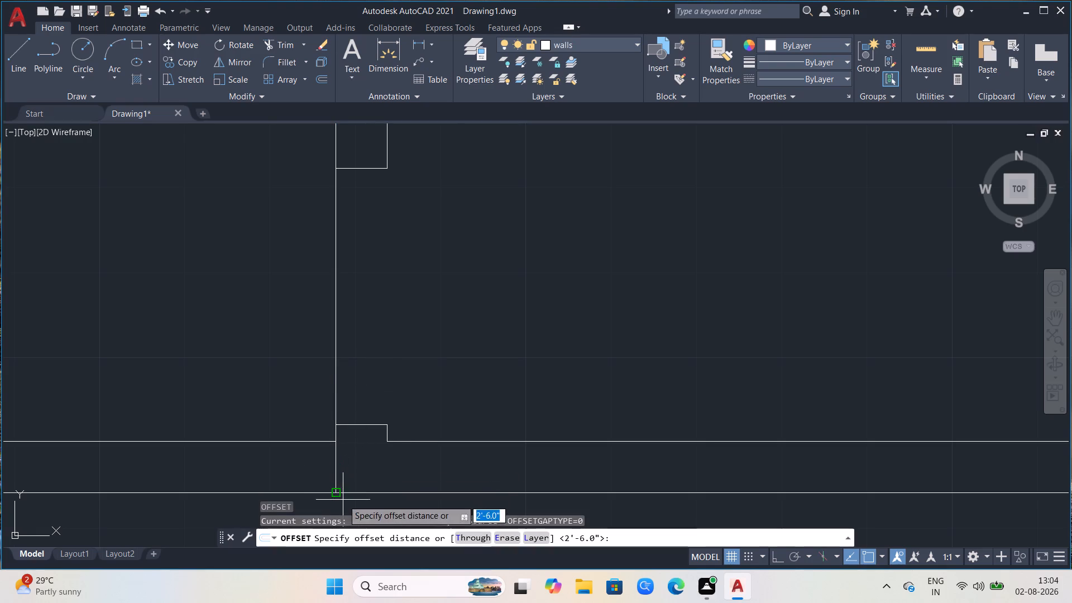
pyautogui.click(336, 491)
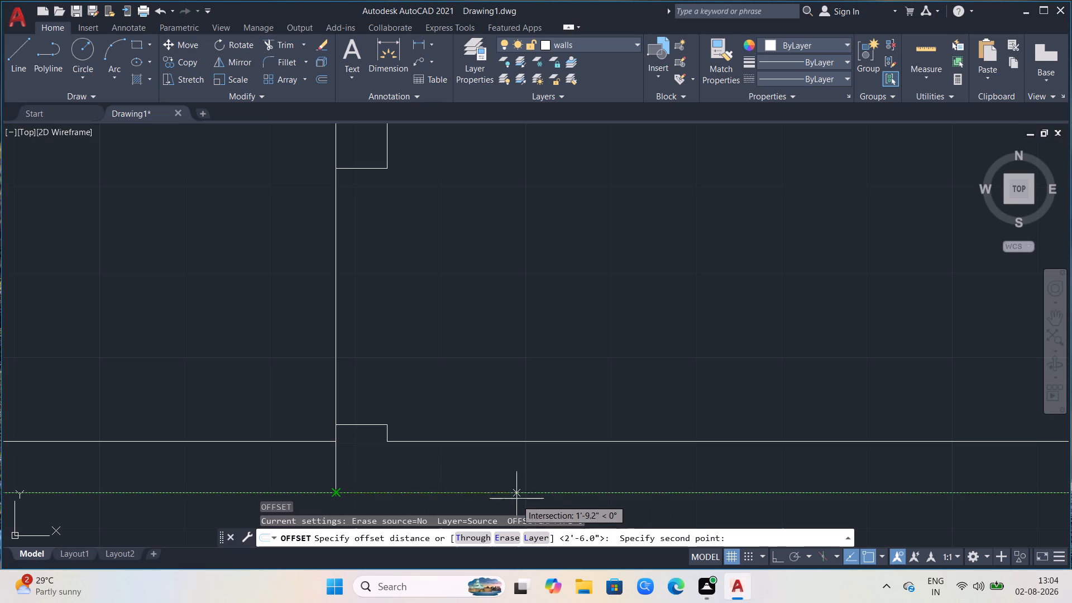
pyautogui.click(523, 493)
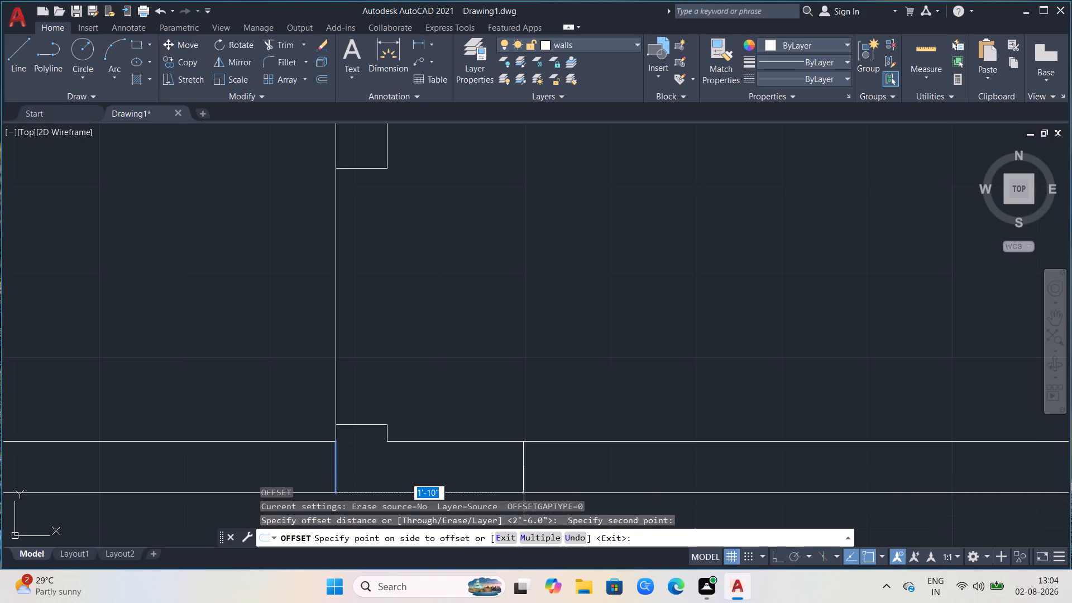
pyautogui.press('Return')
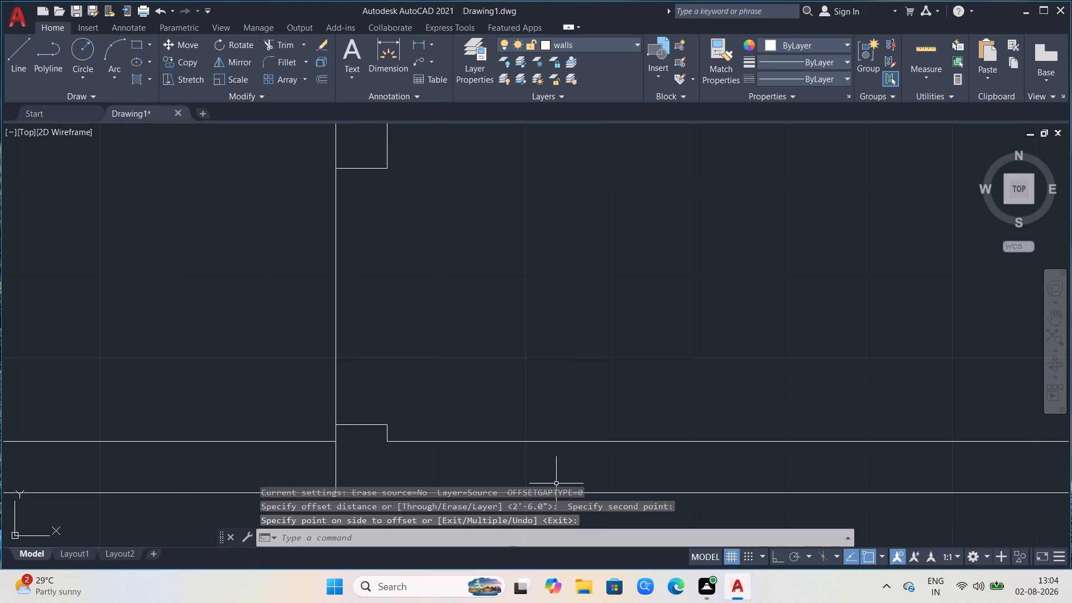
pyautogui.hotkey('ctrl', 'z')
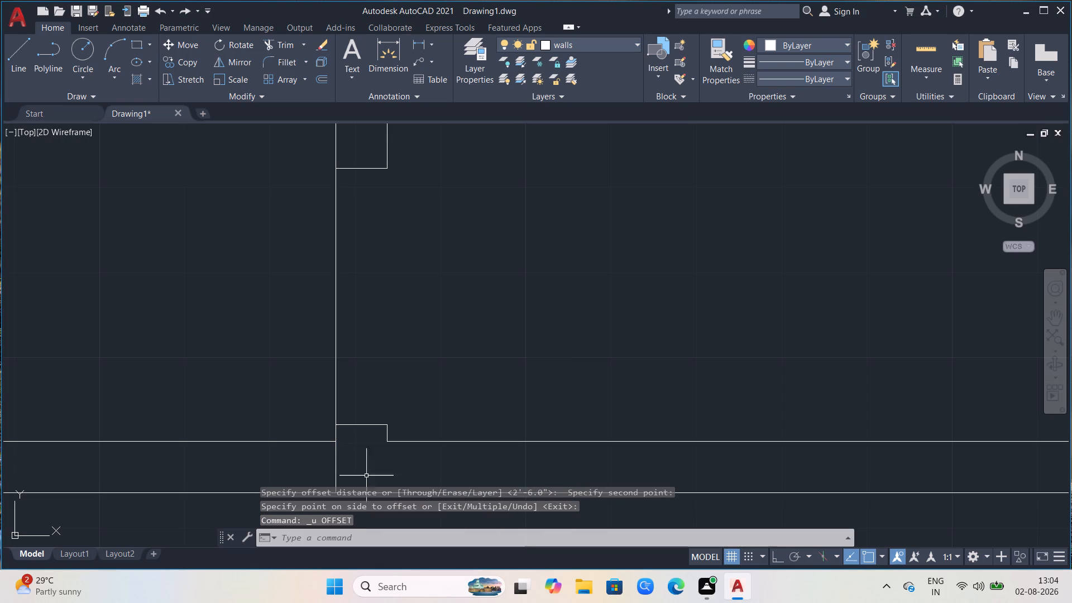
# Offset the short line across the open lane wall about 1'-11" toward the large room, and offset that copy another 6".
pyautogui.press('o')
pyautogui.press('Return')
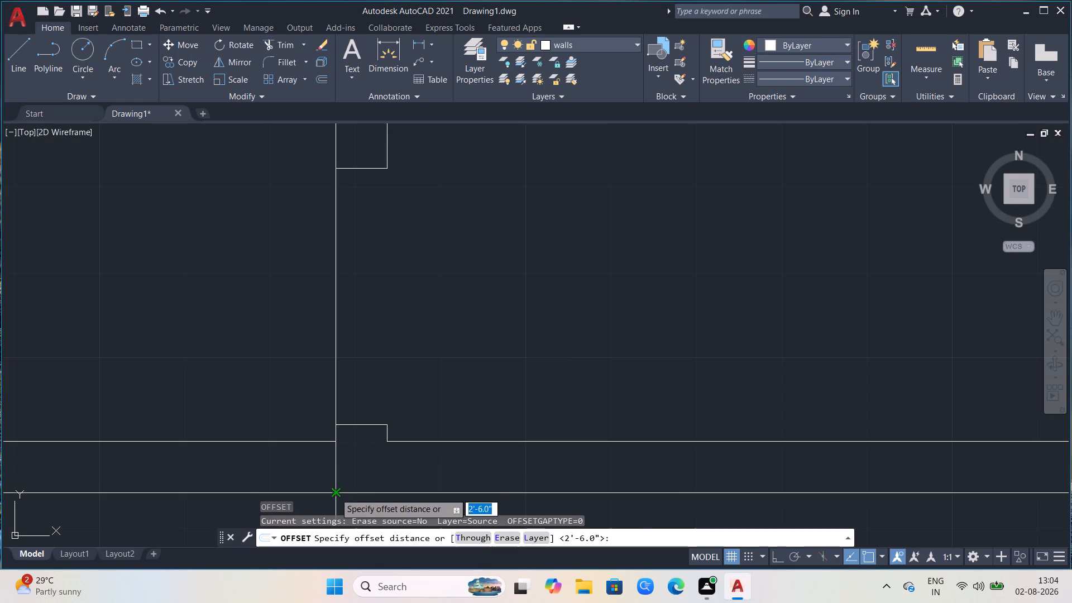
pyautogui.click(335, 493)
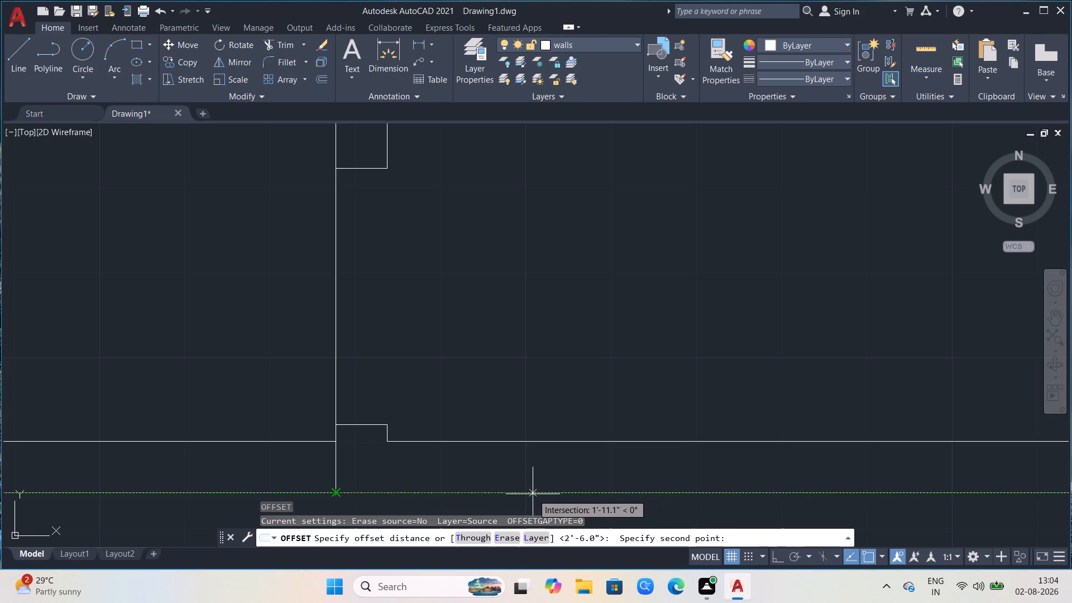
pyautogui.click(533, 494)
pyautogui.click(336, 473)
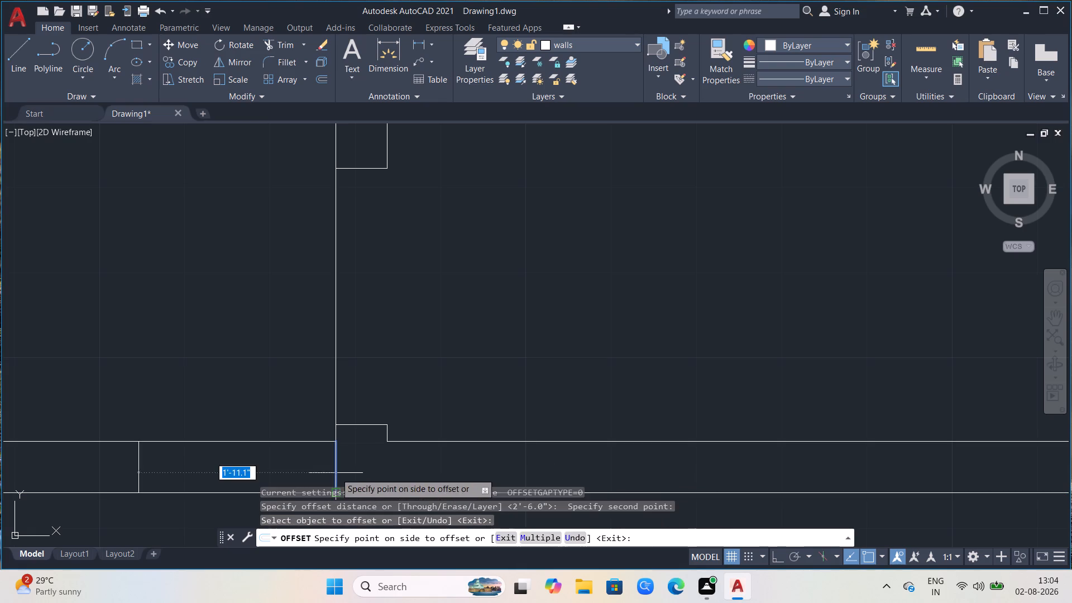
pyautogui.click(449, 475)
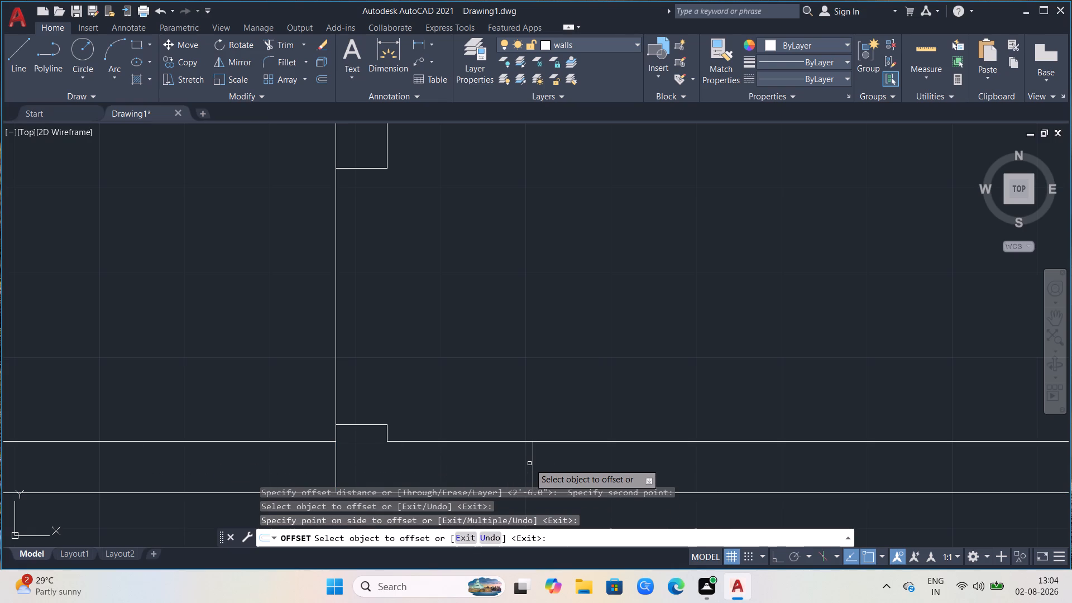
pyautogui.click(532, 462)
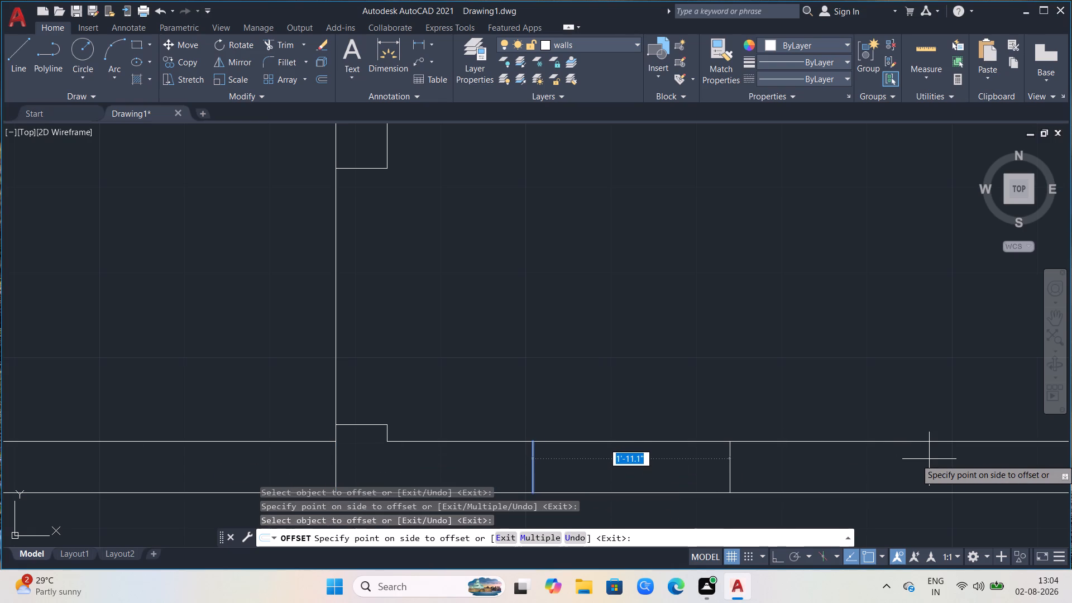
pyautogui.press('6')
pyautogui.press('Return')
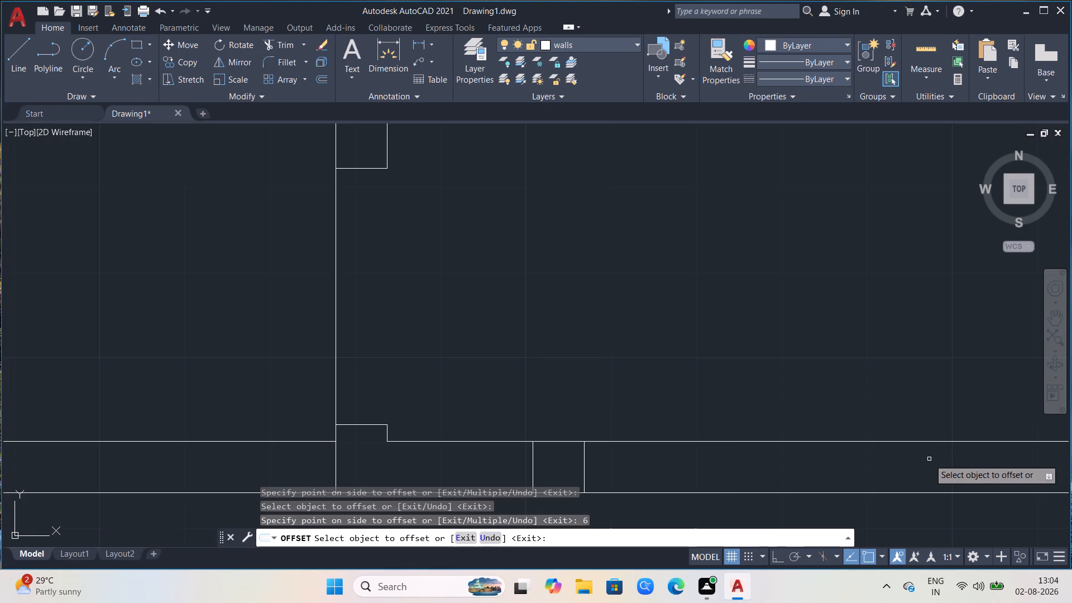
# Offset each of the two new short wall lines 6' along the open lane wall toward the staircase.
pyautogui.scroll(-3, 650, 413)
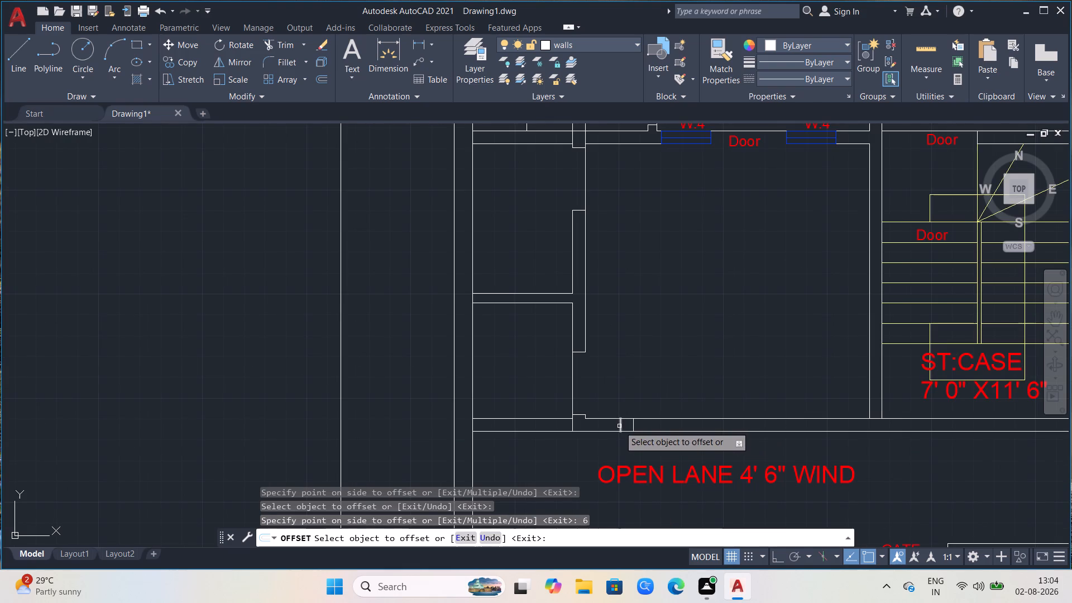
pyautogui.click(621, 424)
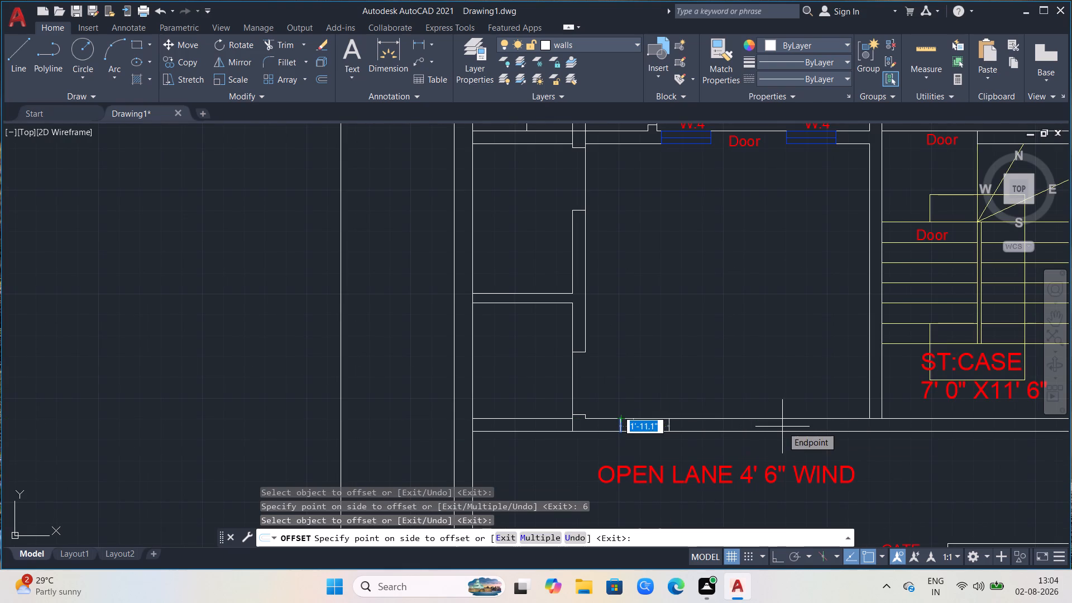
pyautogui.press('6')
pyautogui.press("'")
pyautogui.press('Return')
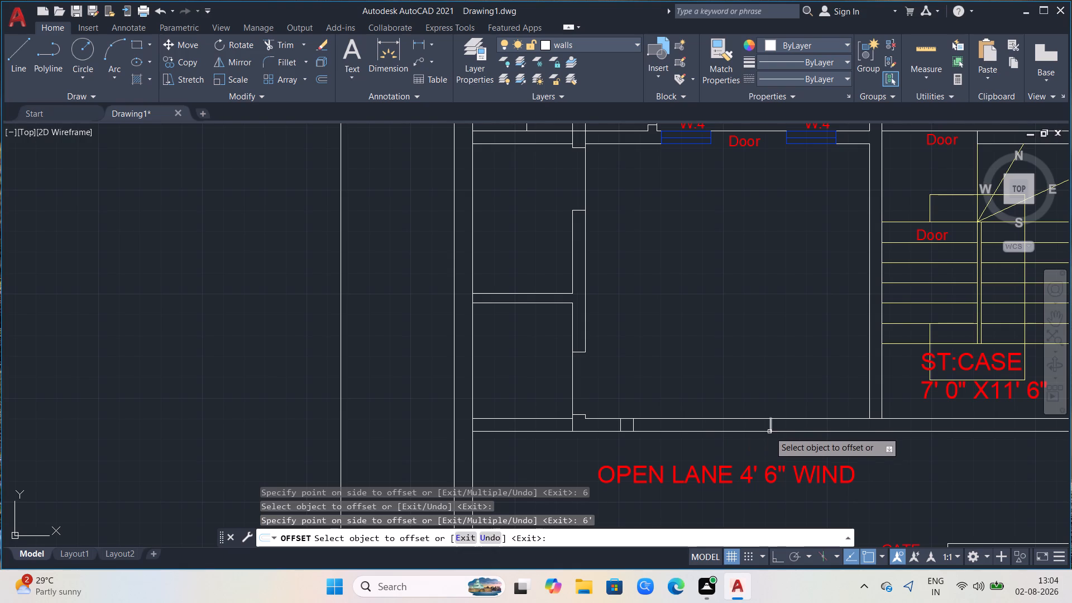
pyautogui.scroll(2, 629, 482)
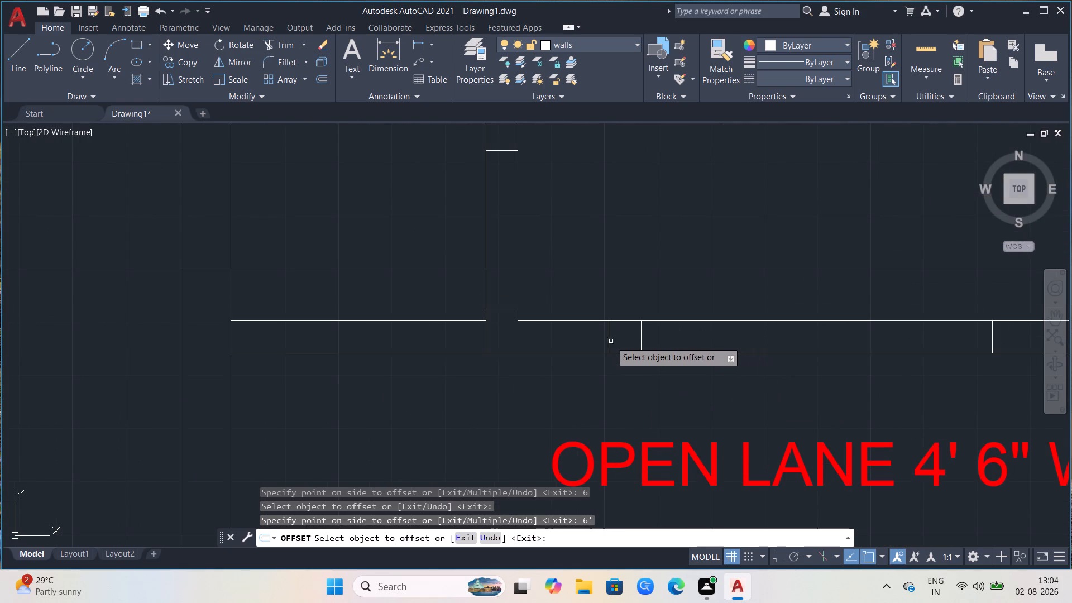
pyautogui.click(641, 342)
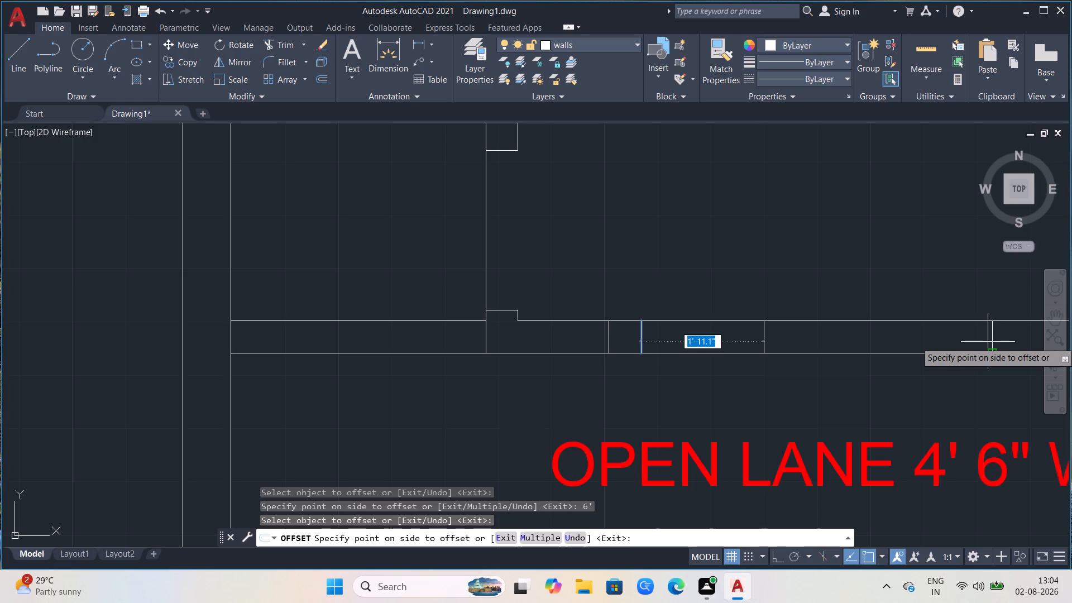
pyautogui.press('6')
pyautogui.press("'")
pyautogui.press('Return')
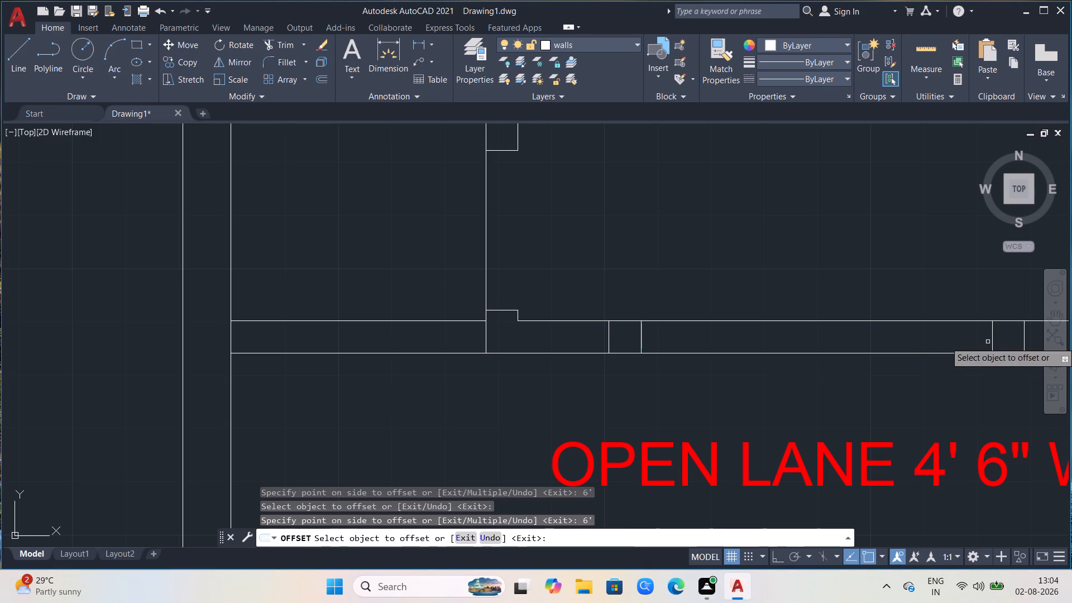
# Offset the staircase-side line of each close pair across the open lane wall about 1'-11" further toward the staircase.
pyautogui.scroll(-3, 577, 390)
pyautogui.scroll(2, 692, 376)
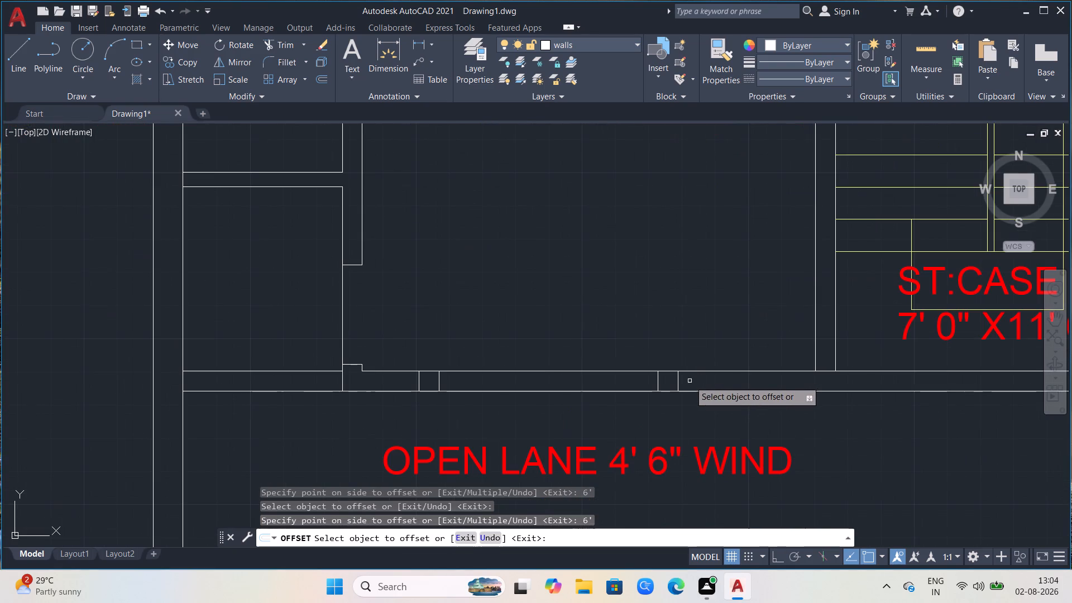
pyautogui.click(678, 381)
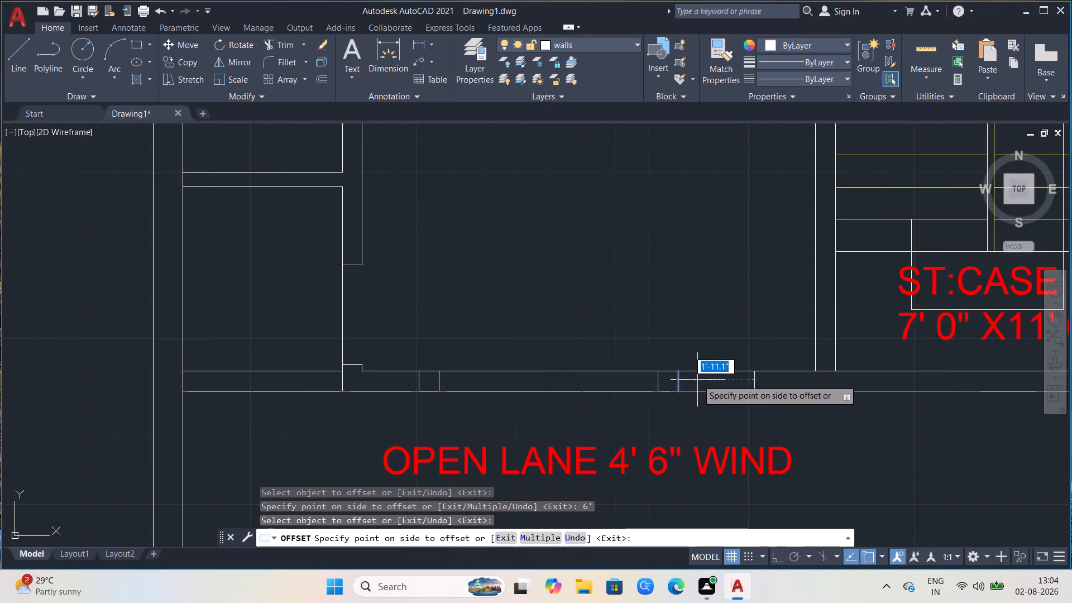
pyautogui.click(697, 380)
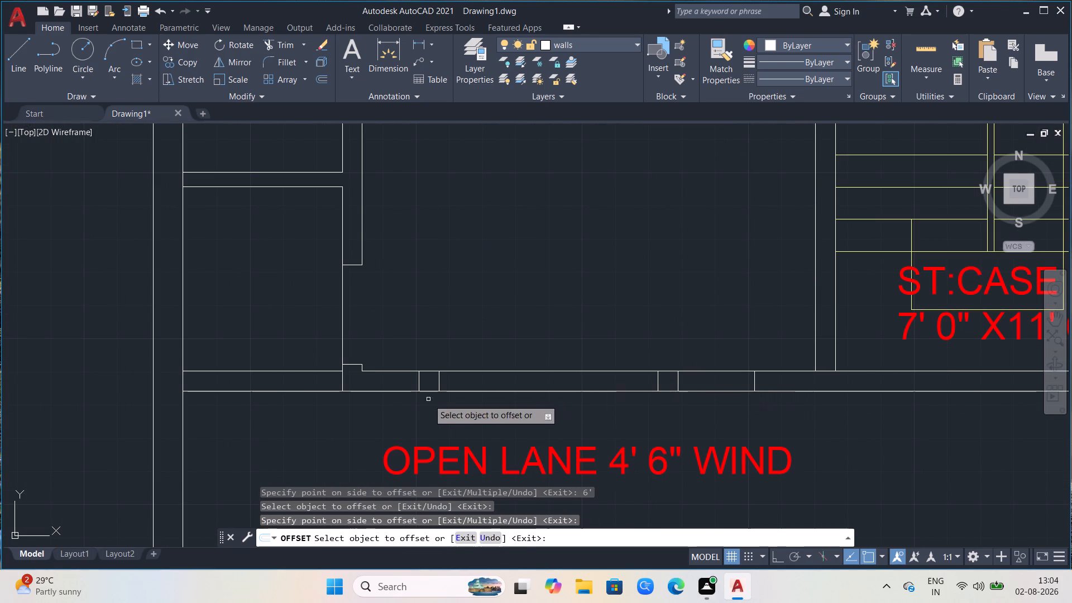
pyautogui.click(439, 382)
pyautogui.click(462, 381)
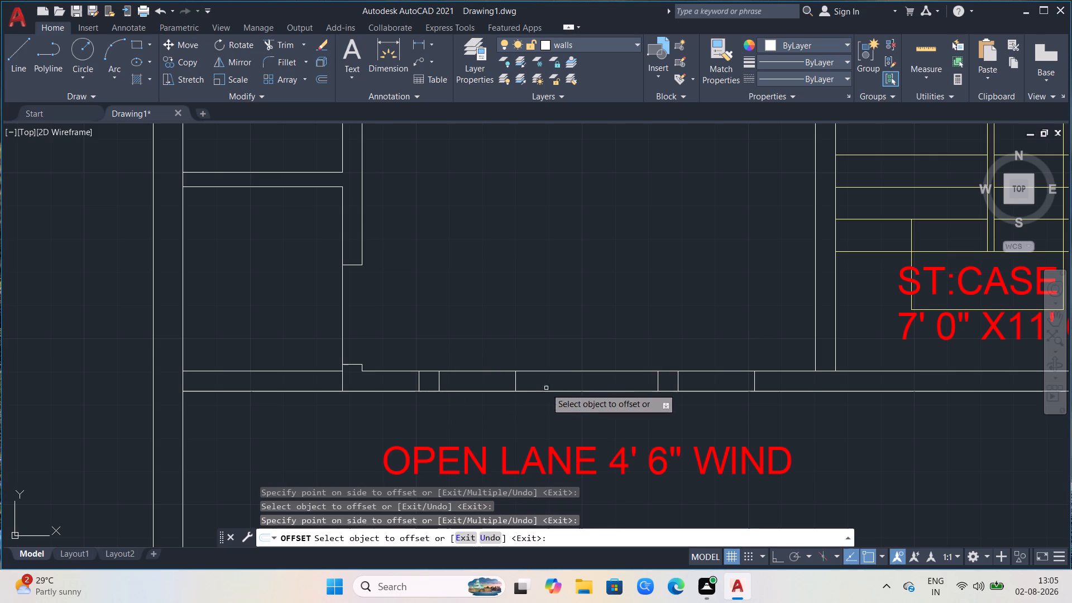
pyautogui.scroll(-1, 480, 408)
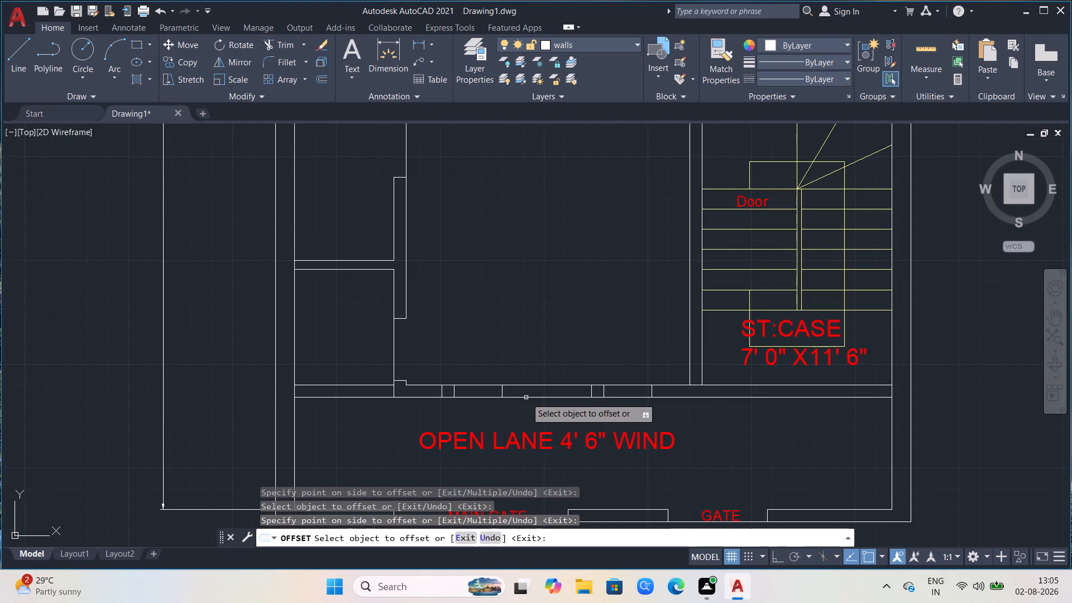
pyautogui.press('`')
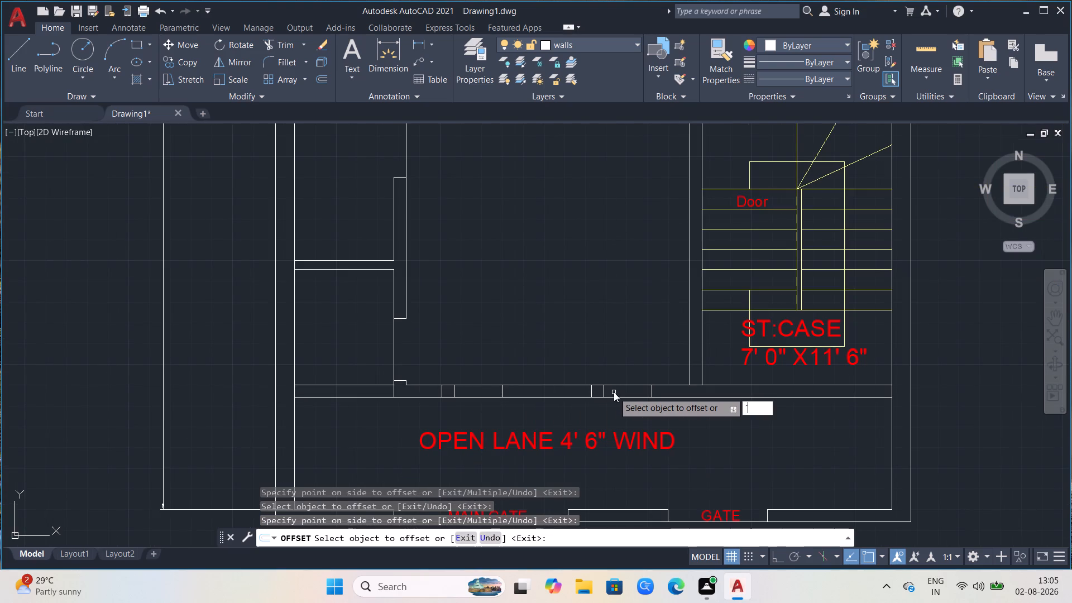
pyautogui.press('Escape')
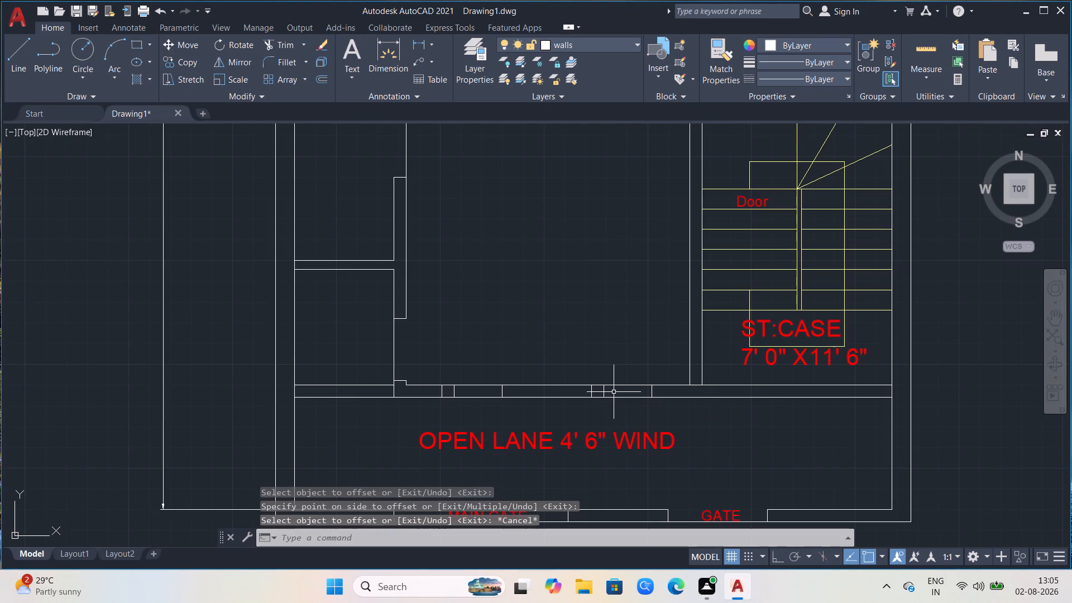
# Trim away the short offset lines crossing the open lane wall between the partition-side line and the one nearest the staircase.
pyautogui.write('TR')
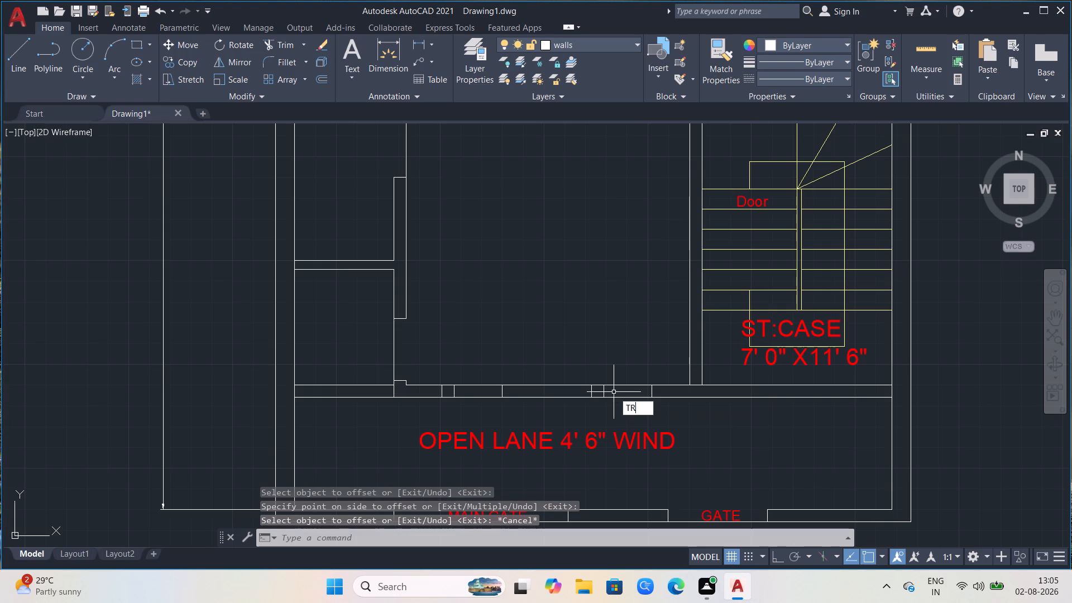
pyautogui.press('Return')
pyautogui.click(614, 394)
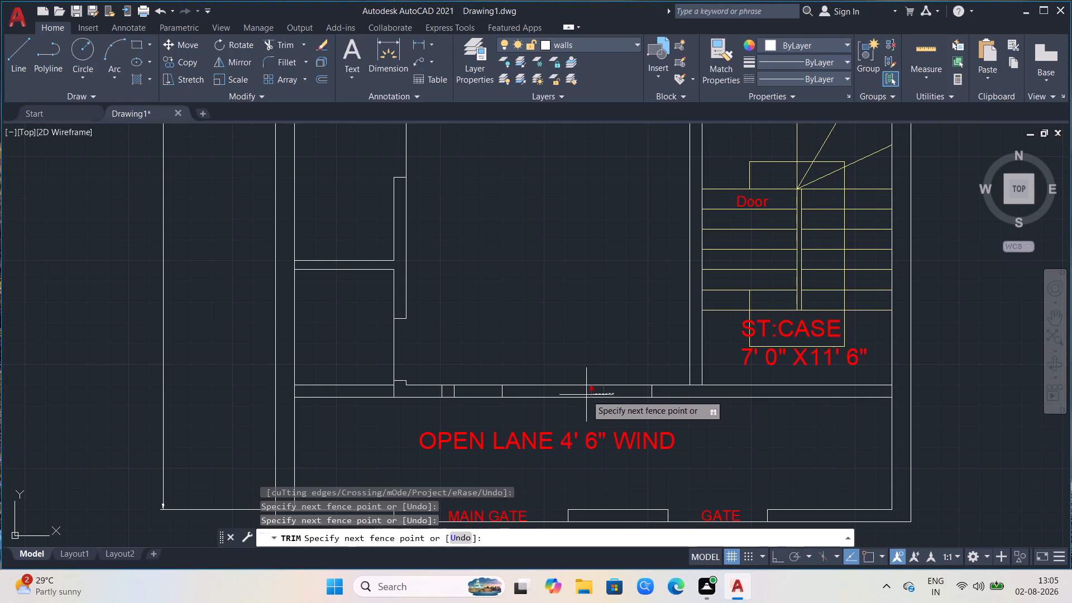
pyautogui.click(586, 395)
pyautogui.click(458, 392)
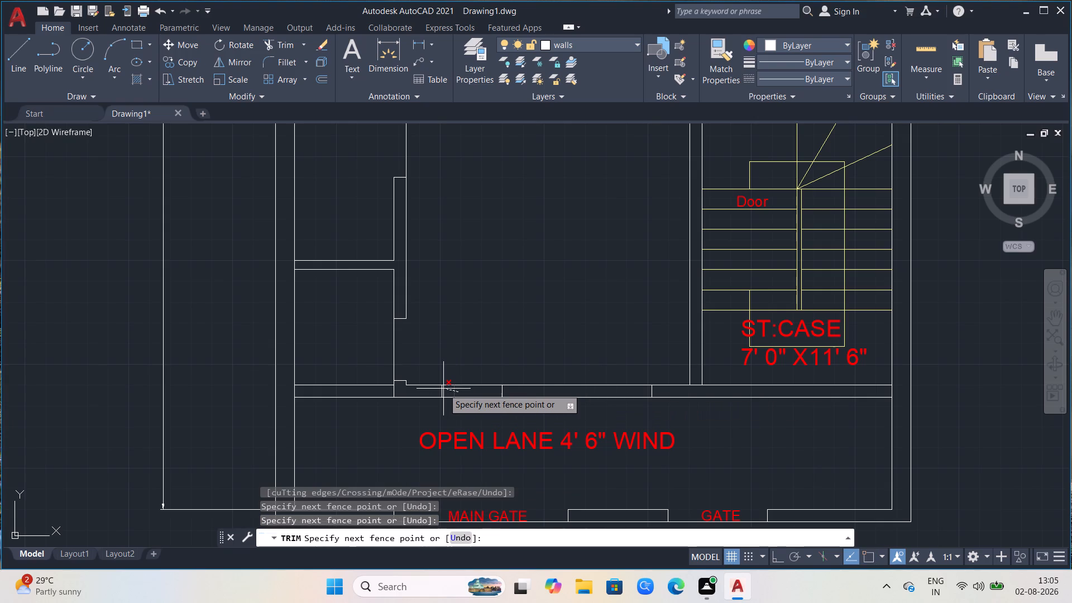
pyautogui.click(439, 391)
pyautogui.click(504, 390)
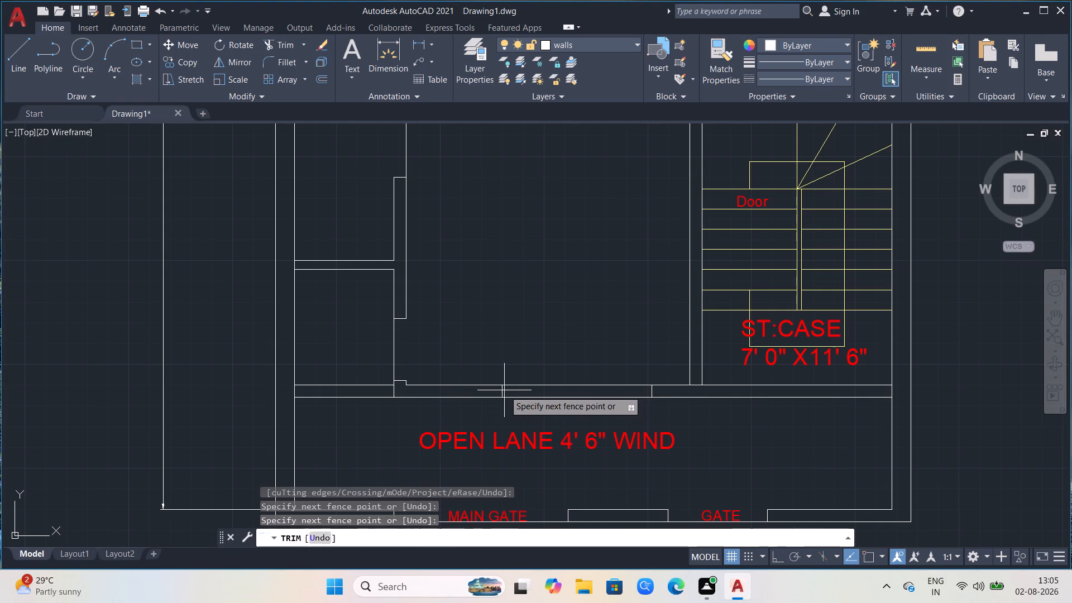
pyautogui.click(498, 392)
pyautogui.click(660, 395)
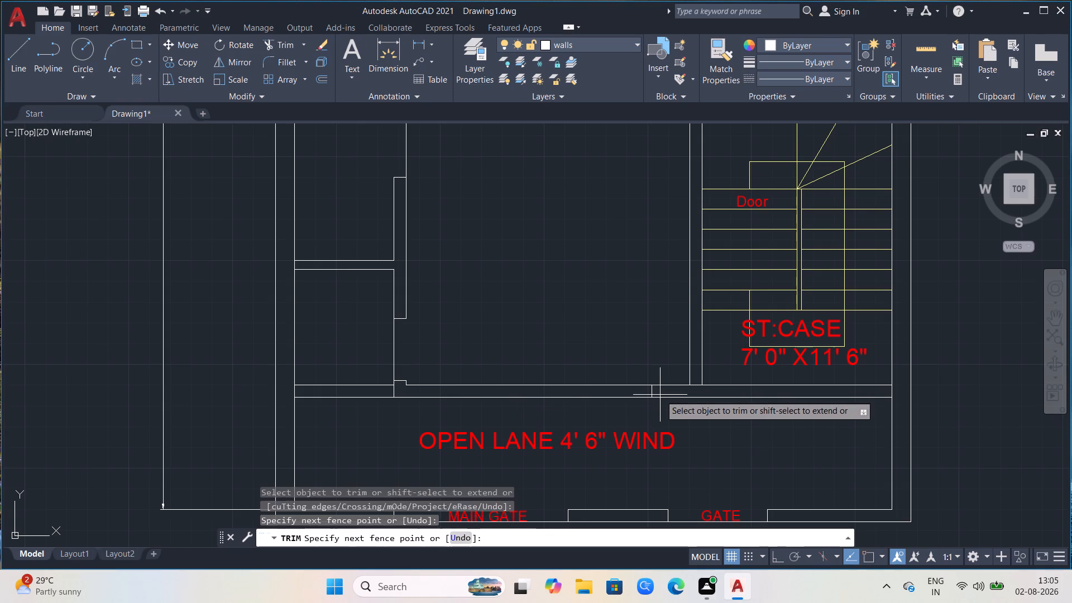
pyautogui.click(653, 393)
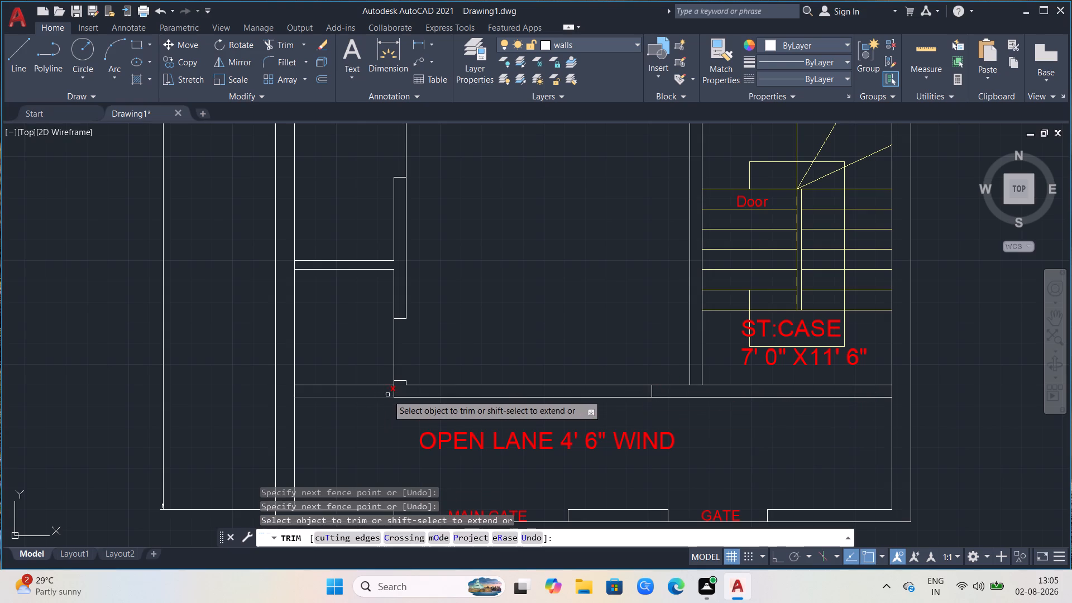
pyautogui.press('Escape')
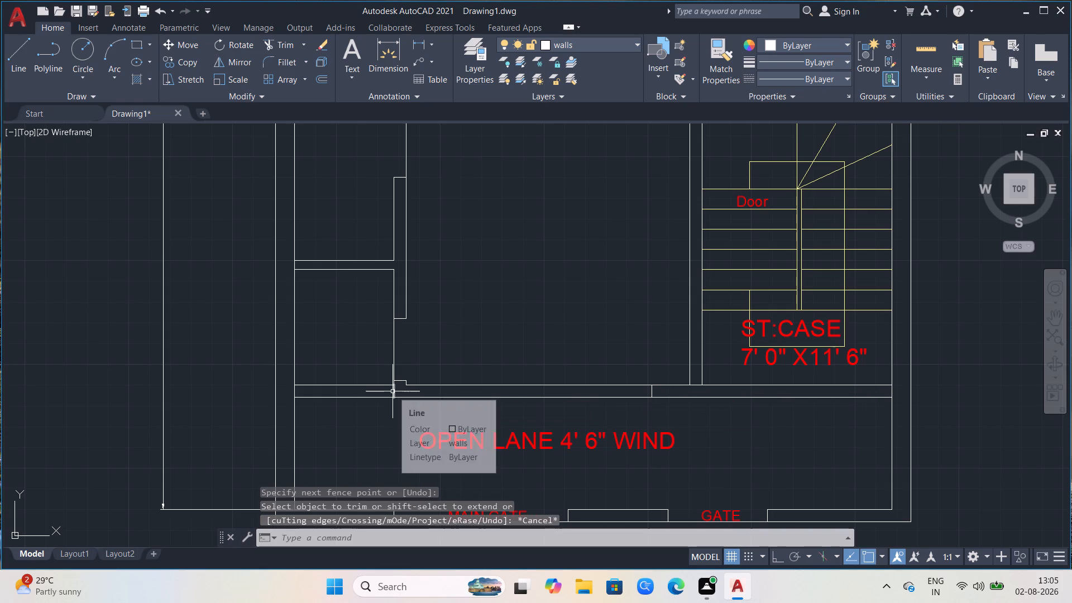
# Mark a 6' opening in the open lane wall, starting about 2'-9" from the partition-side short line, by offsetting toward the staircase.
pyautogui.press('o')
pyautogui.press('Return')
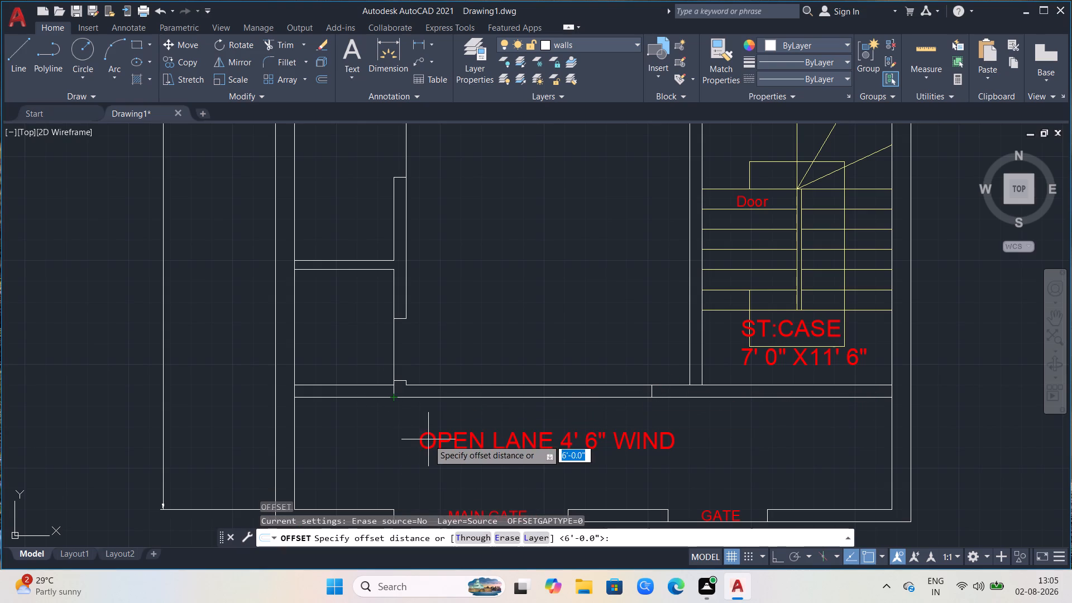
pyautogui.click(394, 400)
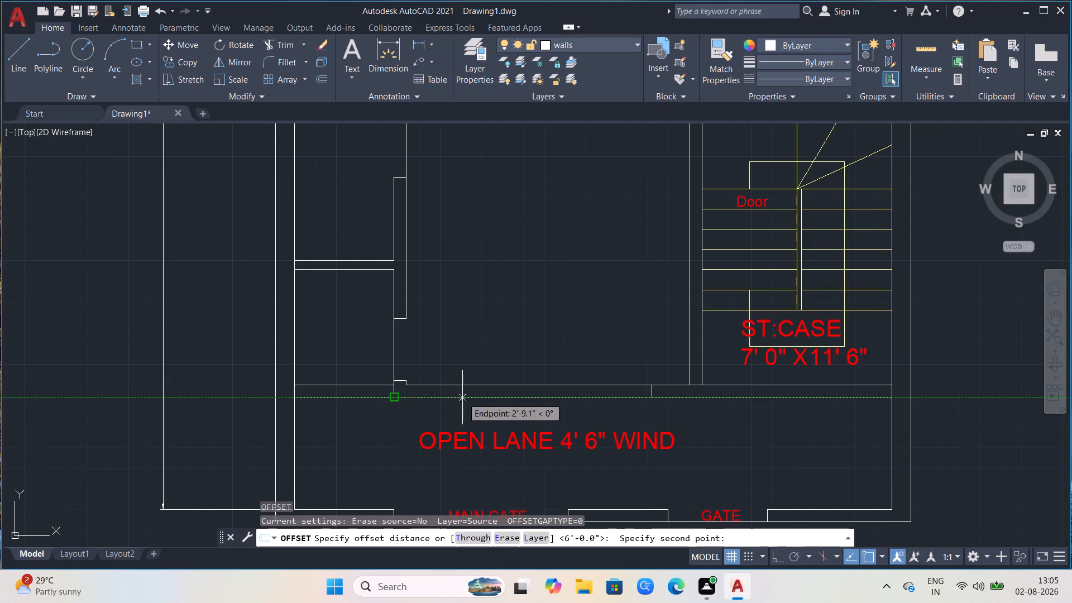
pyautogui.click(462, 398)
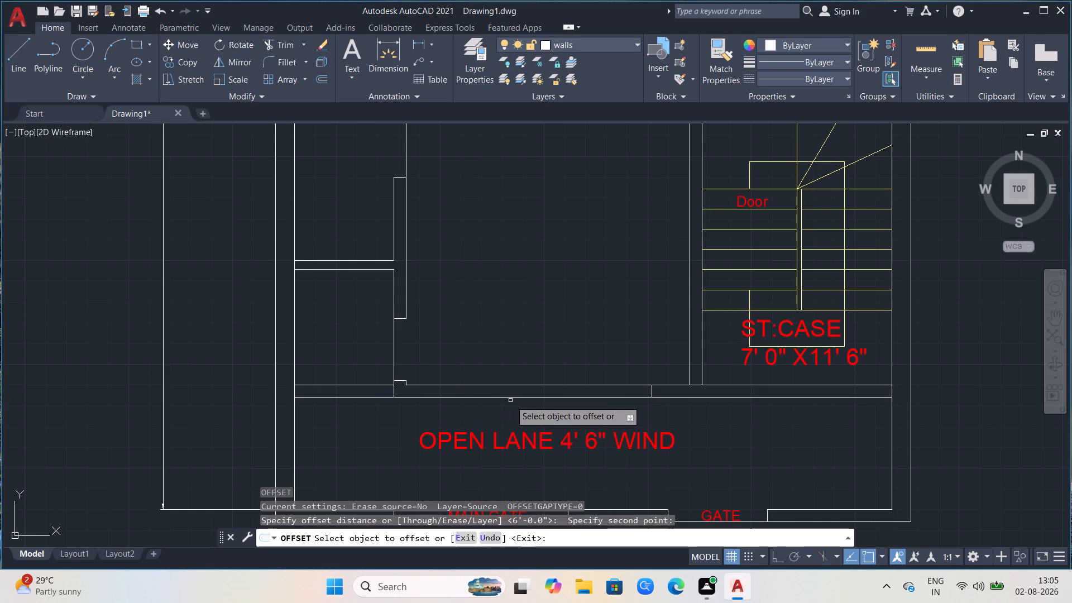
pyautogui.click(394, 391)
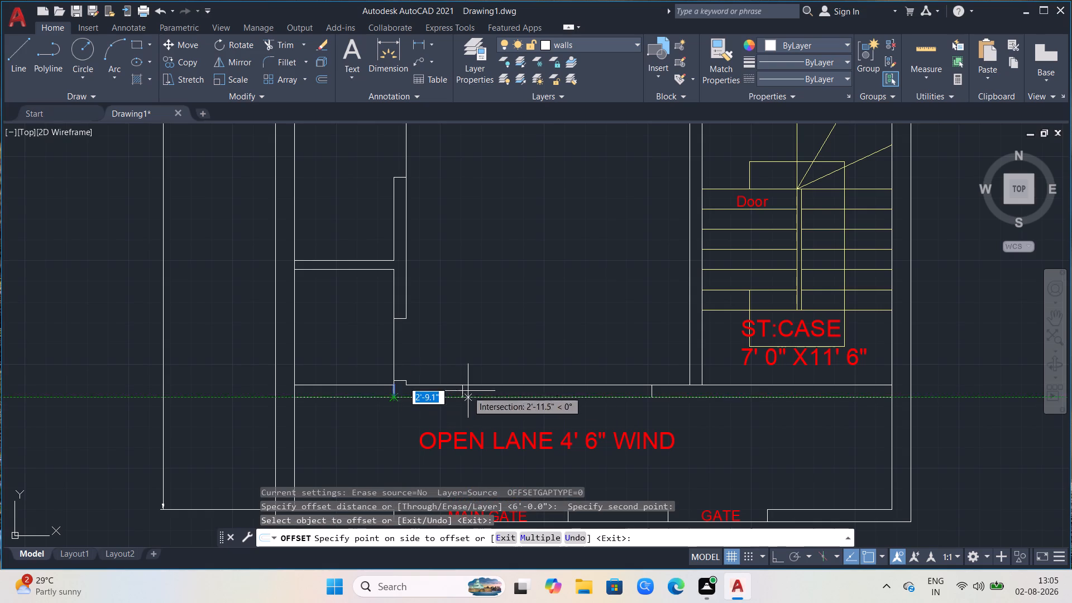
pyautogui.click(470, 390)
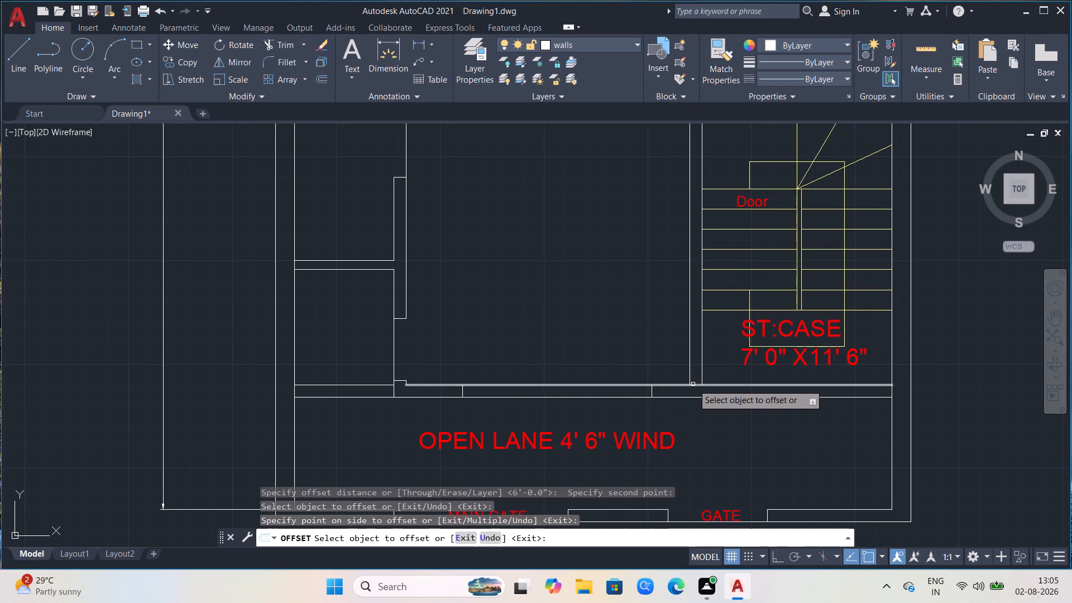
pyautogui.click(463, 392)
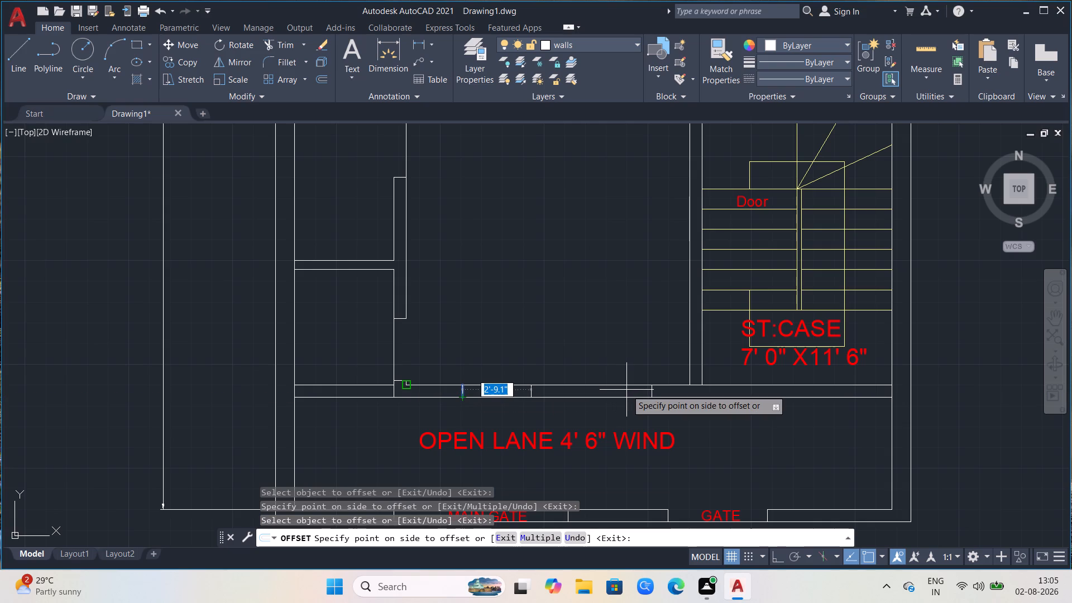
pyautogui.press('6')
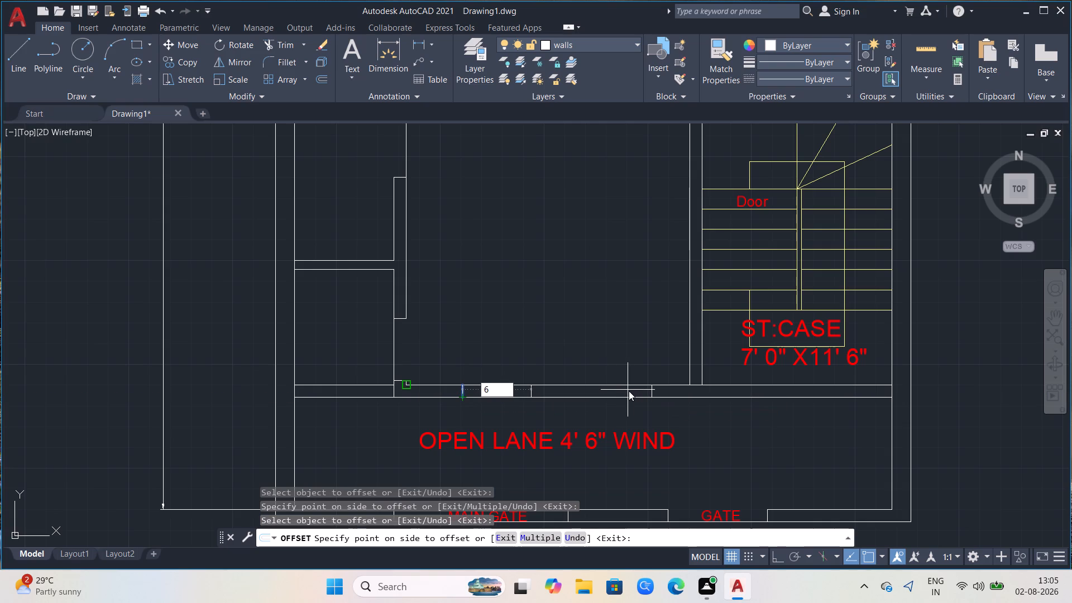
pyautogui.press("'")
pyautogui.press('Return')
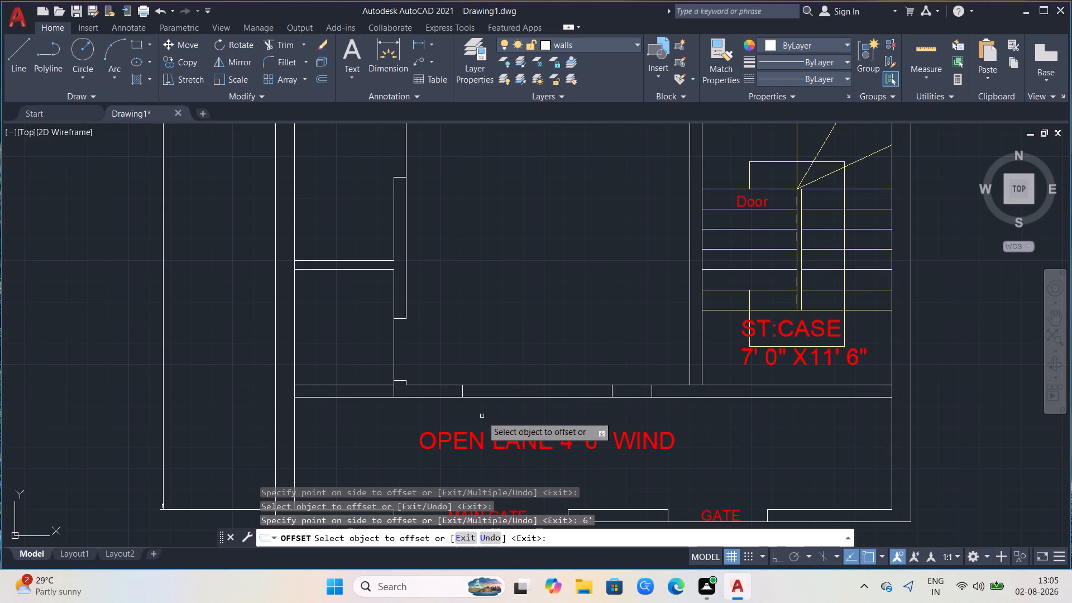
# Erase the leftover short line crossing the open lane wall between the 6' opening and the staircase wall.
pyautogui.click(653, 387)
pyautogui.press('Delete')
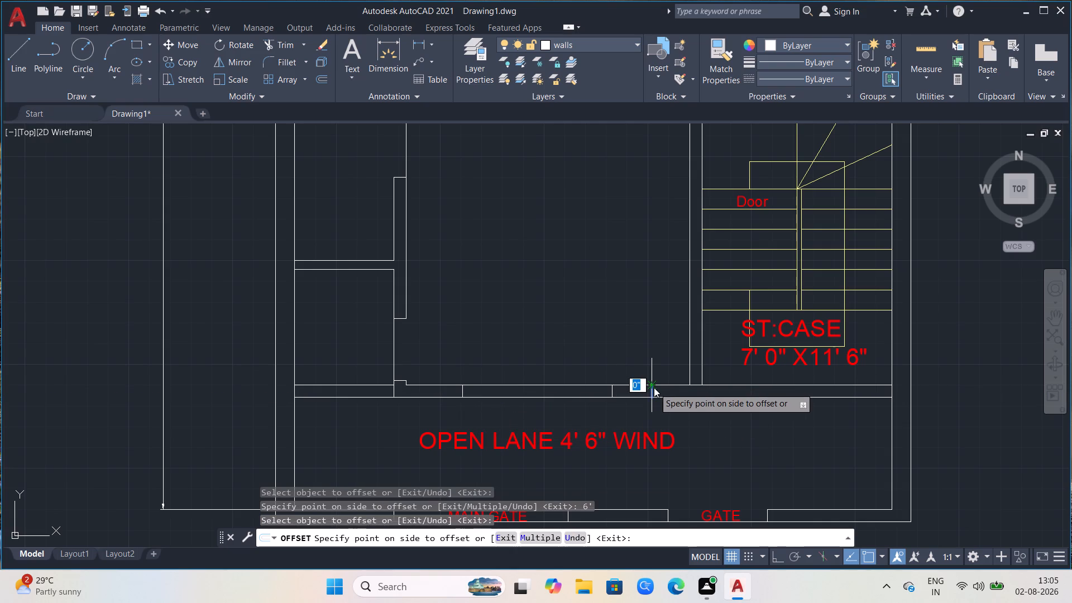
pyautogui.press('Escape')
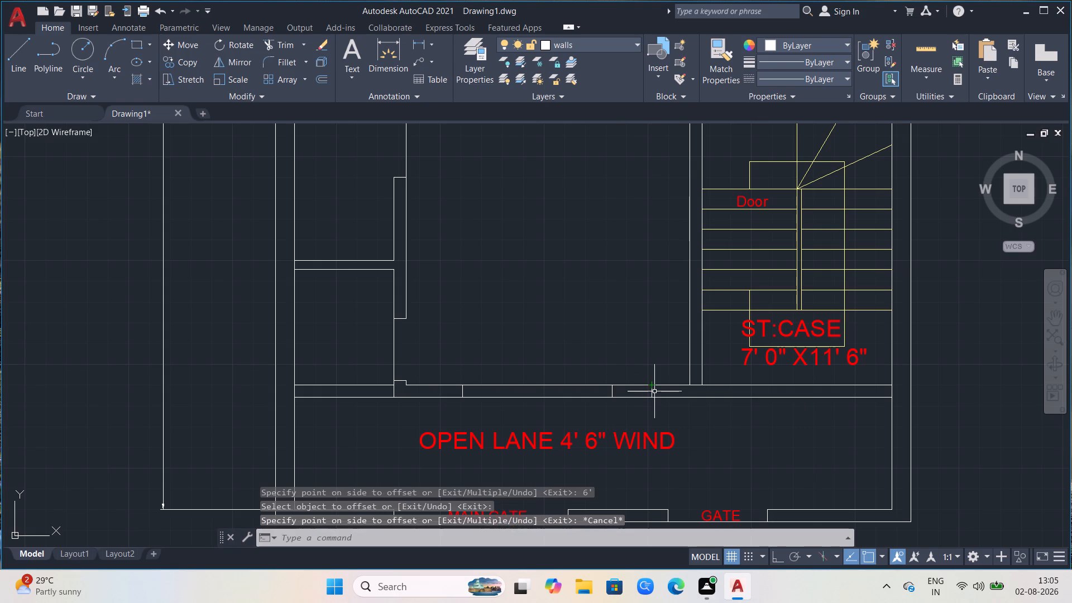
pyautogui.click(654, 391)
pyautogui.click(644, 395)
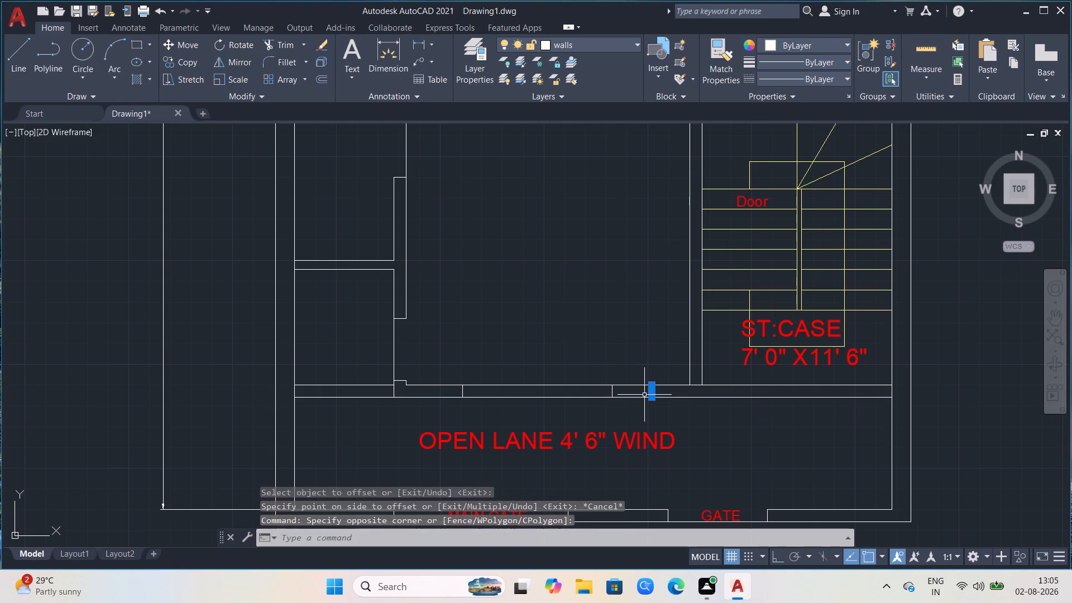
pyautogui.press('Delete')
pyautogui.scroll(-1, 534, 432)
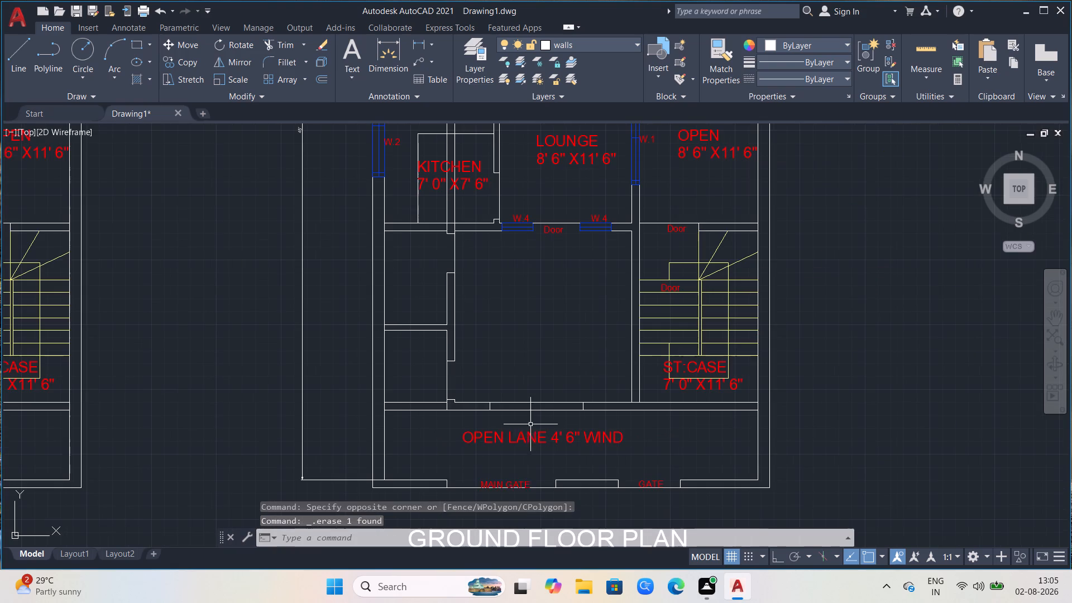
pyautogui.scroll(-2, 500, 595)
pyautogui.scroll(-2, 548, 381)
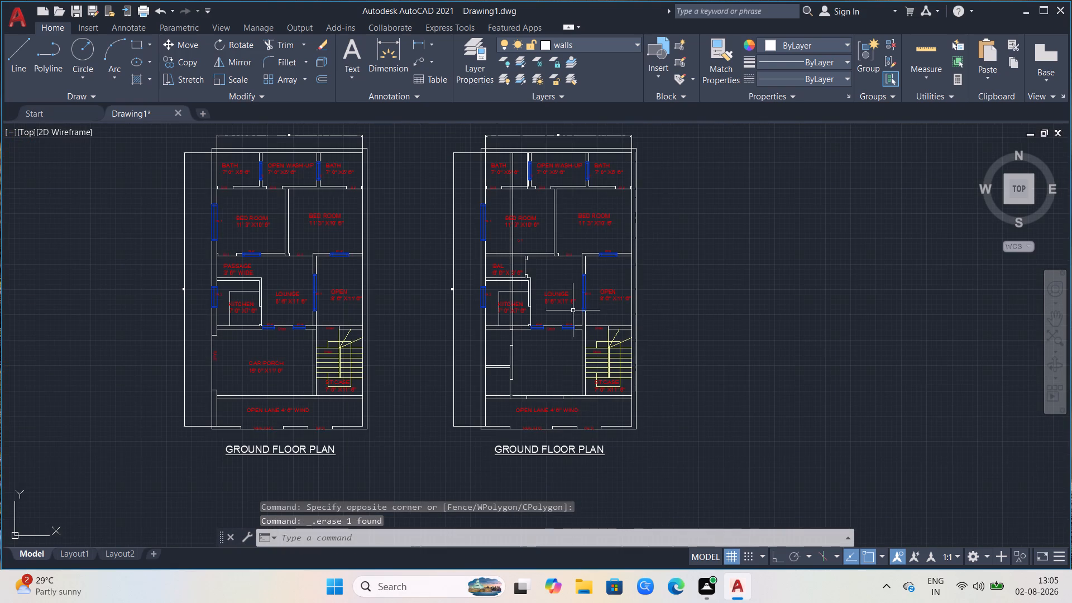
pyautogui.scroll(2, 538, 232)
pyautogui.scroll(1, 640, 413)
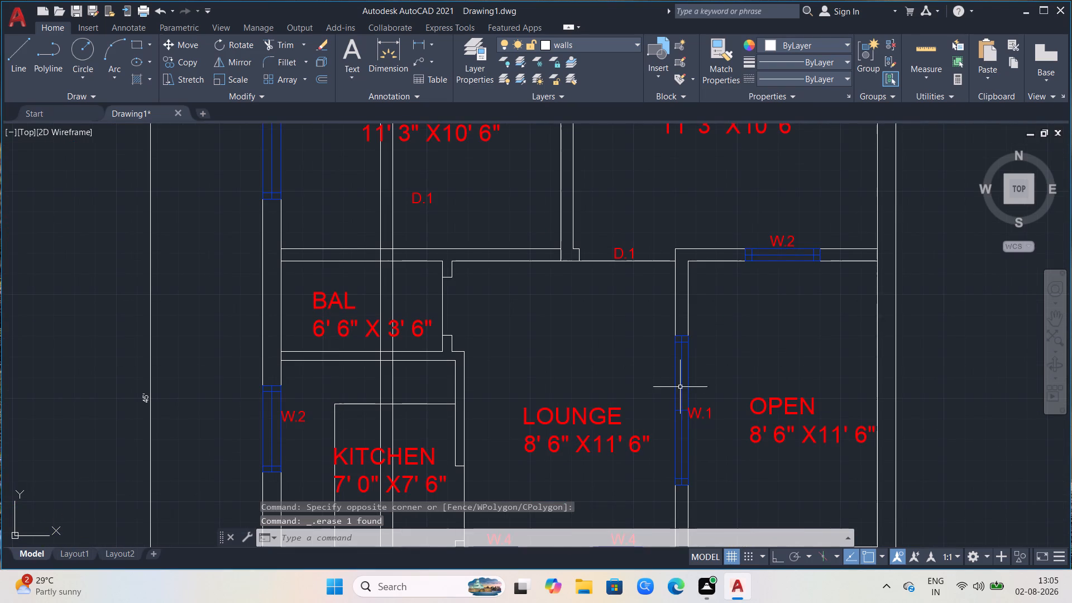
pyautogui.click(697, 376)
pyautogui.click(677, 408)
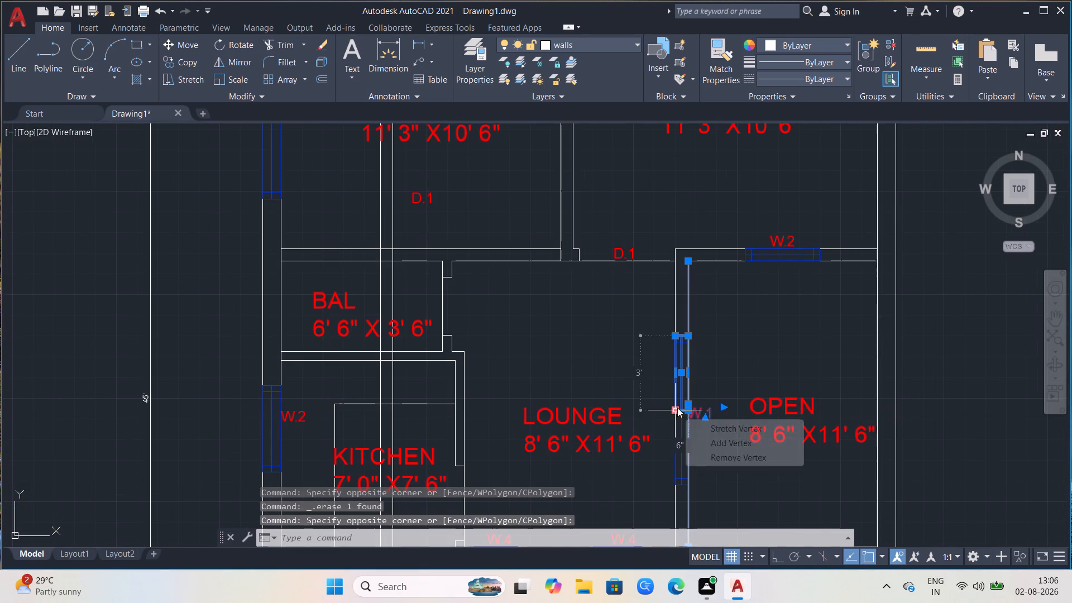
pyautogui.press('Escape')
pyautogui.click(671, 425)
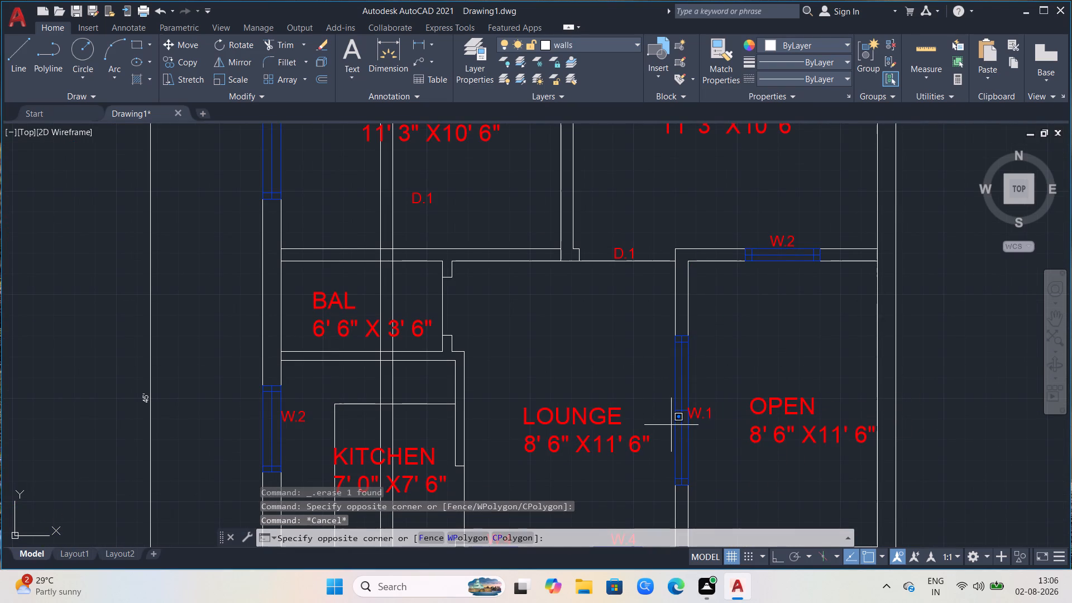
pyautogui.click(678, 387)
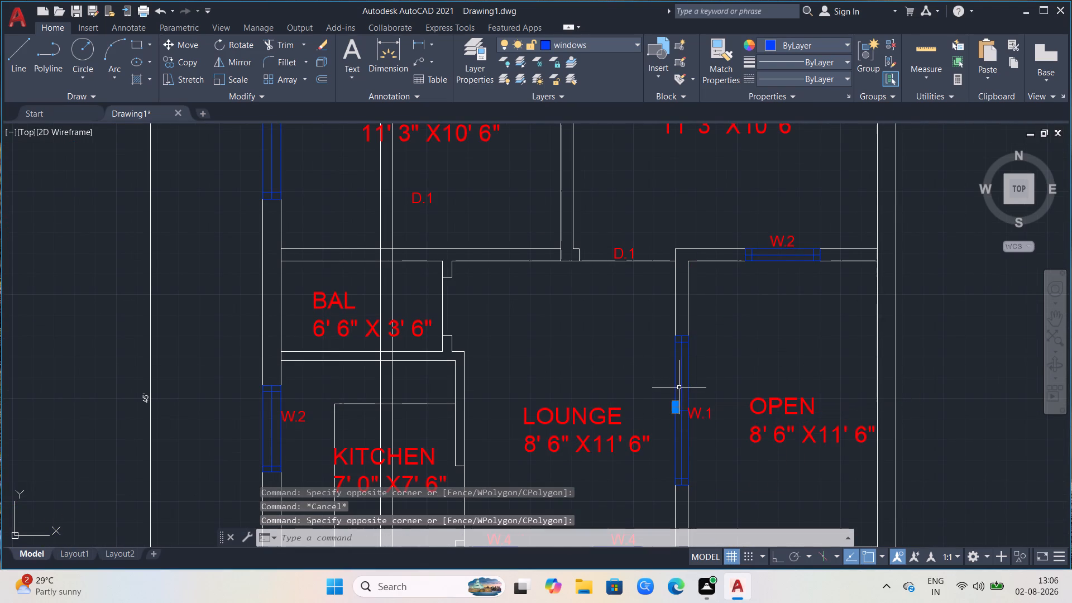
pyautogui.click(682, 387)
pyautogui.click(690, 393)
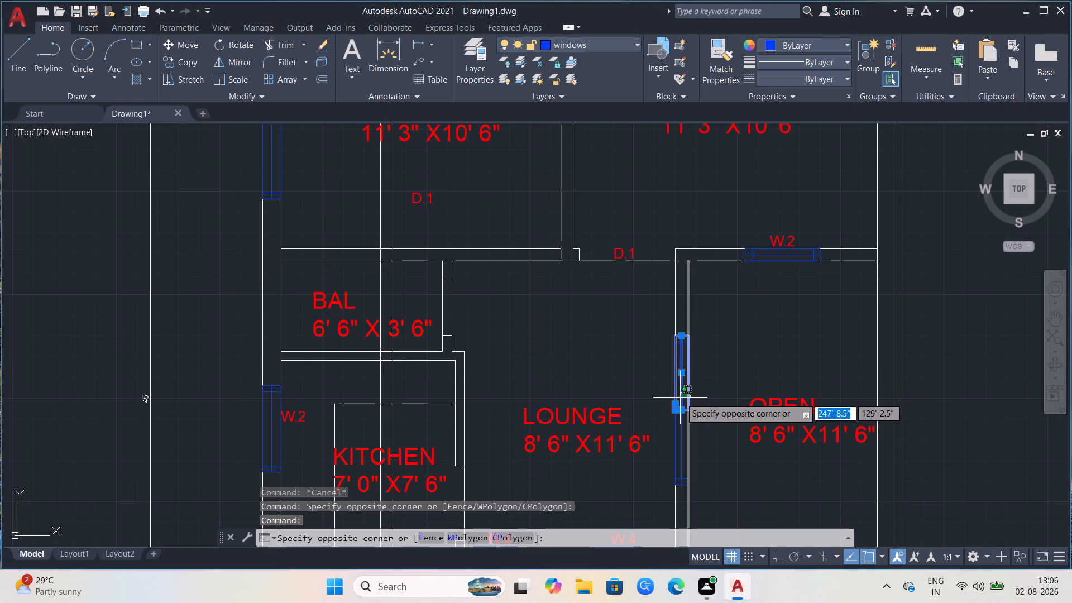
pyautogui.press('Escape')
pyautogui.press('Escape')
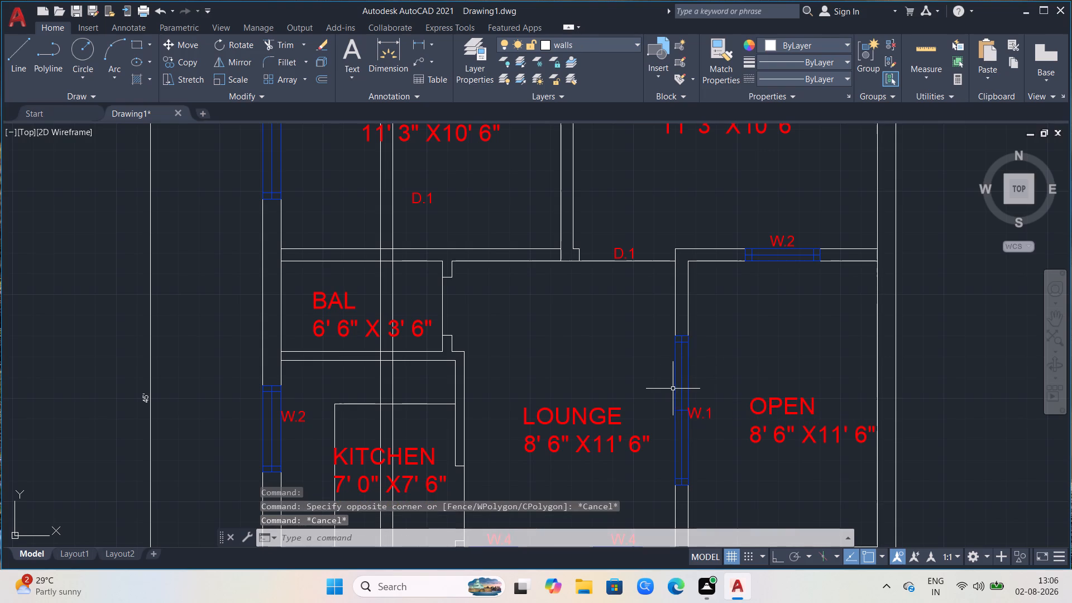
# Group all the lines and rectangles of the W.1 window between LOUNGE and OPEN in the duplicated plan.
pyautogui.click(685, 384)
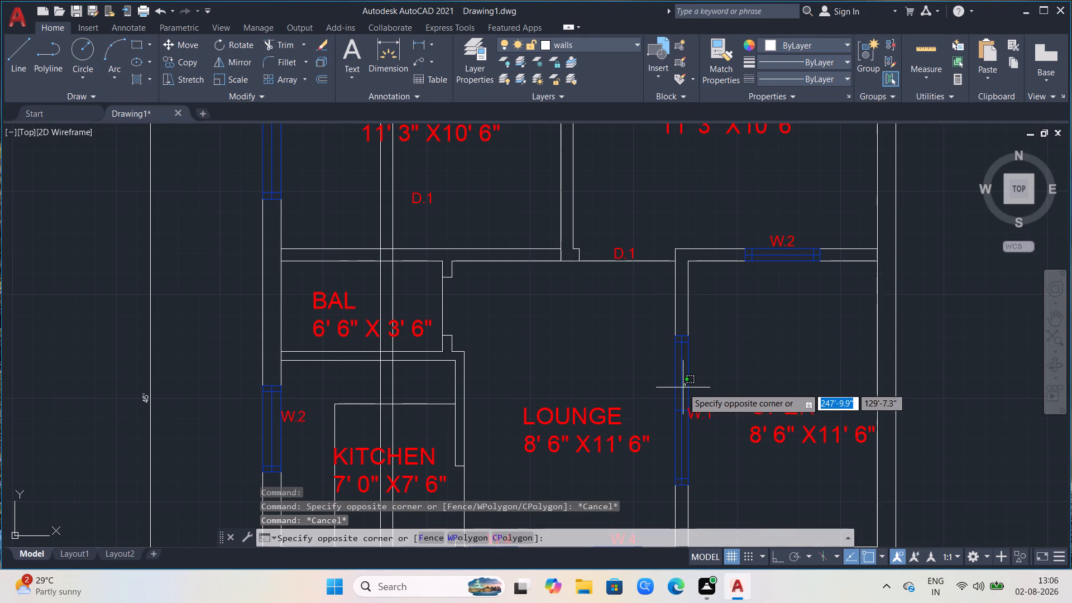
pyautogui.click(682, 391)
pyautogui.scroll(3, 686, 420)
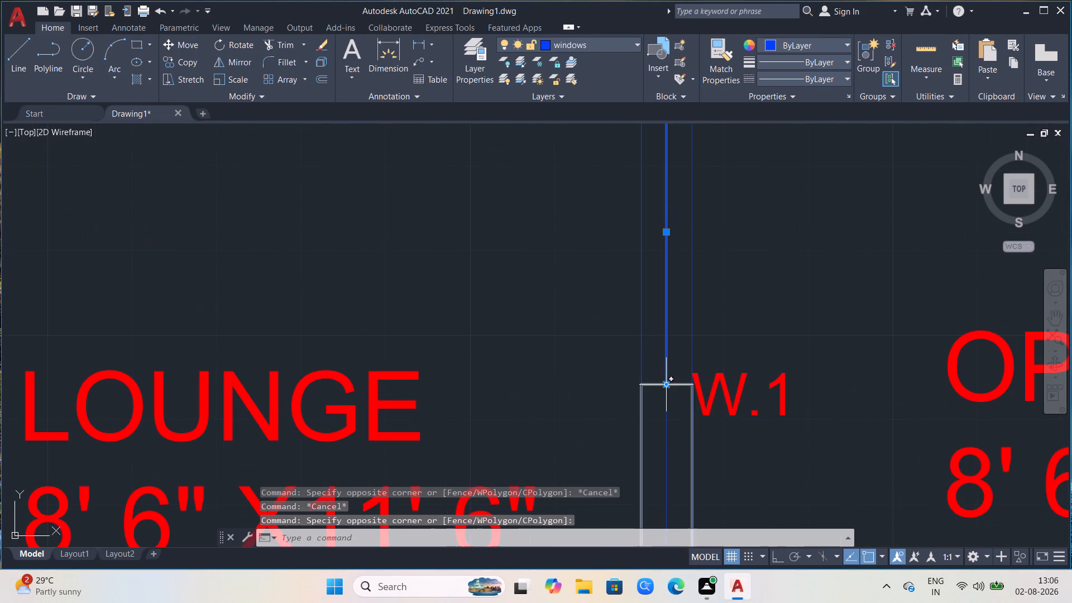
pyautogui.click(663, 384)
pyautogui.click(666, 410)
pyautogui.click(666, 398)
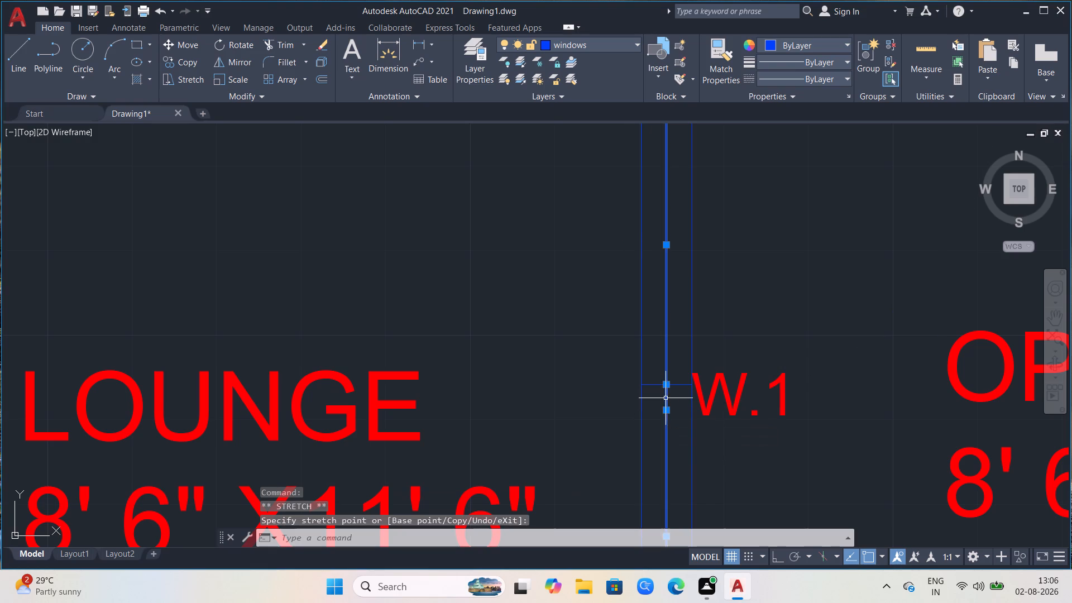
pyautogui.click(643, 408)
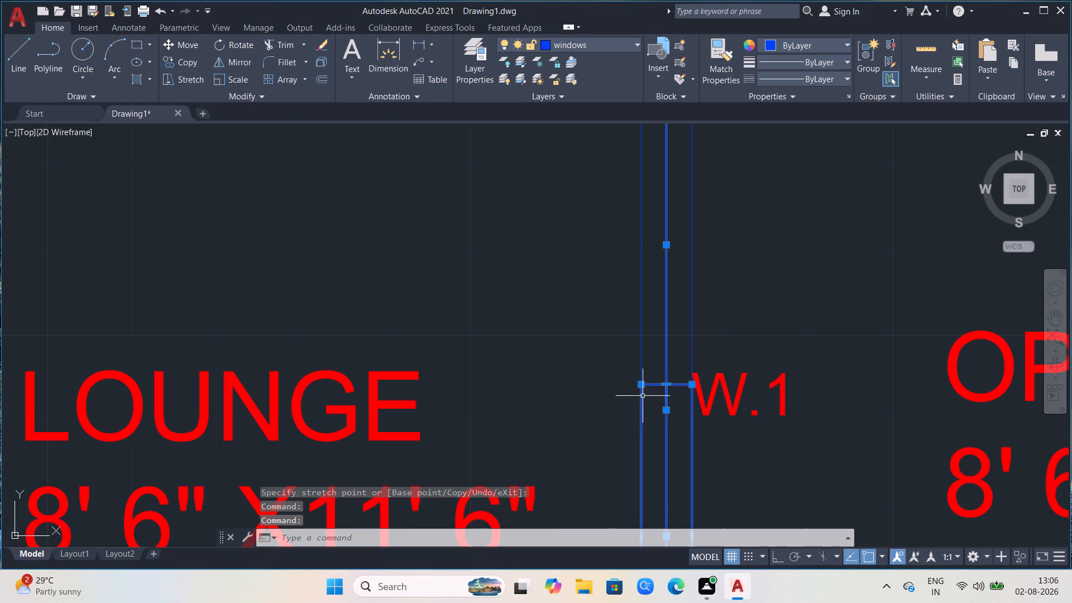
pyautogui.click(640, 370)
pyautogui.click(641, 333)
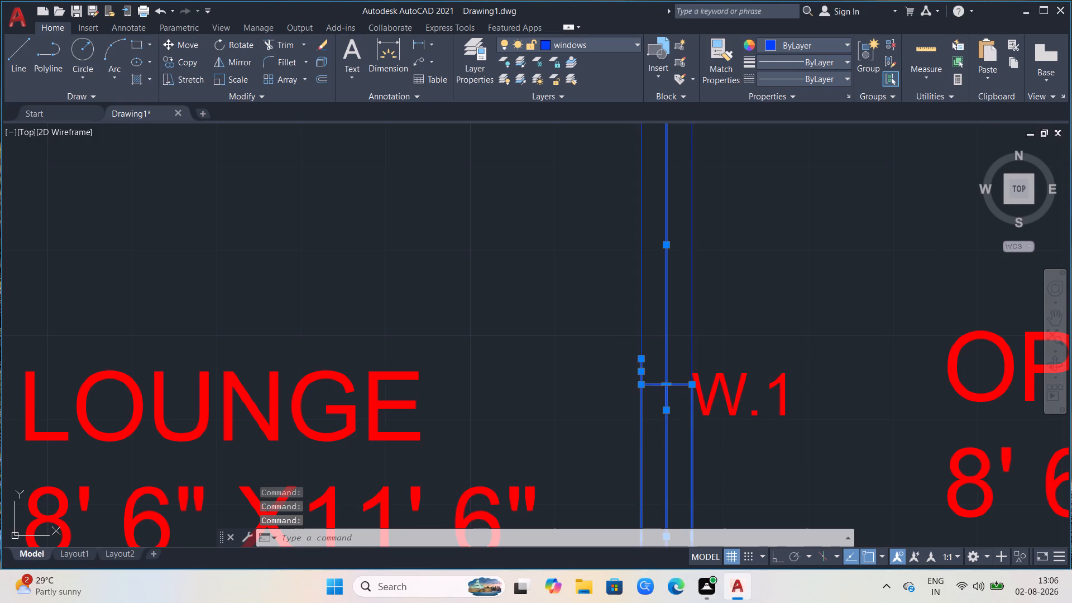
pyautogui.scroll(-3, 646, 438)
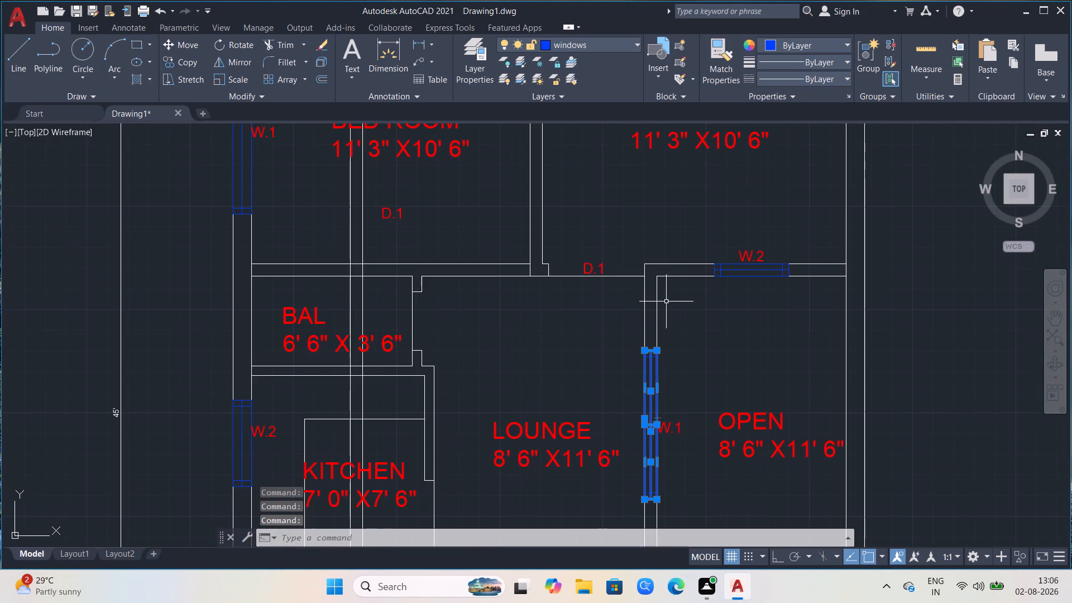
pyautogui.scroll(8, 652, 530)
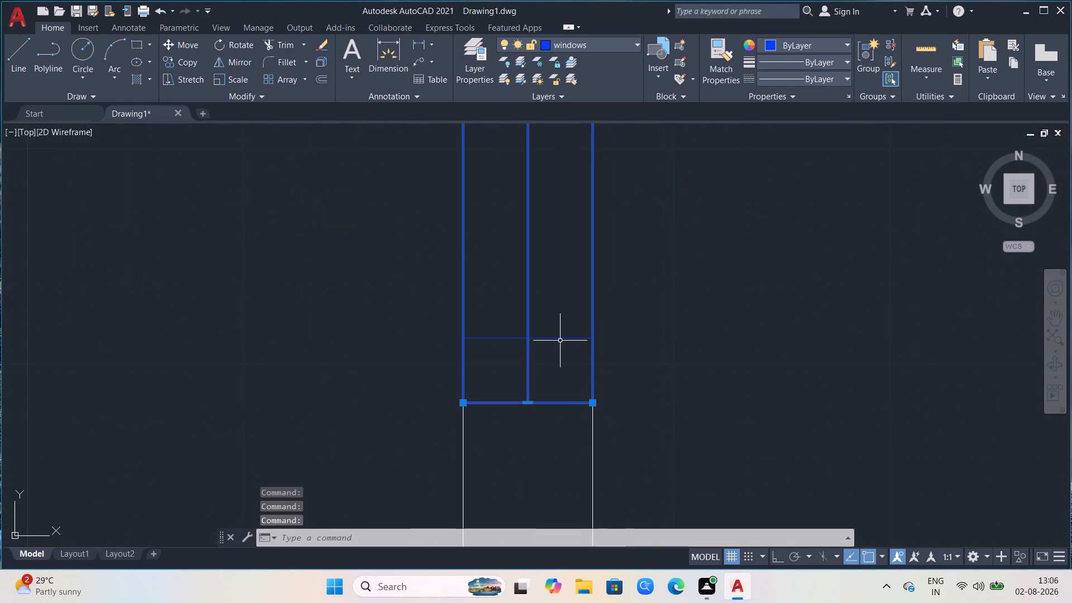
pyautogui.click(560, 337)
pyautogui.scroll(-3, 598, 418)
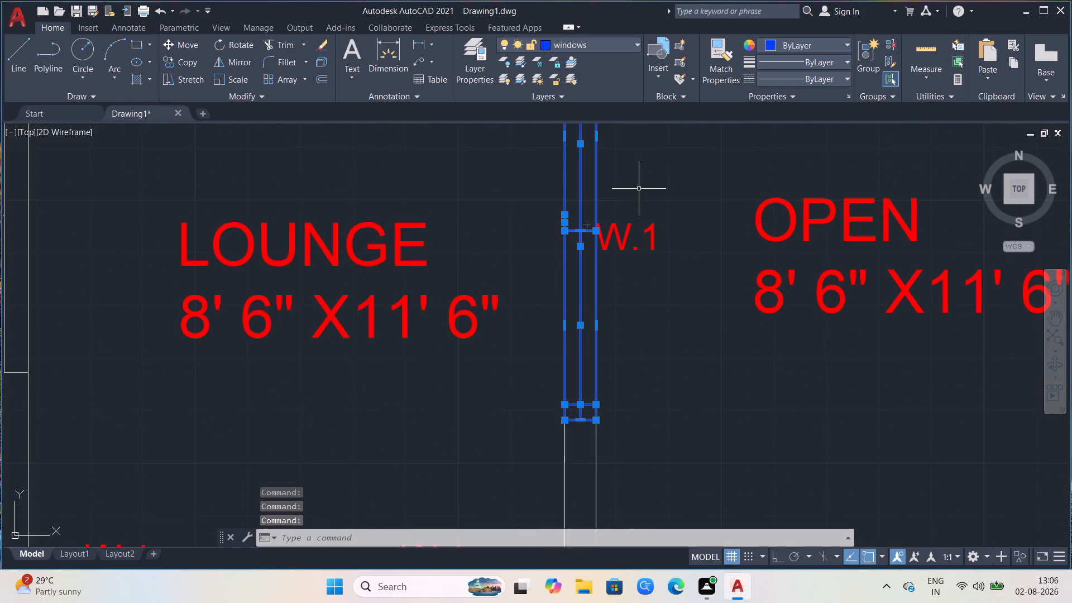
pyautogui.scroll(-2, 634, 256)
pyautogui.scroll(2, 610, 166)
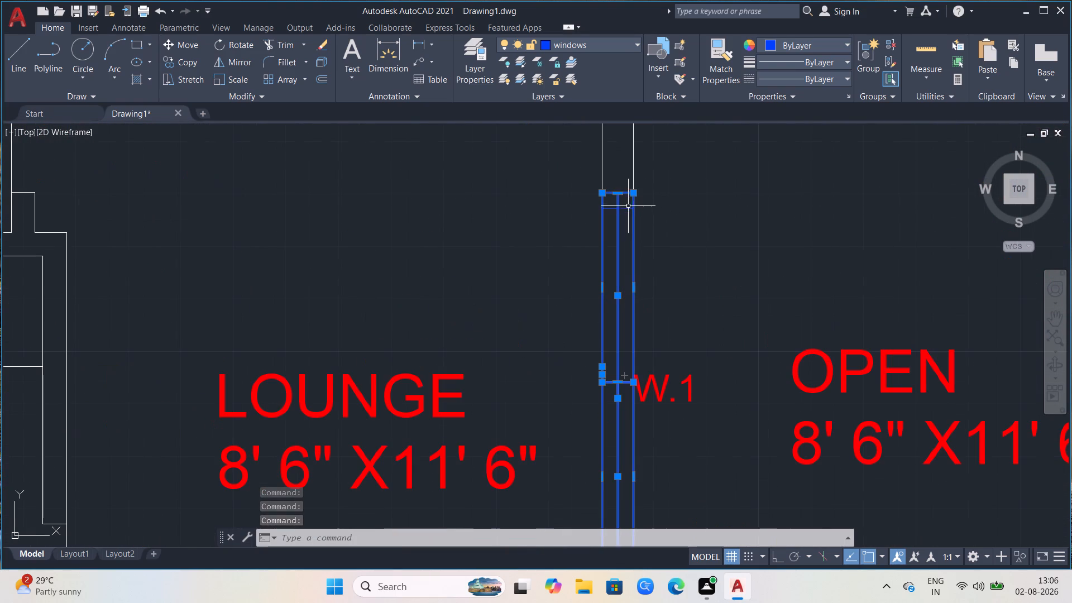
pyautogui.scroll(3, 627, 208)
pyautogui.click(627, 208)
pyautogui.scroll(-3, 624, 248)
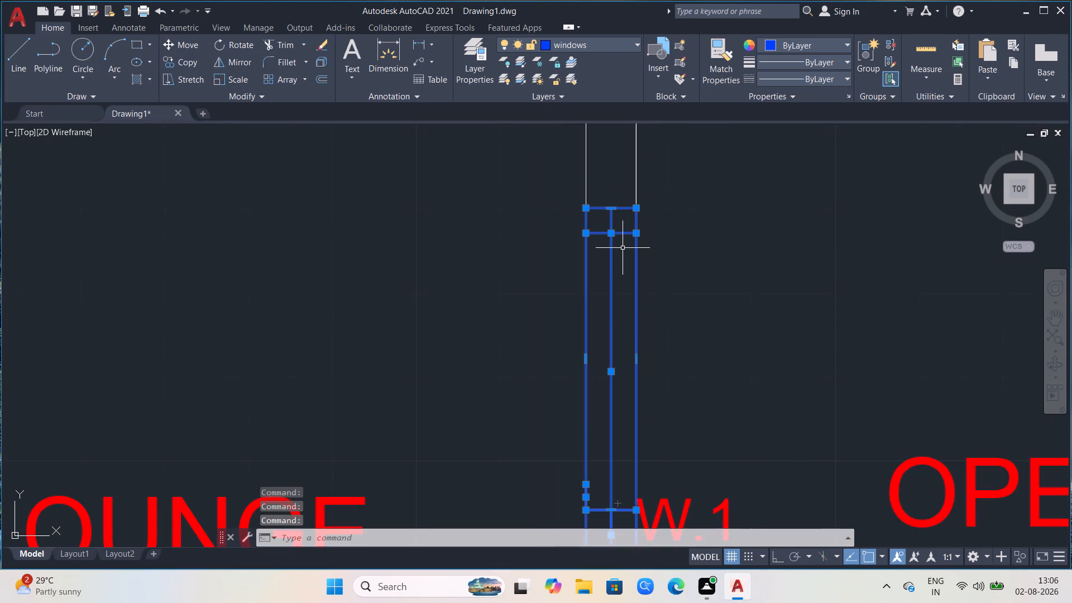
pyautogui.scroll(-2, 630, 327)
pyautogui.scroll(3, 650, 363)
pyautogui.scroll(-1, 517, 375)
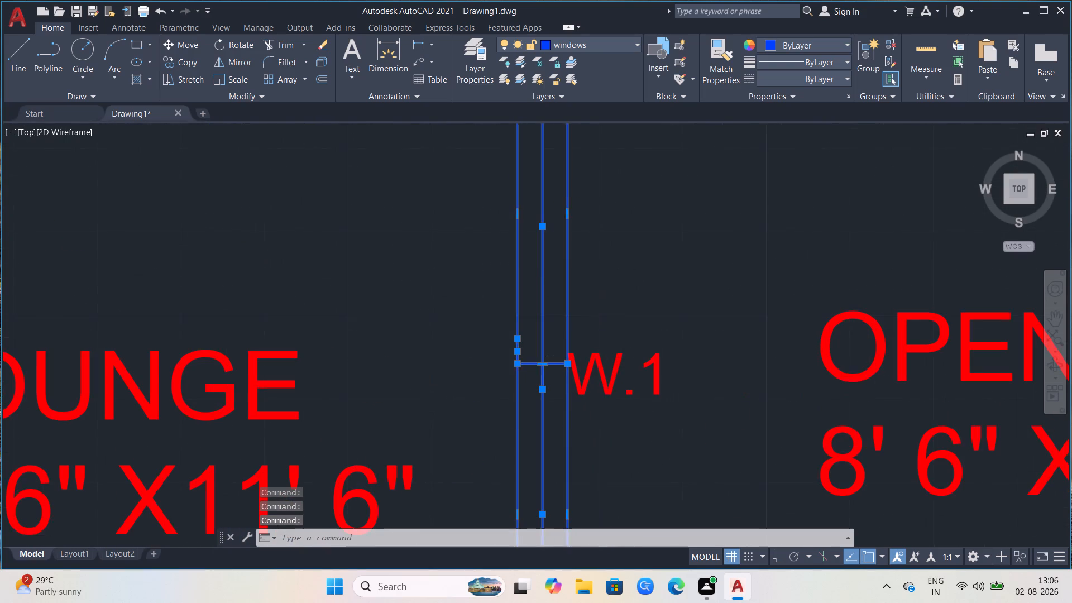
pyautogui.scroll(-1, 517, 375)
pyautogui.press('g')
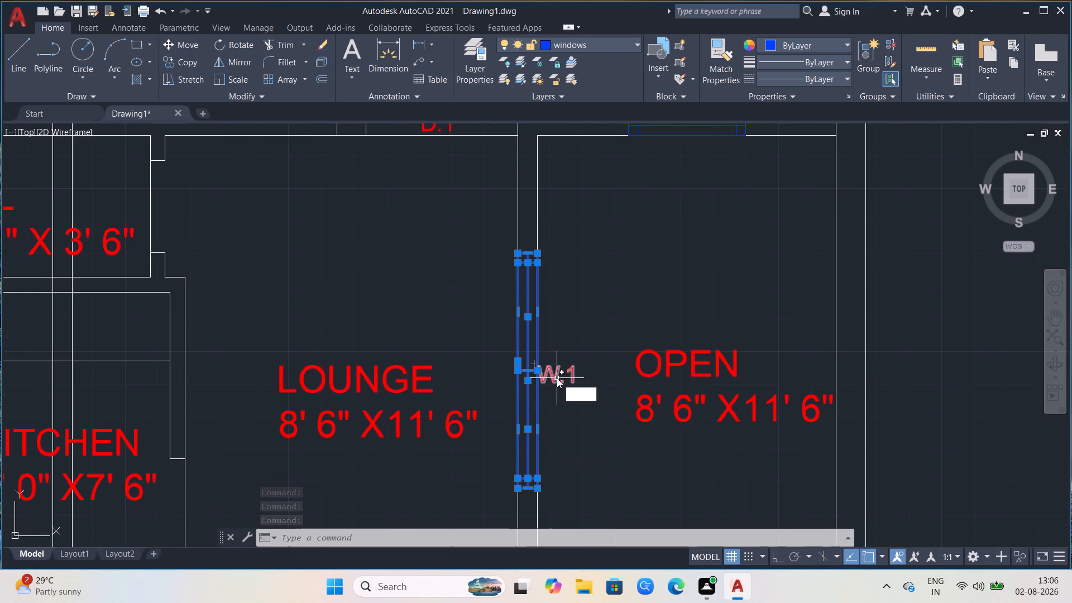
pyautogui.click(611, 411)
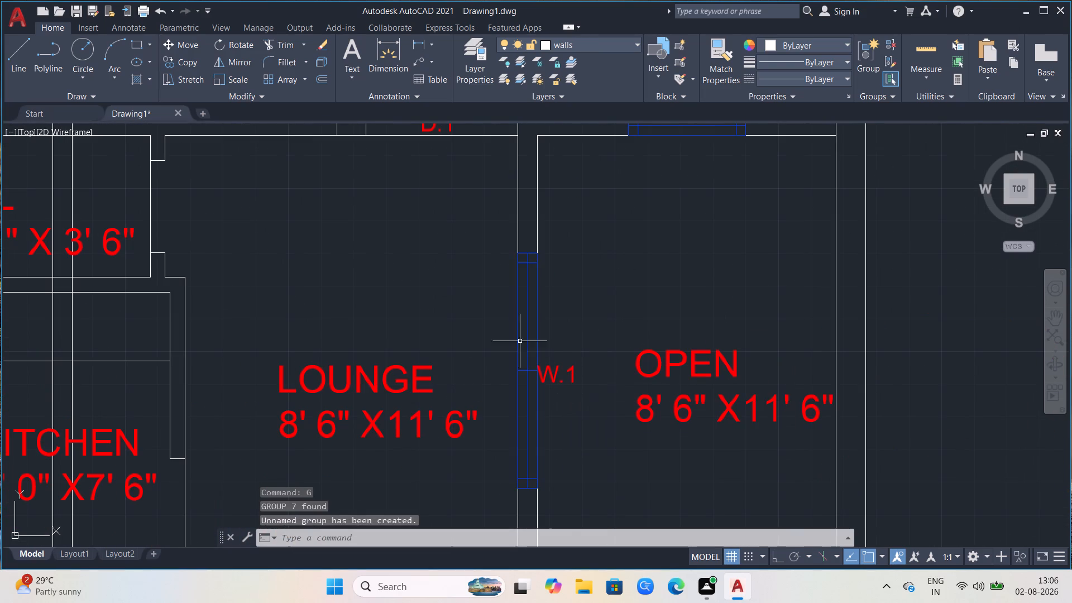
# Copy the grouped W.1 window from its lower OPEN-side corner to the outer partition-side corner of the 6' opening in the open lane wall.
pyautogui.click(534, 328)
pyautogui.click(524, 336)
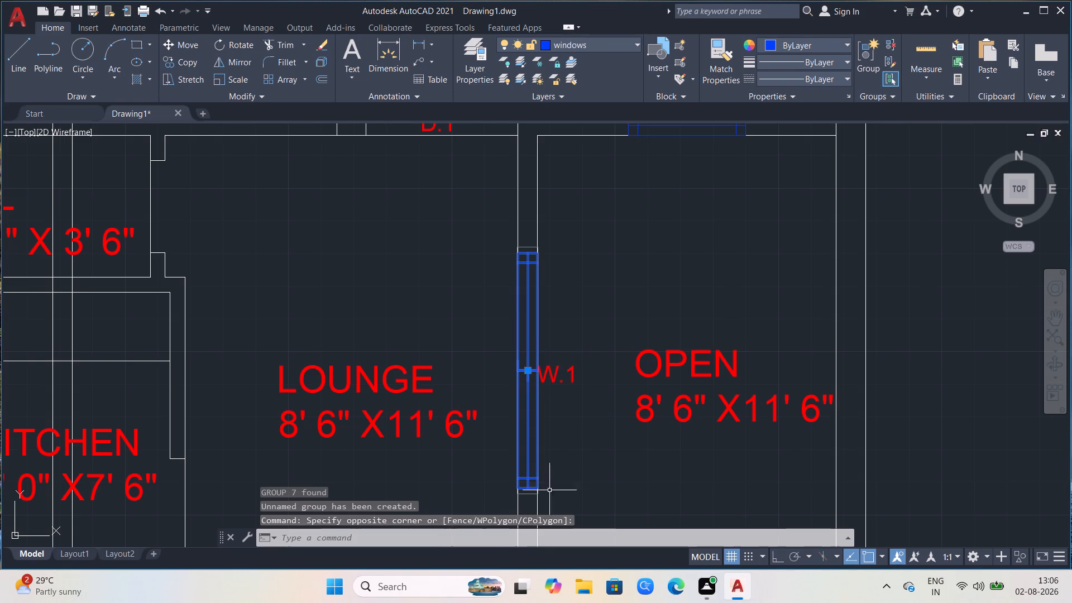
pyautogui.write('CO')
pyautogui.press('Return')
pyautogui.click(543, 489)
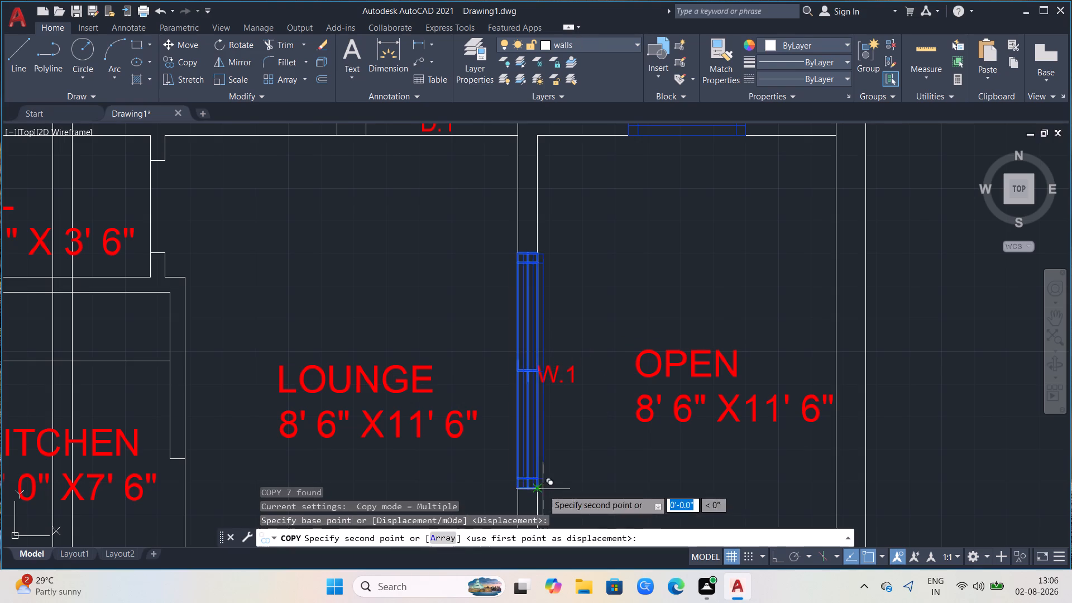
pyautogui.scroll(-4, 621, 295)
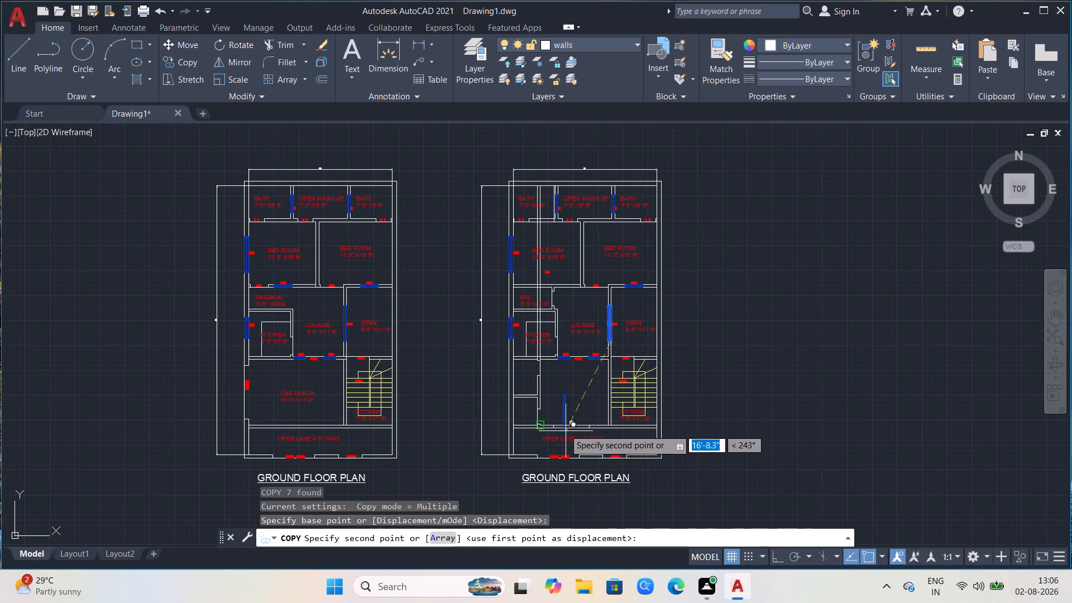
pyautogui.scroll(2, 564, 423)
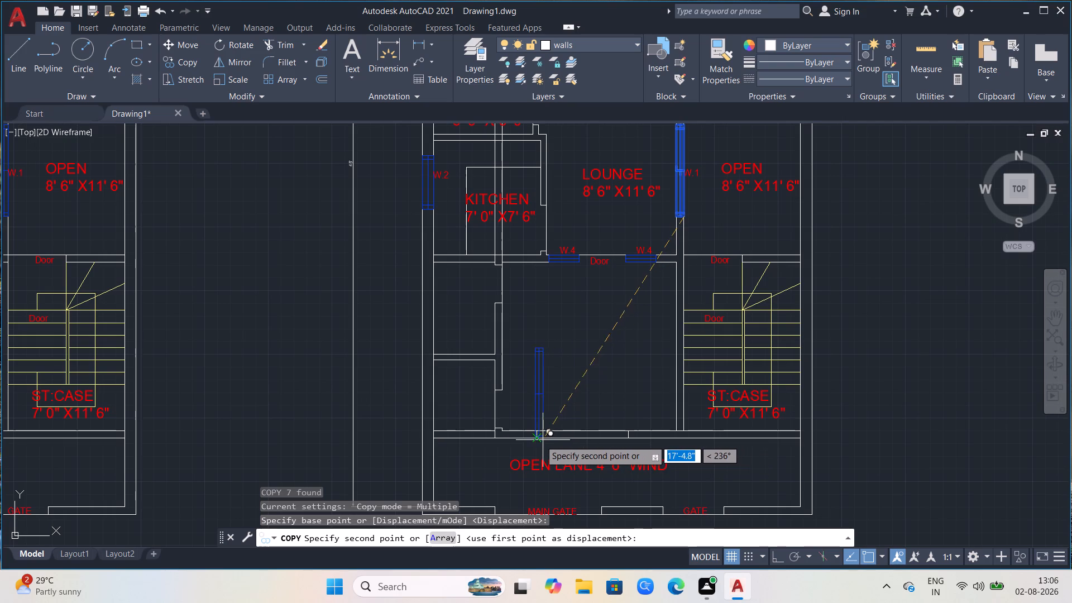
pyautogui.click(539, 440)
pyautogui.scroll(2, 621, 393)
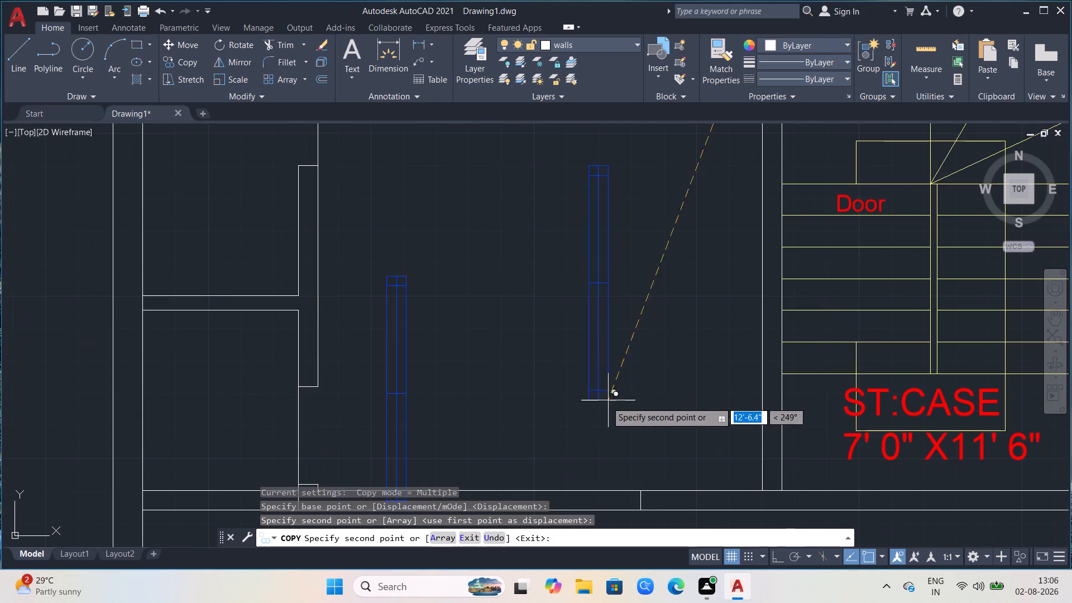
pyautogui.scroll(-1, 478, 329)
pyautogui.press('Escape')
# Rotate the copied W.1 window about its lower inner corner so it lies horizontally in the 6' opening of the open lane wall.
pyautogui.scroll(-1, 502, 377)
pyautogui.scroll(2, 494, 428)
pyautogui.scroll(1, 408, 434)
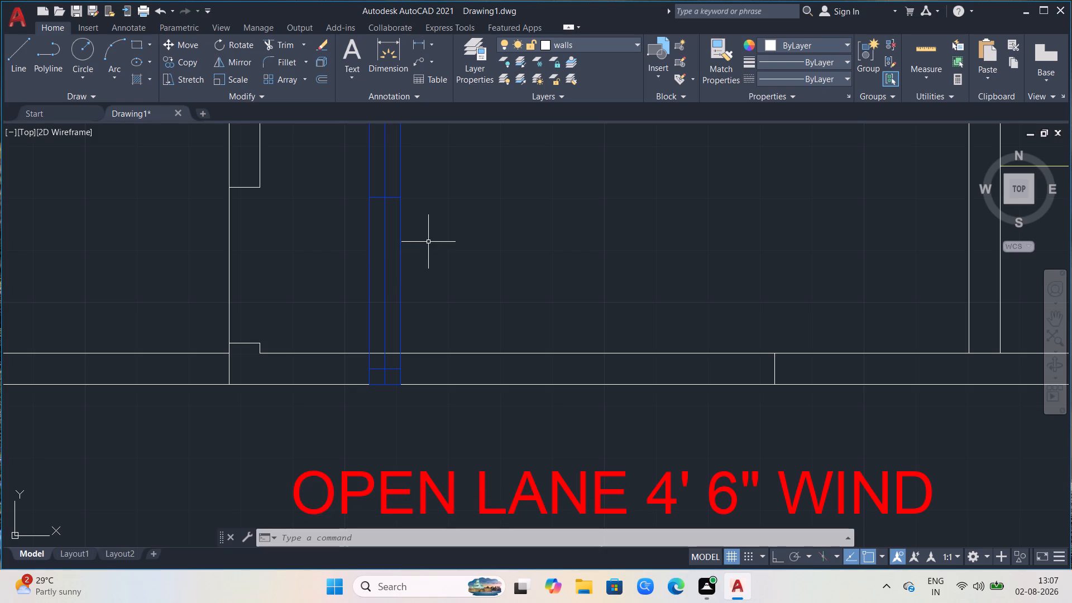
pyautogui.scroll(-2, 400, 310)
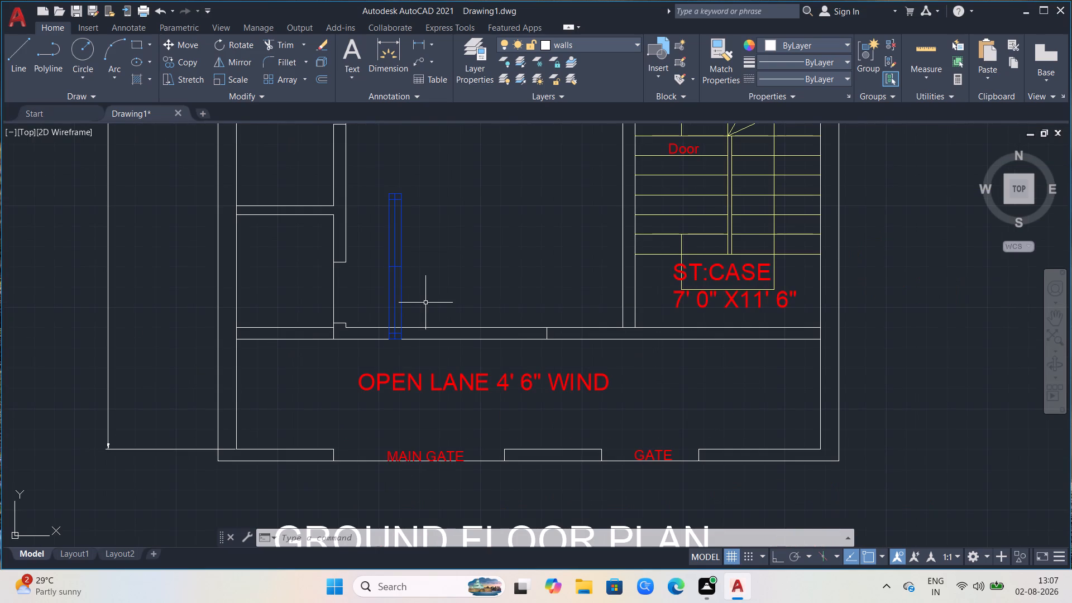
pyautogui.write('RO')
pyautogui.press('Return')
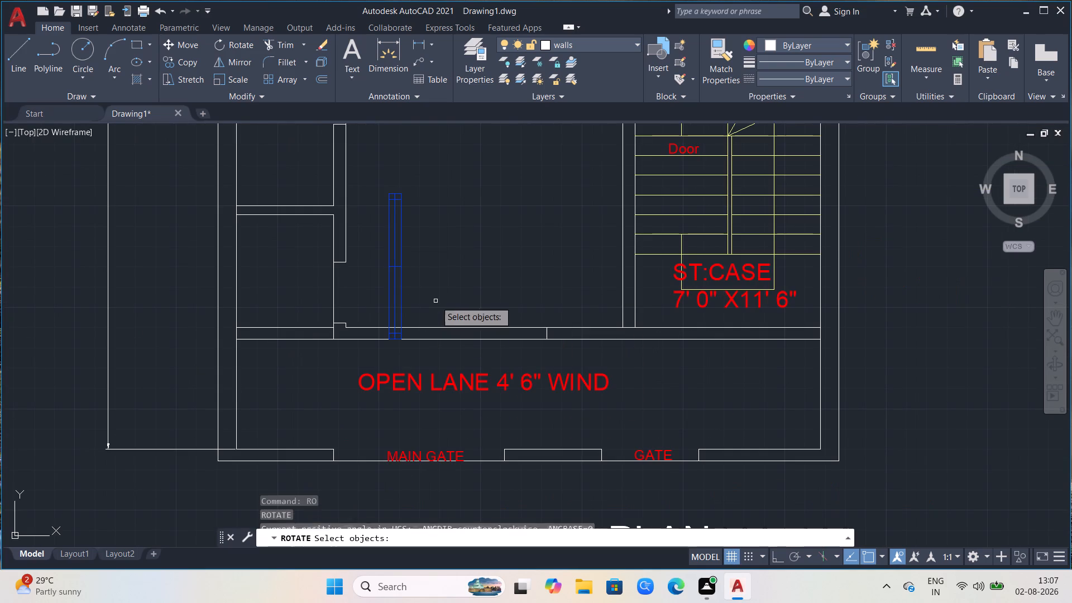
pyautogui.click(396, 249)
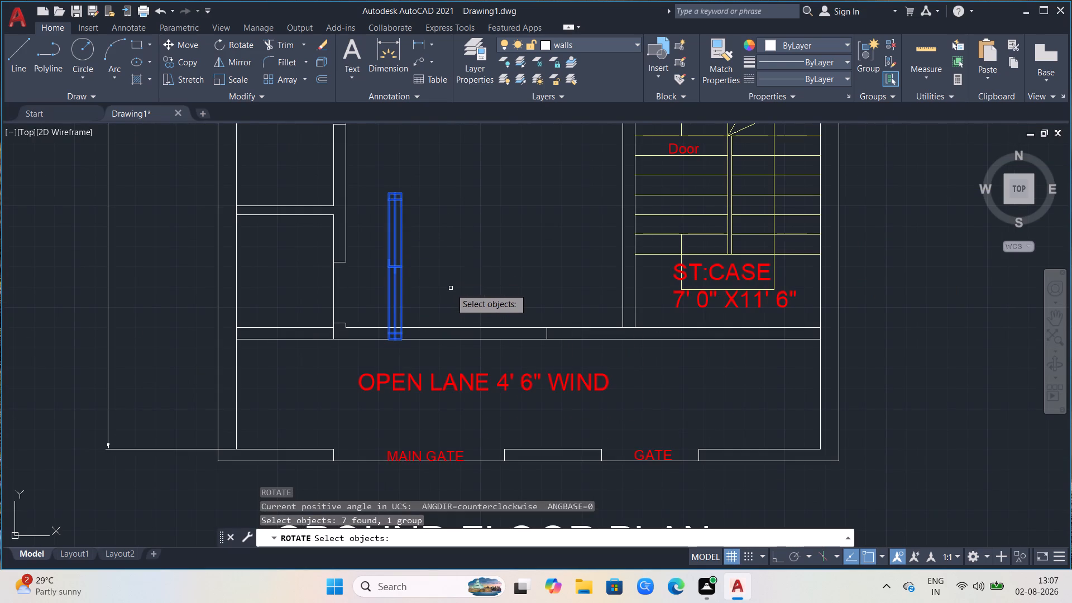
pyautogui.press('Return')
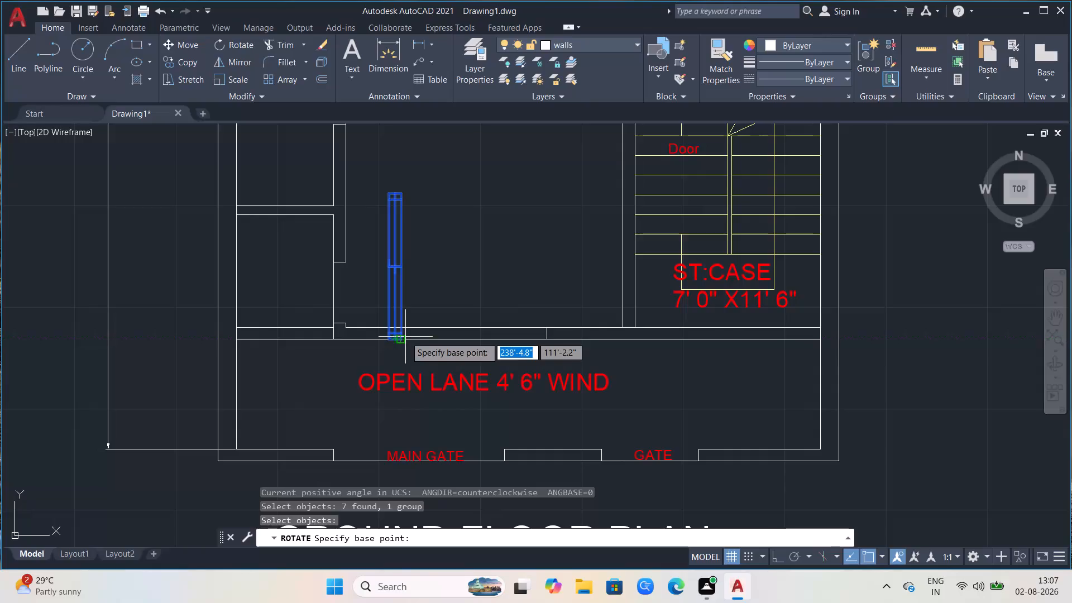
pyautogui.click(403, 338)
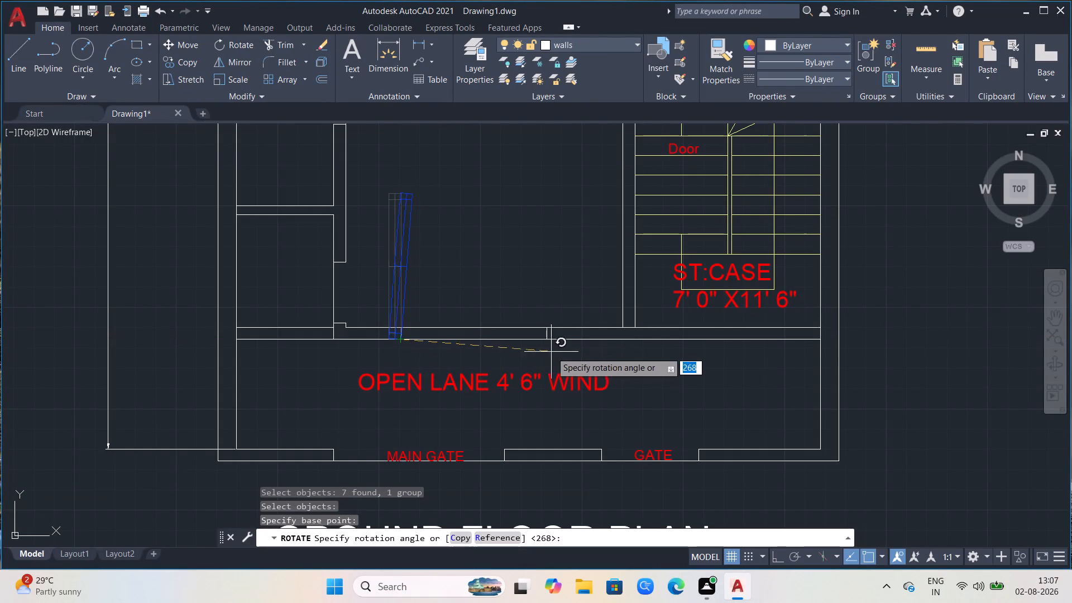
pyautogui.click(394, 452)
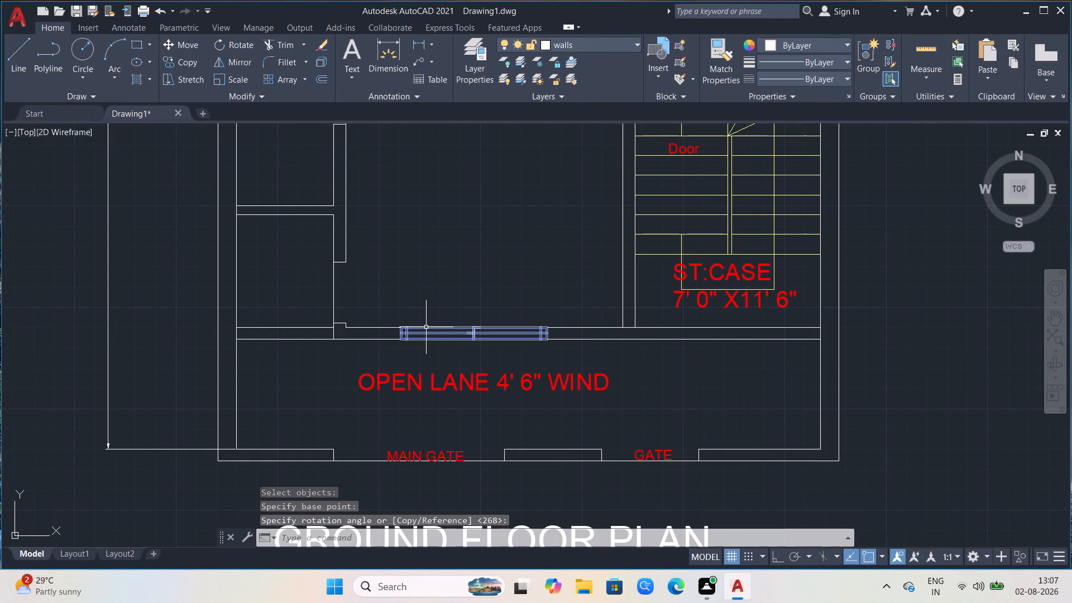
pyautogui.press('Escape')
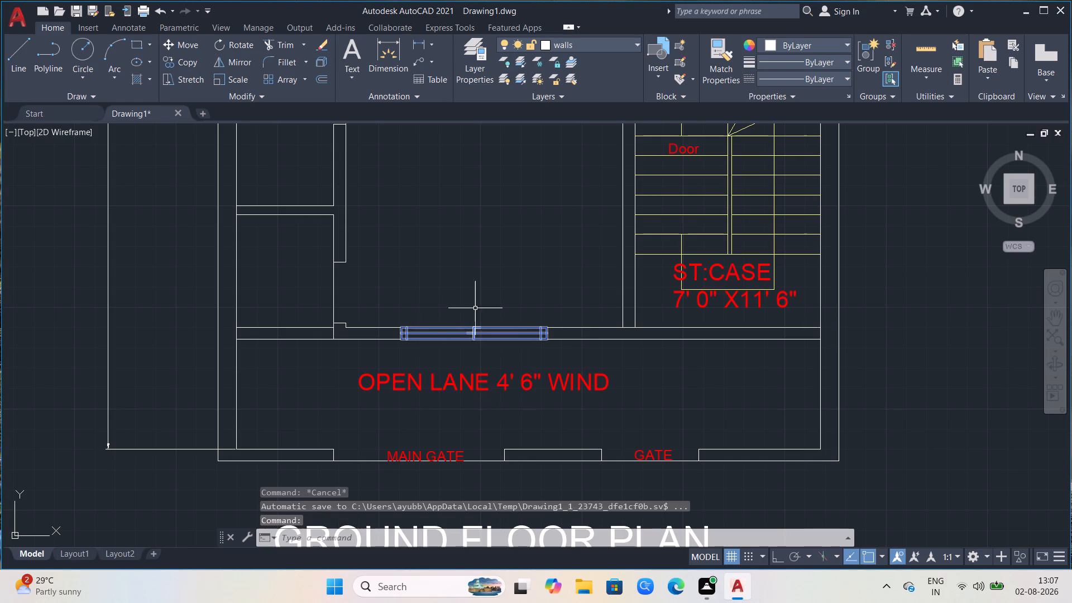
# Copy the rotated window horizontally about 10'-7" along the open lane wall to the stretch in front of ST:CASE.
pyautogui.click(418, 338)
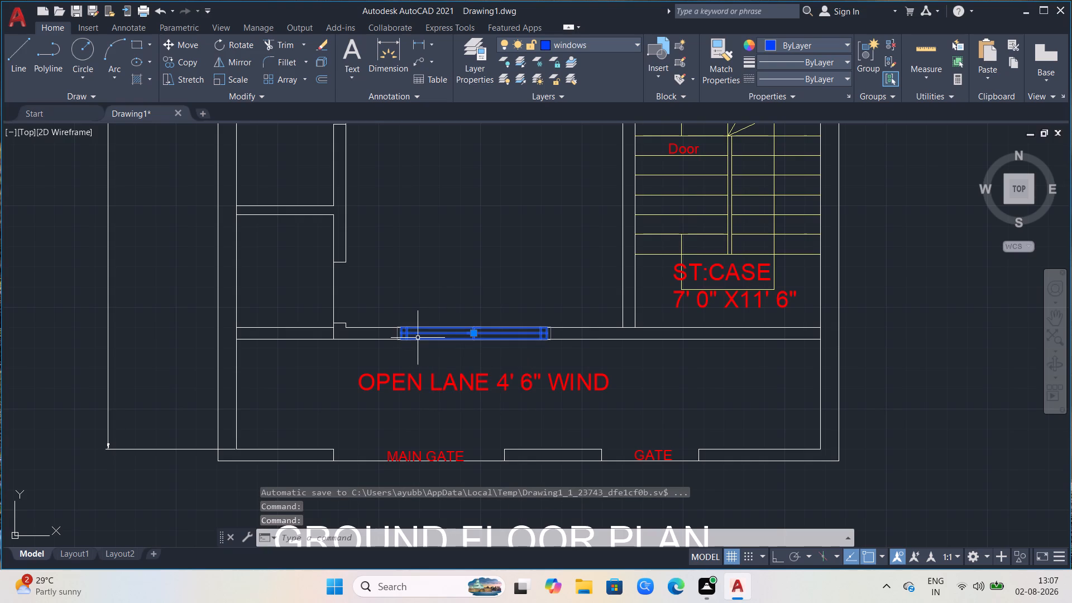
pyautogui.write('CO')
pyautogui.press('Return')
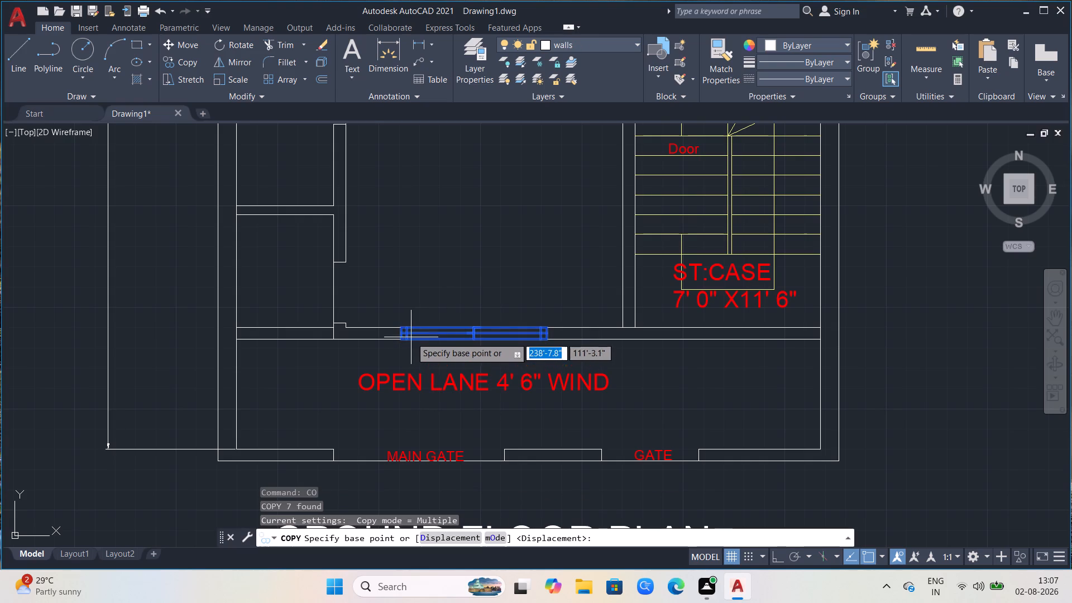
pyautogui.click(402, 341)
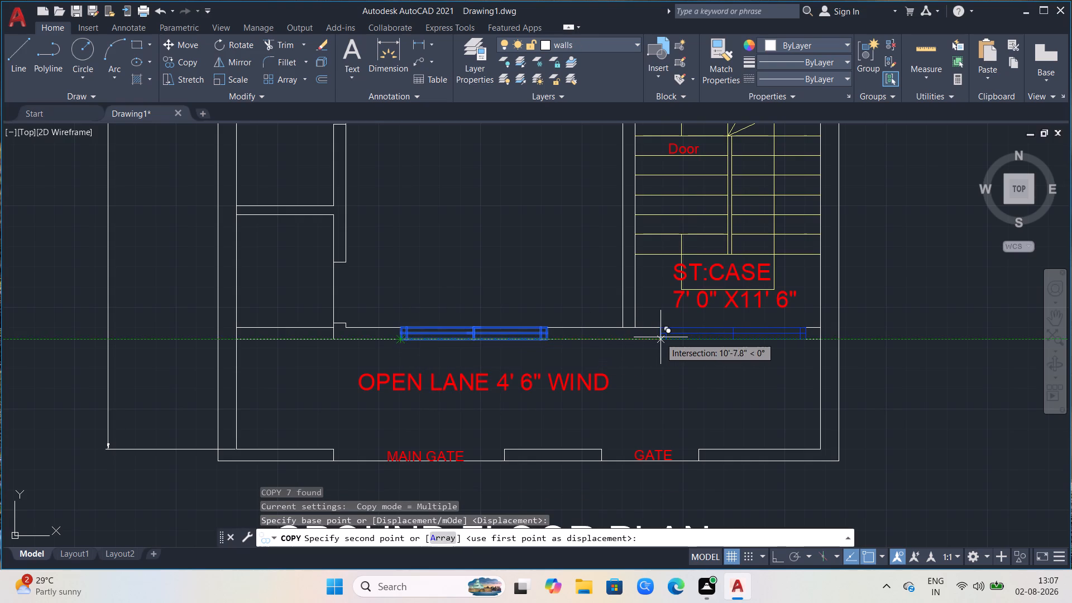
pyautogui.click(658, 338)
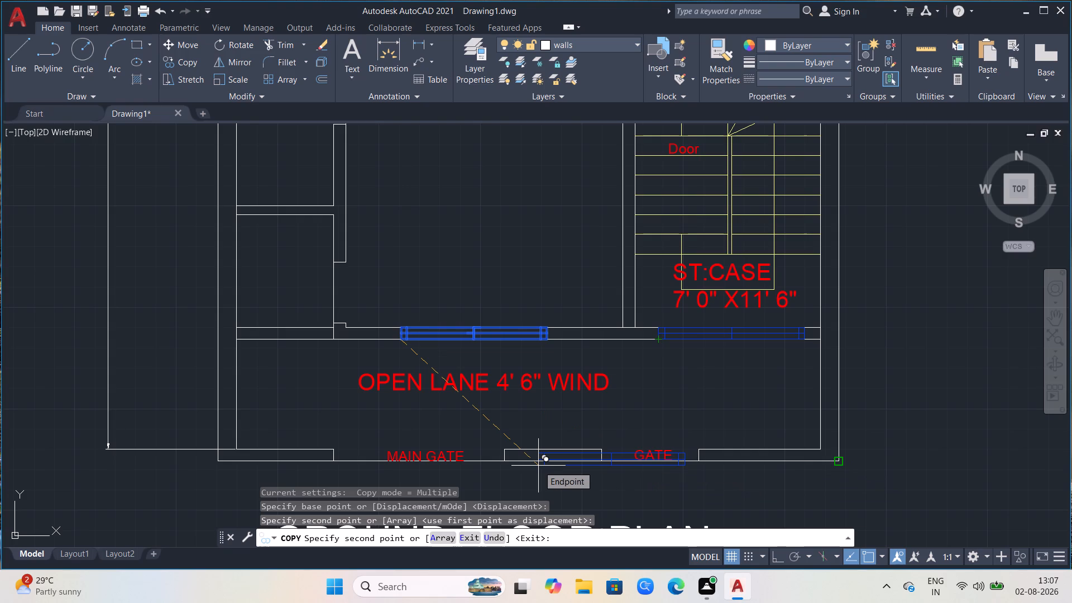
pyautogui.press('Escape')
pyautogui.press('Escape')
# Examine the two windows in the open lane wall against the surrounding rooms and staircase.
pyautogui.scroll(-2, 403, 361)
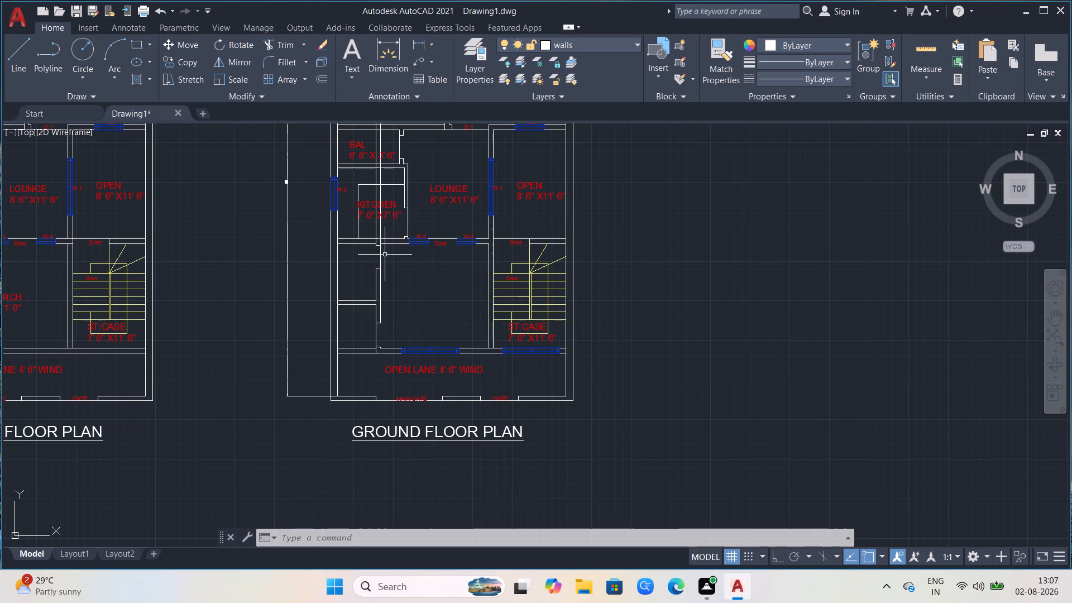
pyautogui.scroll(1, 508, 357)
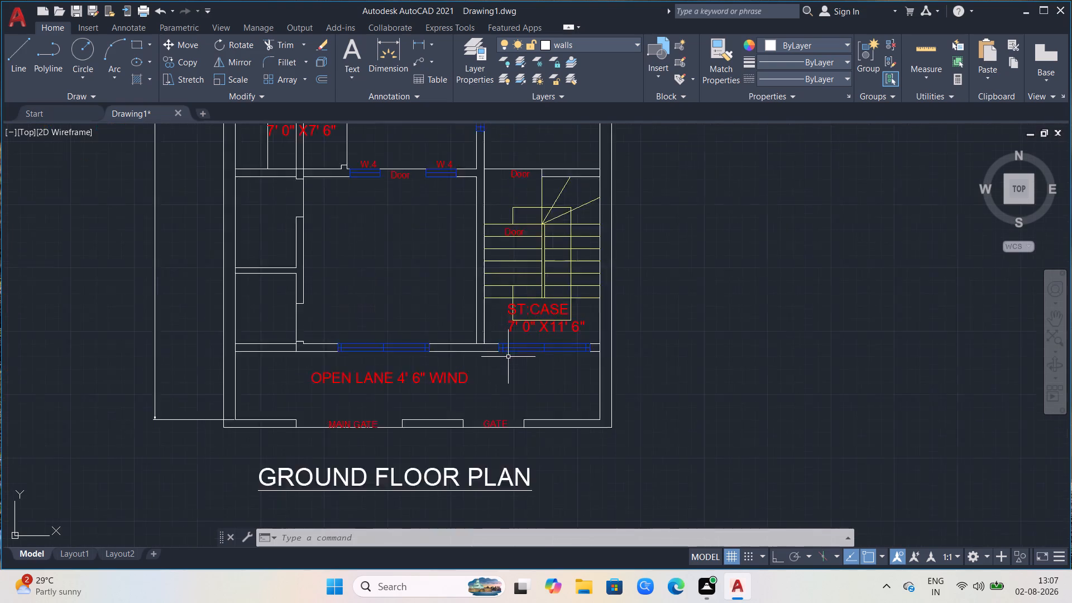
pyautogui.scroll(1, 508, 357)
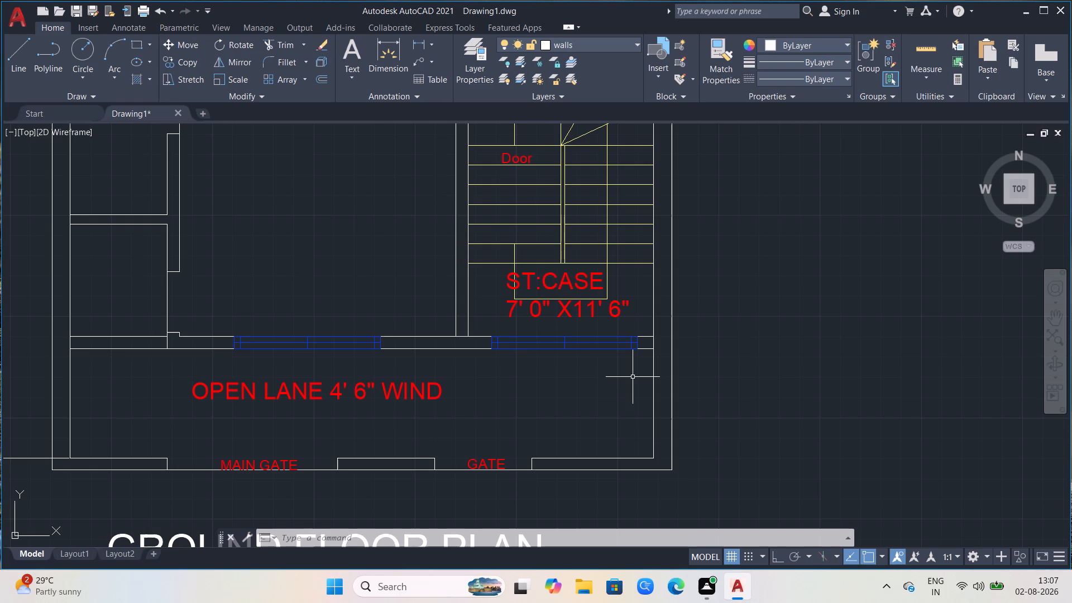
pyautogui.scroll(1, 605, 377)
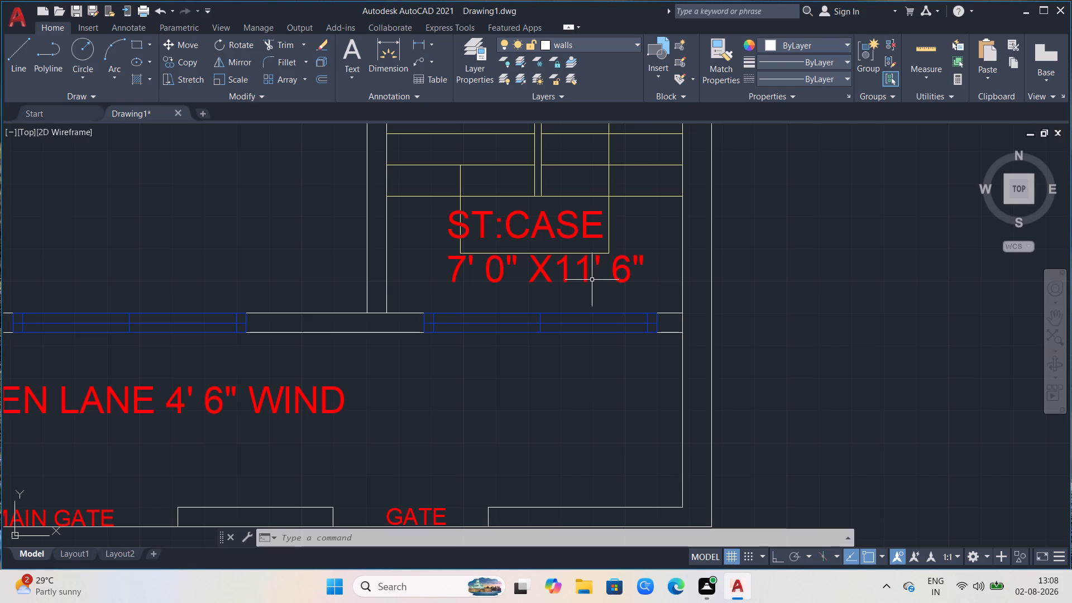
pyautogui.scroll(-2, 489, 346)
pyautogui.scroll(-1, 550, 347)
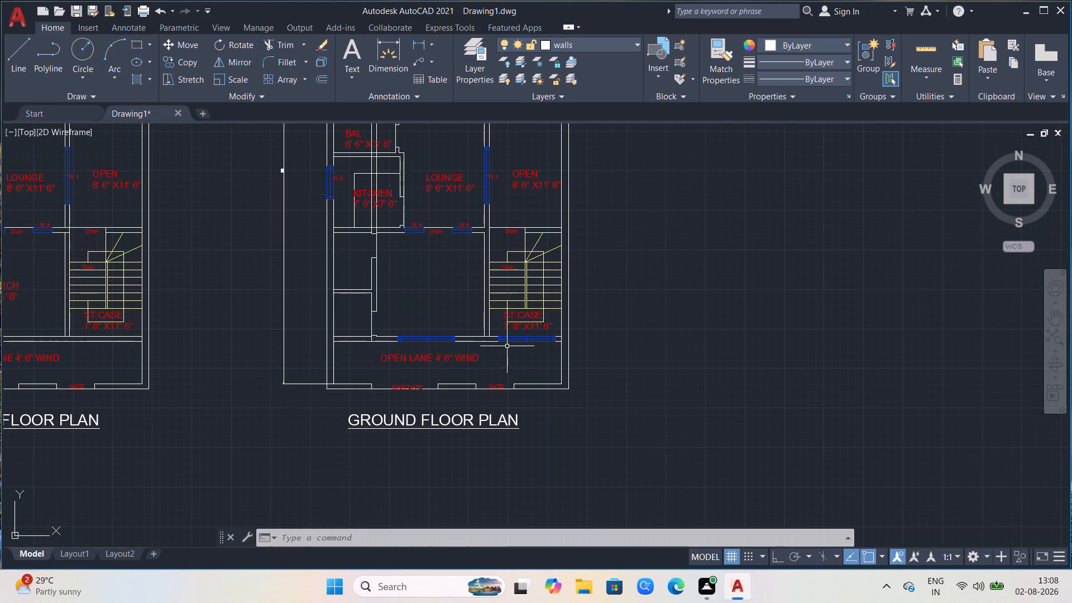
pyautogui.scroll(1, 494, 333)
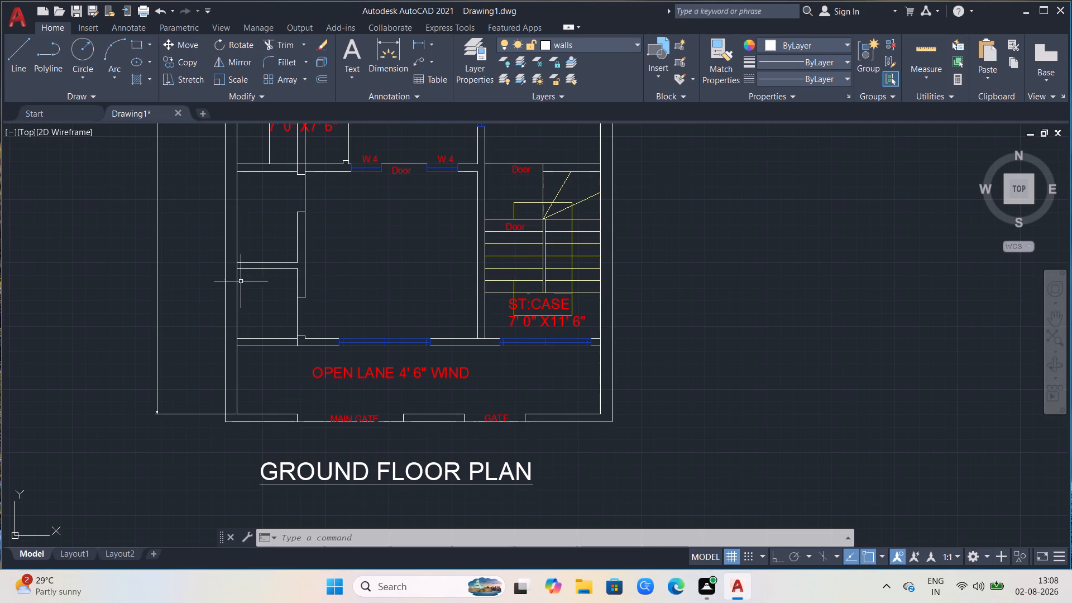
# Extend both lines of the open lane wall at each end to the outer faces of the side walls.
pyautogui.press('Escape')
pyautogui.write('EX')
pyautogui.press('Return')
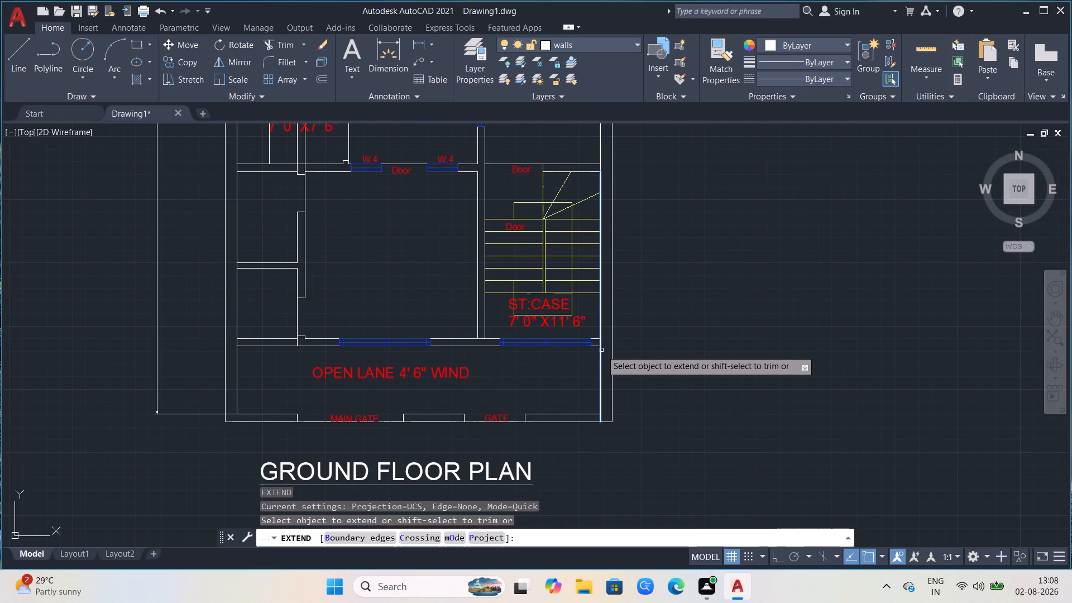
pyautogui.press('Escape')
pyautogui.press('e')
pyautogui.press('x')
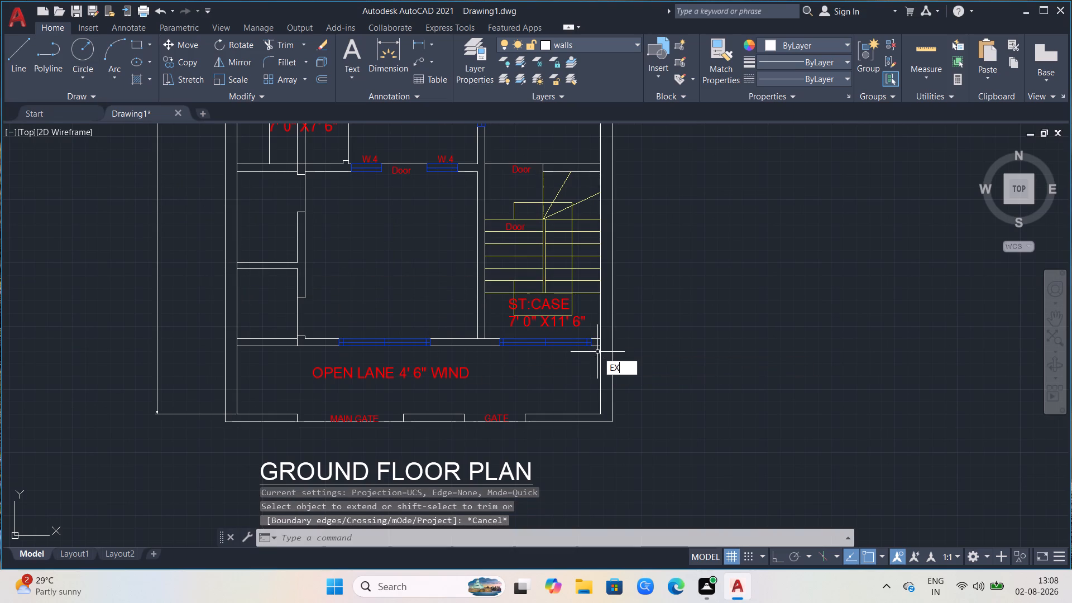
pyautogui.press('Return')
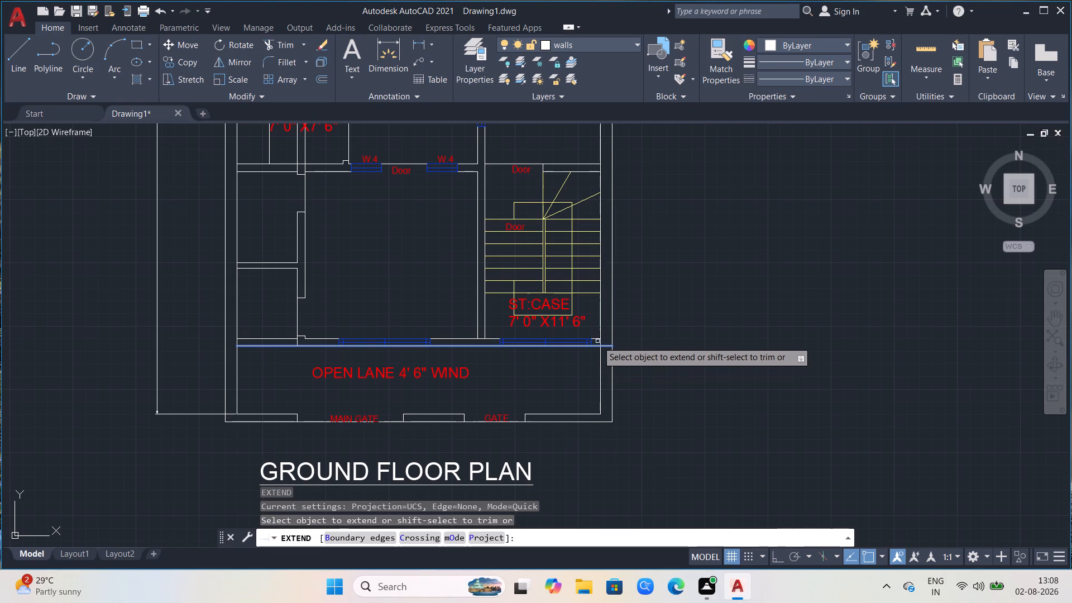
pyautogui.click(598, 341)
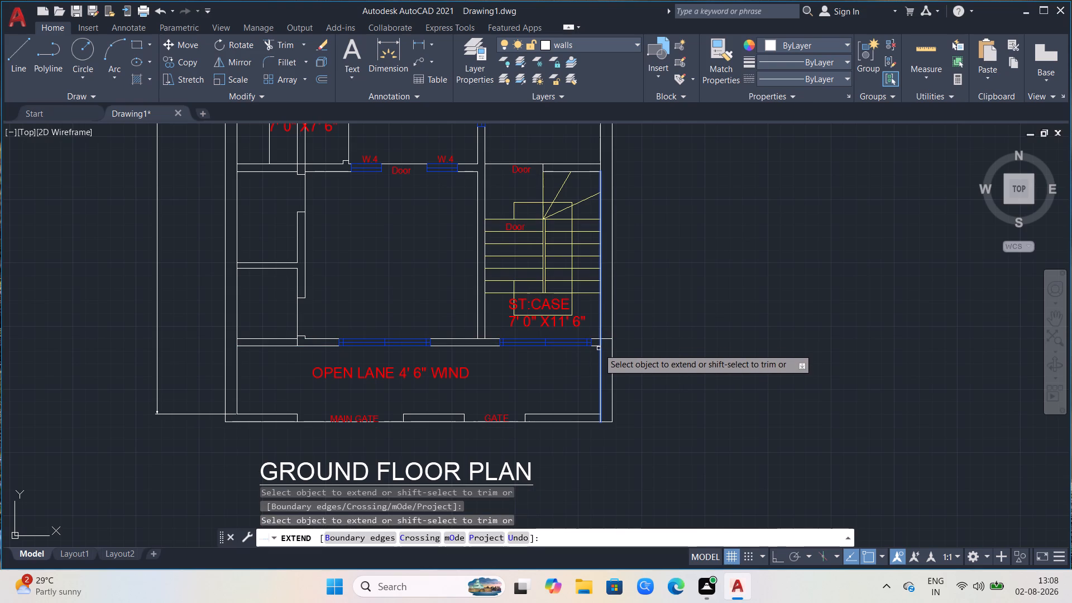
pyautogui.click(598, 347)
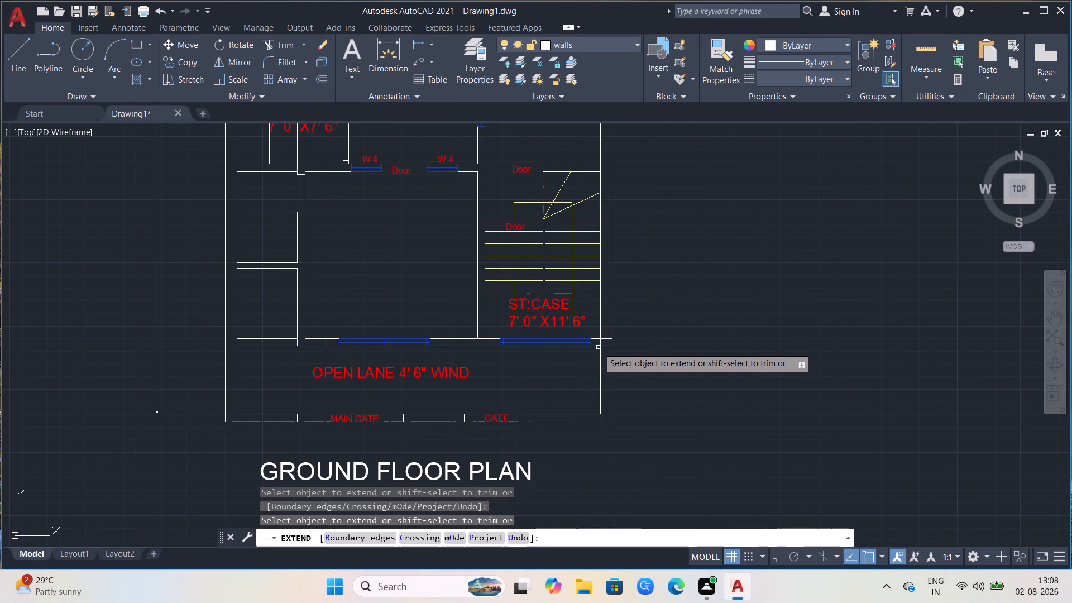
pyautogui.click(246, 348)
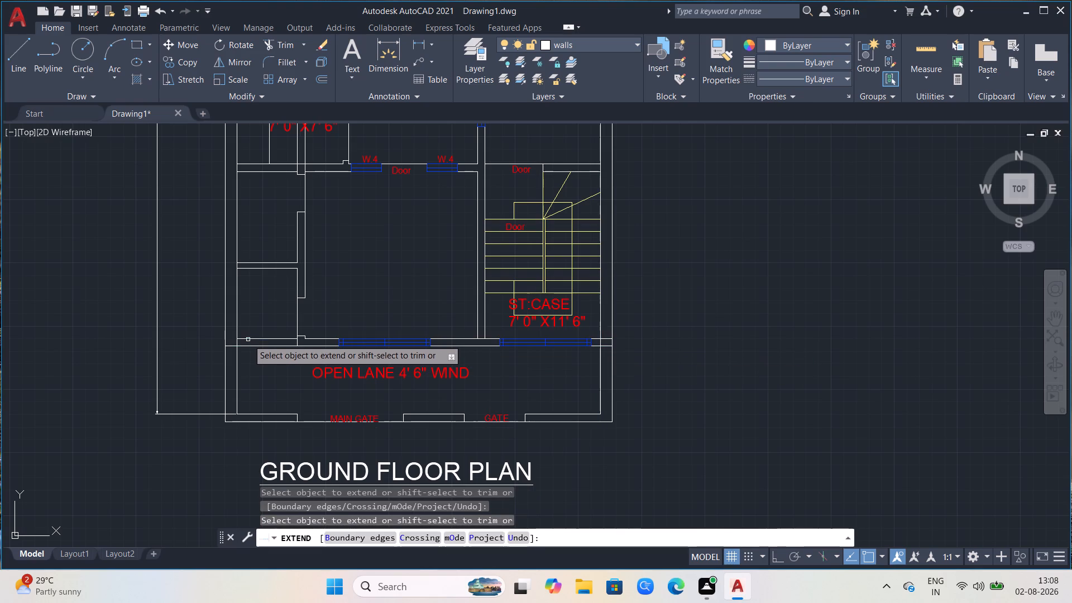
pyautogui.click(247, 339)
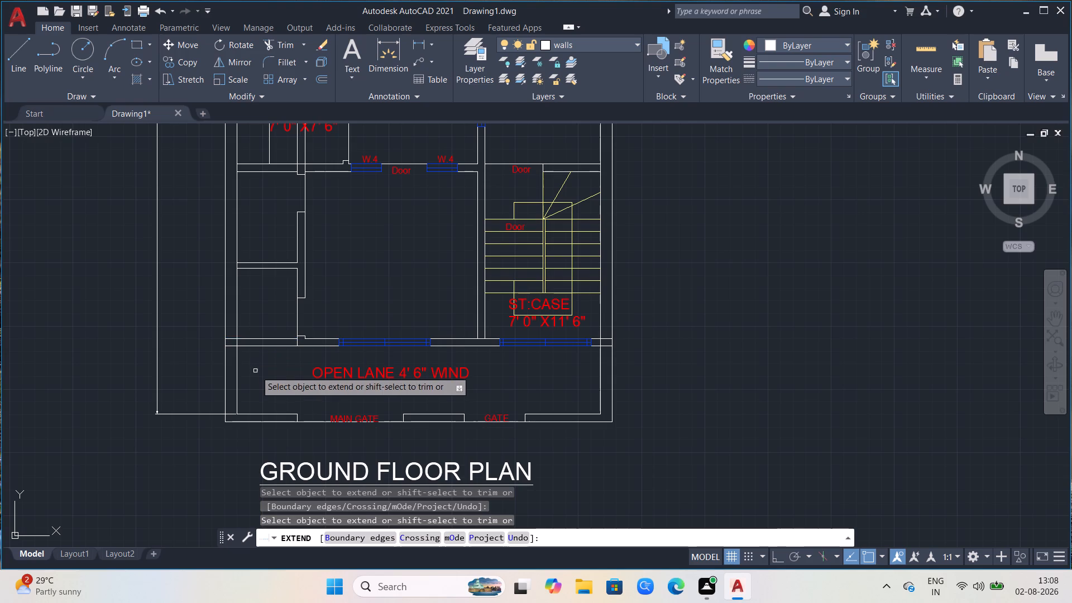
pyautogui.press('Escape')
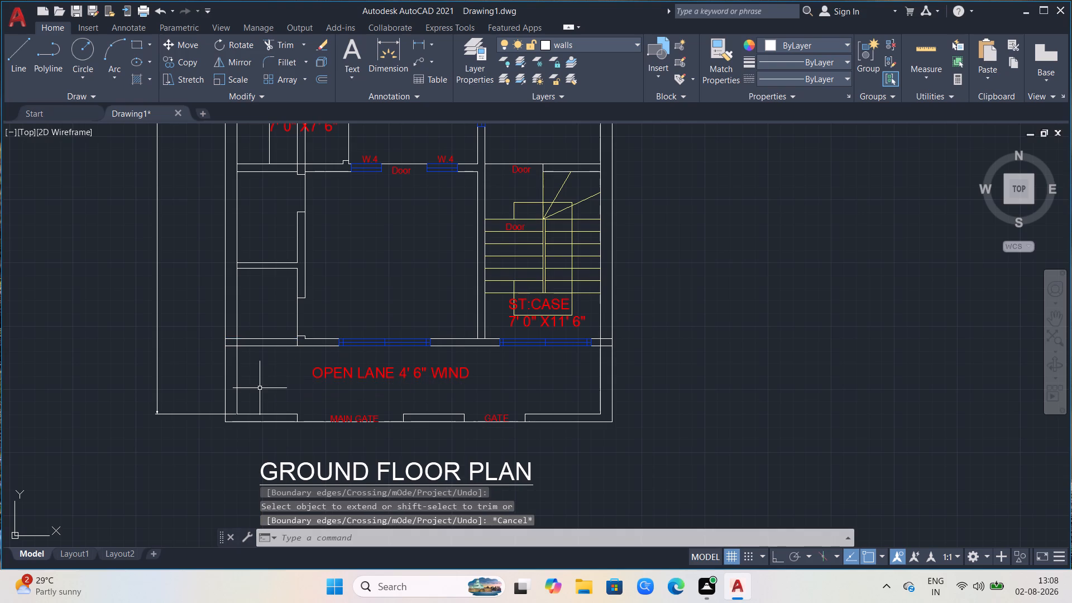
# Trim the side wall's inner line through and below the open lane wall opposite the staircase, plus the upper wall line's overrun there.
pyautogui.write('TR')
pyautogui.press('Return')
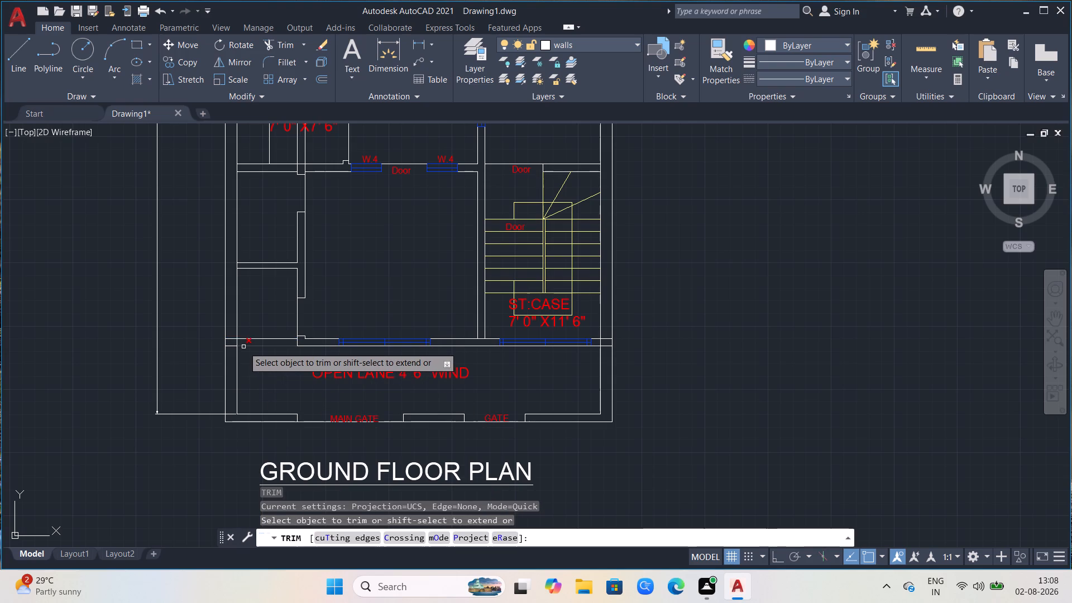
pyautogui.click(238, 343)
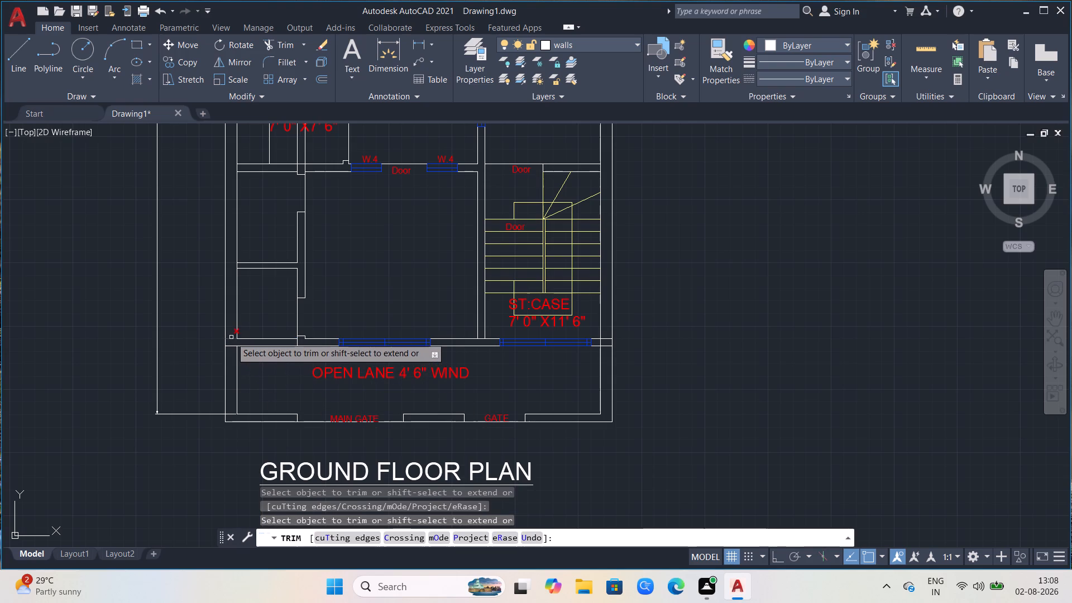
pyautogui.click(231, 337)
pyautogui.click(239, 356)
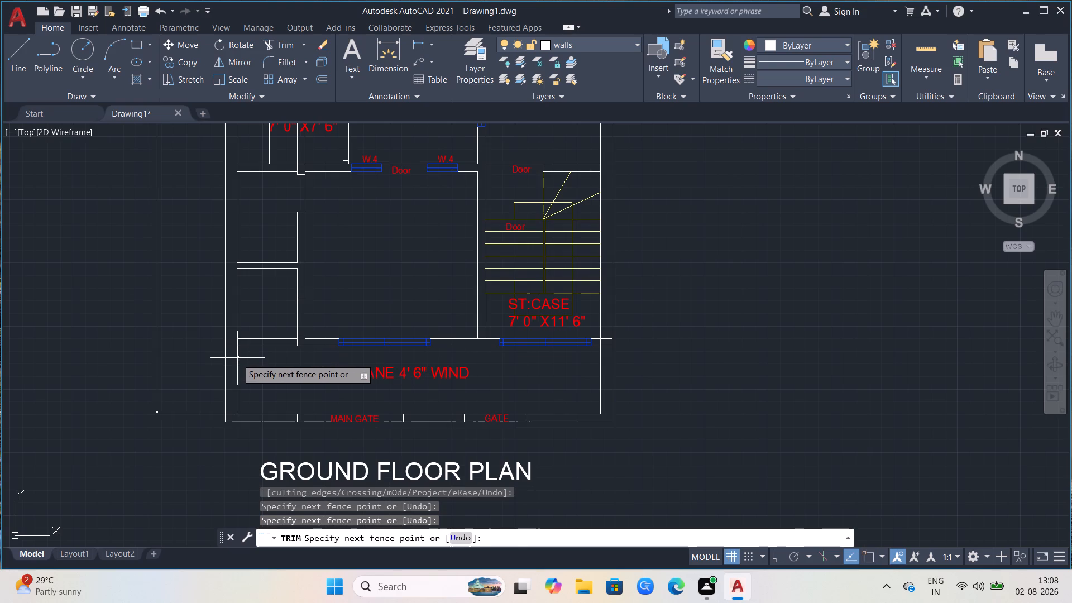
pyautogui.click(235, 363)
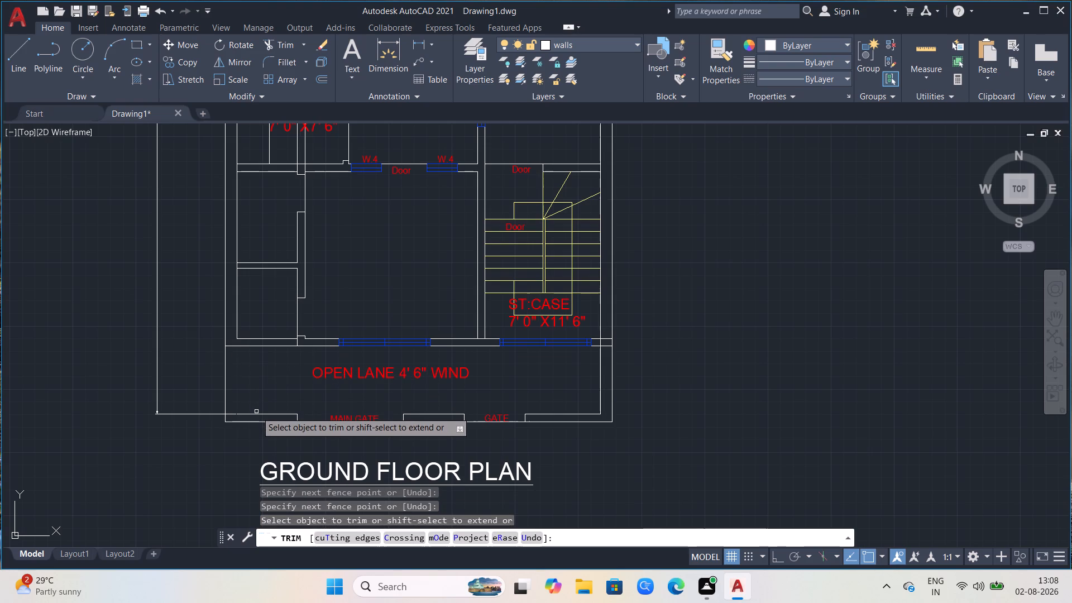
# Trim away the open lane boundary's inner line segments, their gate-opening end stubs, and the overall dimension beside the plan.
pyautogui.click(253, 415)
pyautogui.click(234, 413)
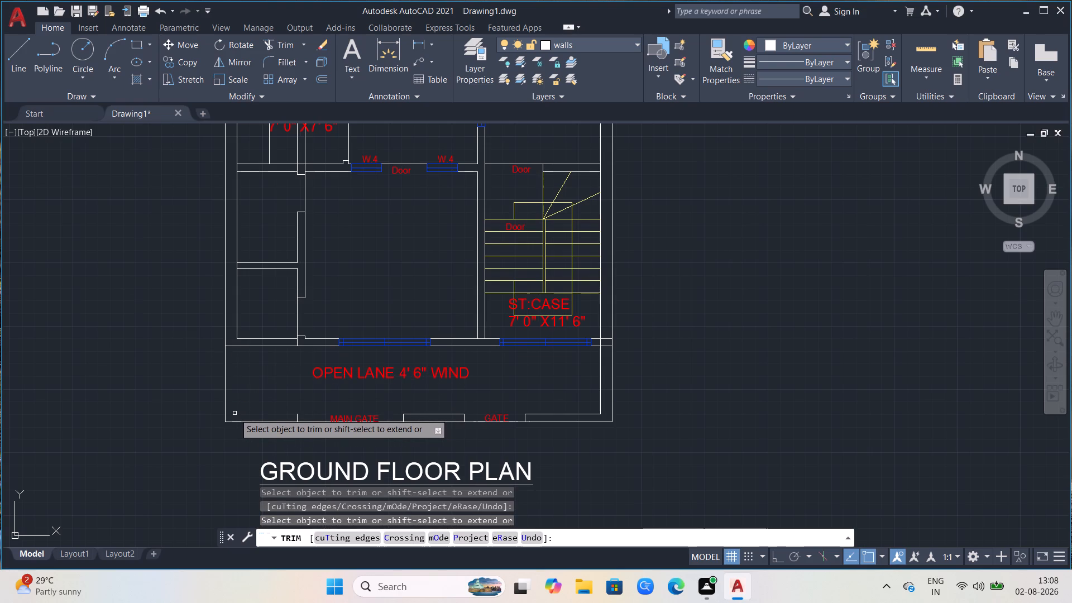
pyautogui.click(296, 416)
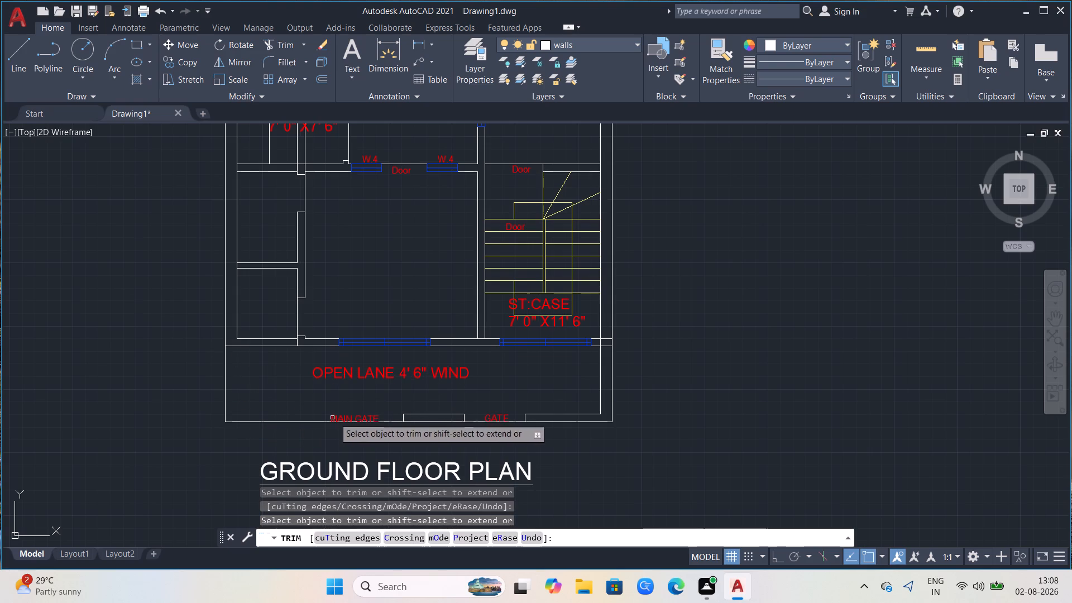
pyautogui.click(336, 418)
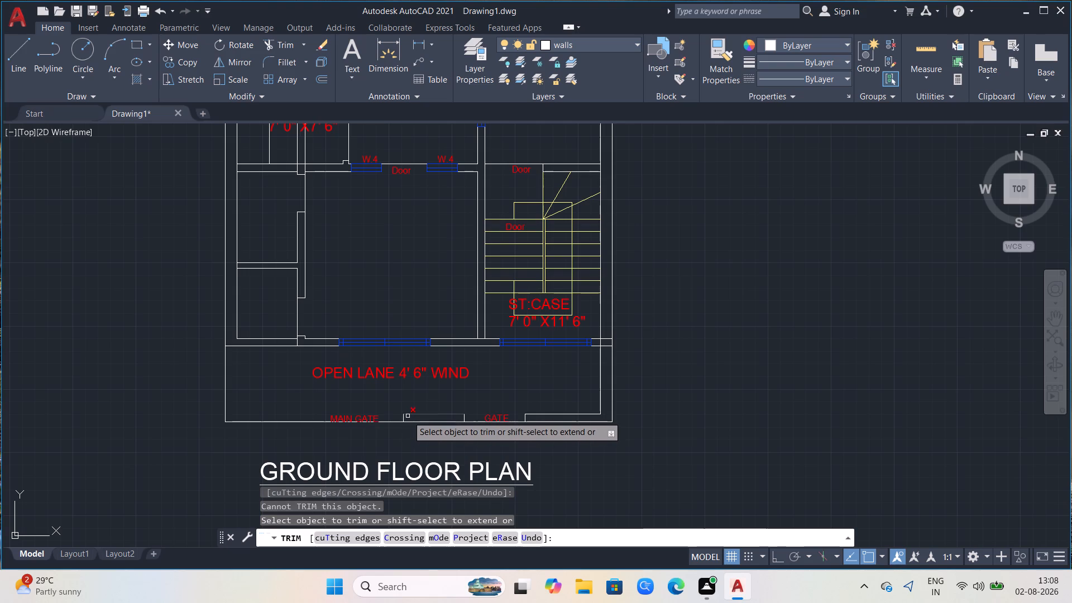
pyautogui.click(408, 416)
pyautogui.click(402, 418)
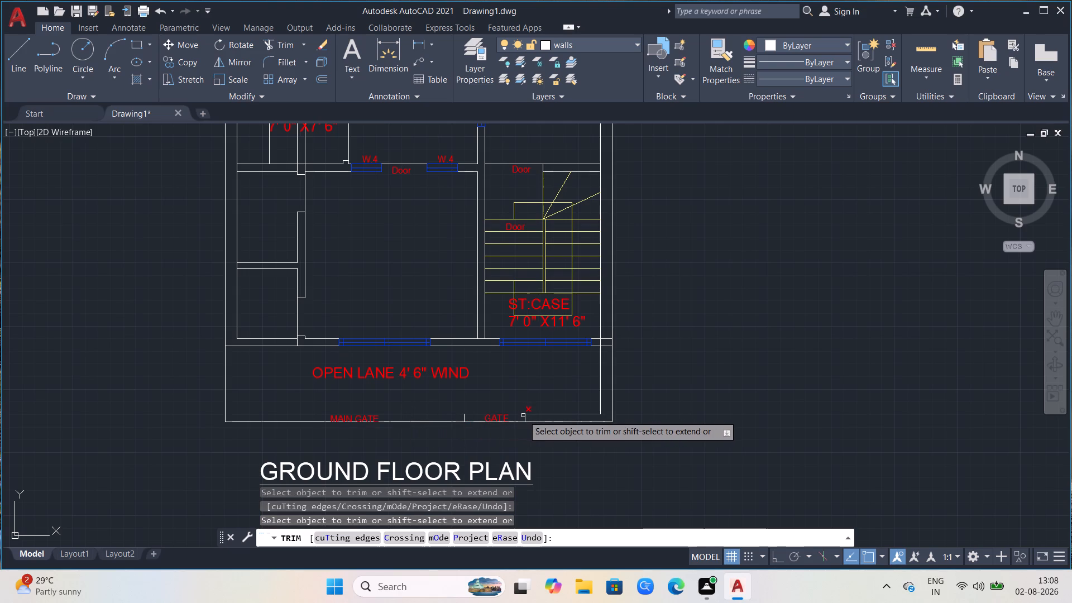
pyautogui.click(523, 415)
pyautogui.click(525, 417)
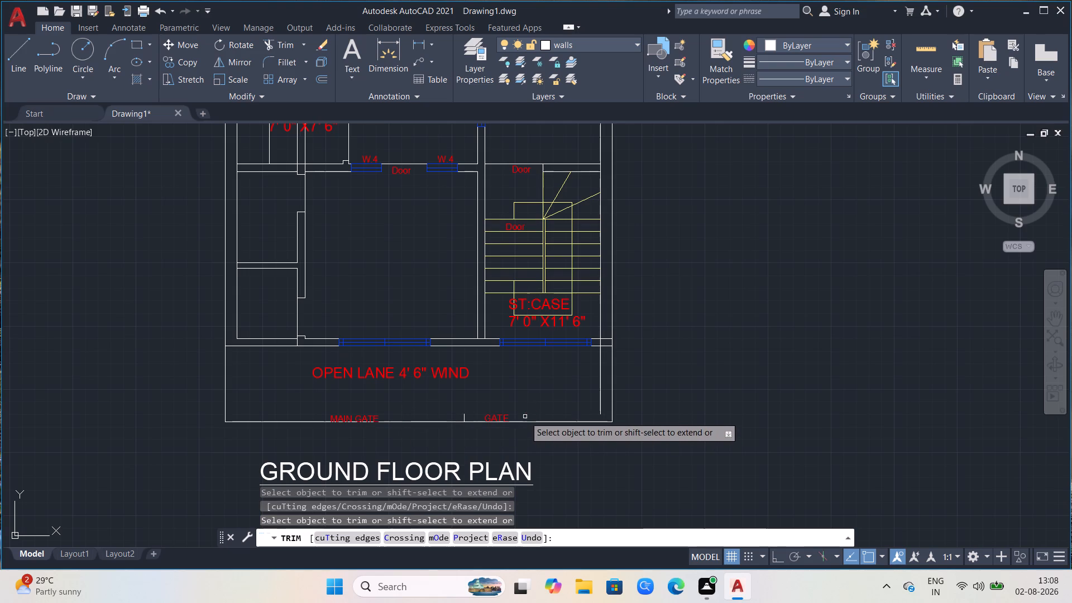
# Trim the side wall's inner line between the two lines of the open lane wall at the ST:CASE corner.
pyautogui.click(599, 362)
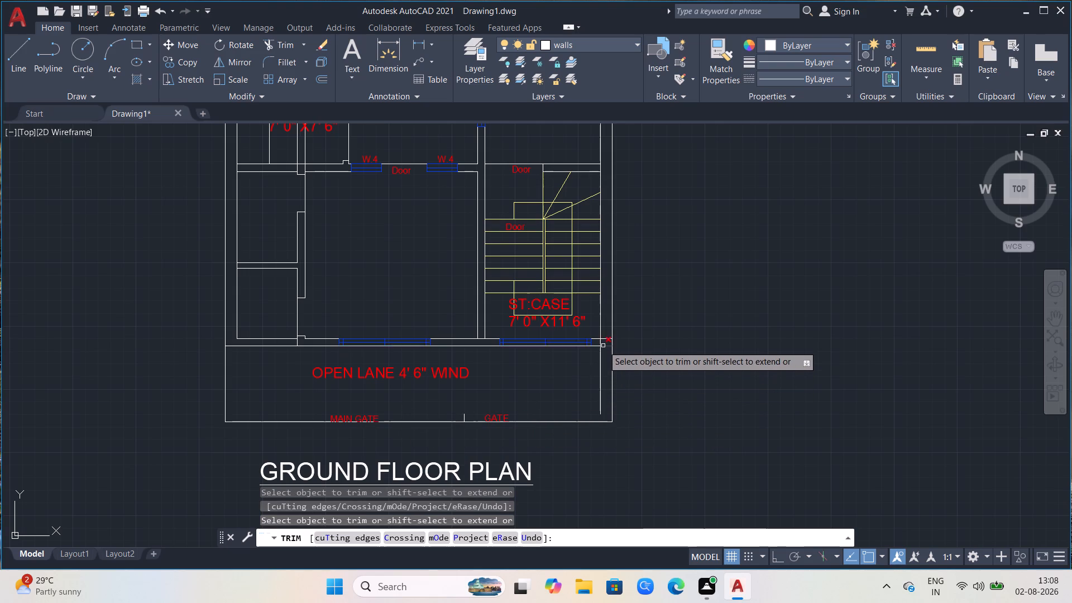
pyautogui.click(603, 340)
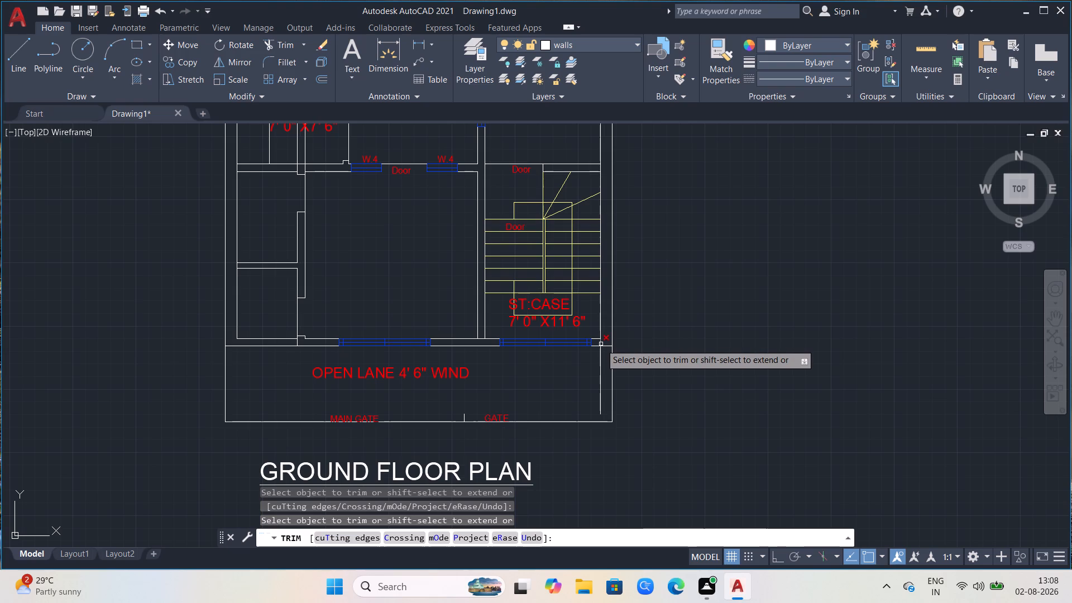
pyautogui.click(601, 344)
pyautogui.scroll(3, 601, 337)
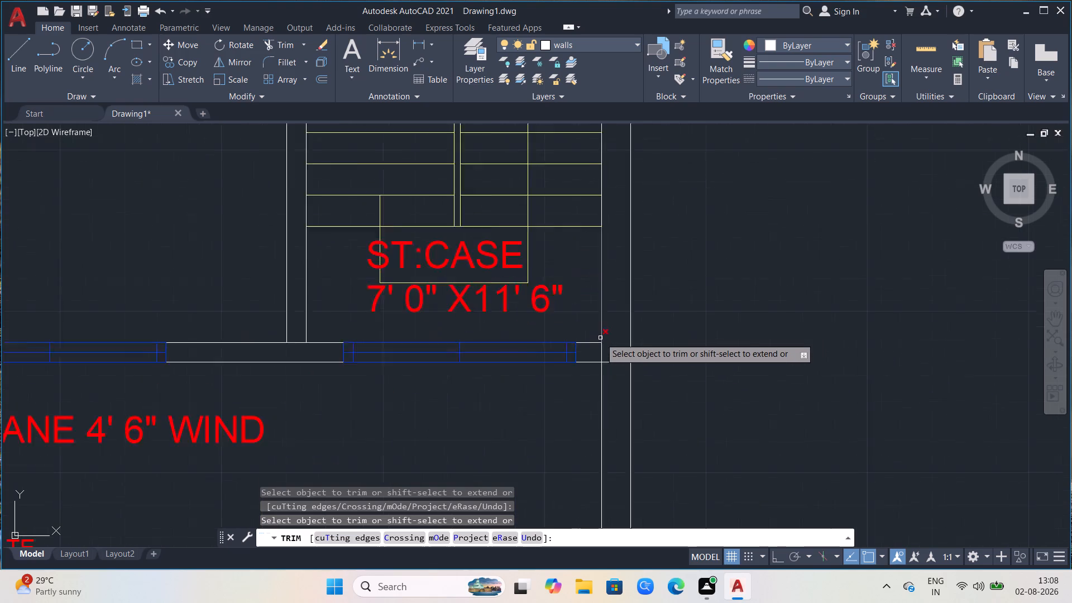
pyautogui.click(602, 357)
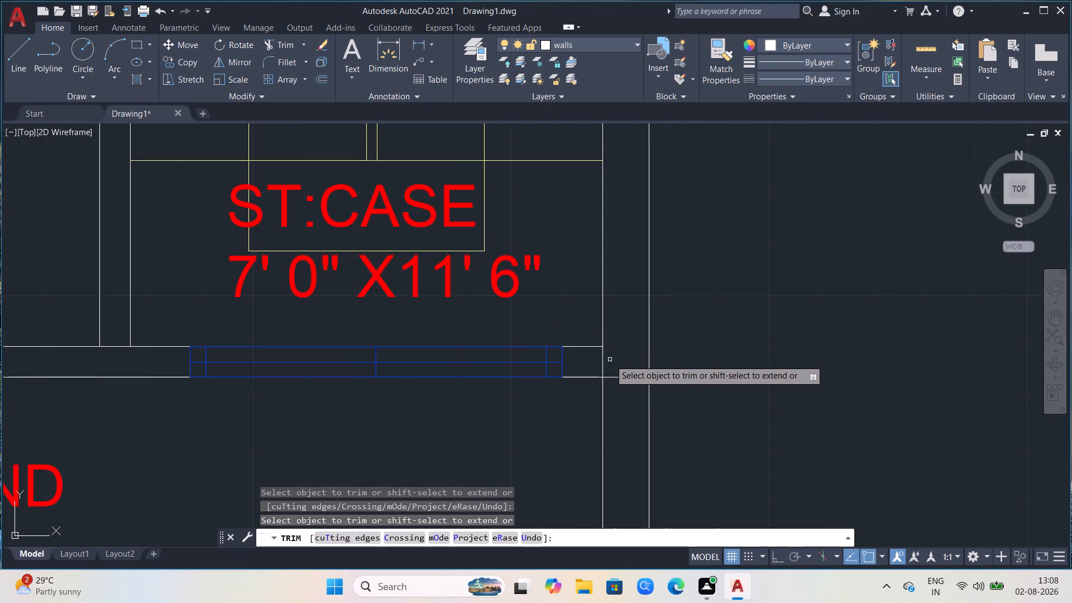
pyautogui.click(610, 360)
pyautogui.click(598, 363)
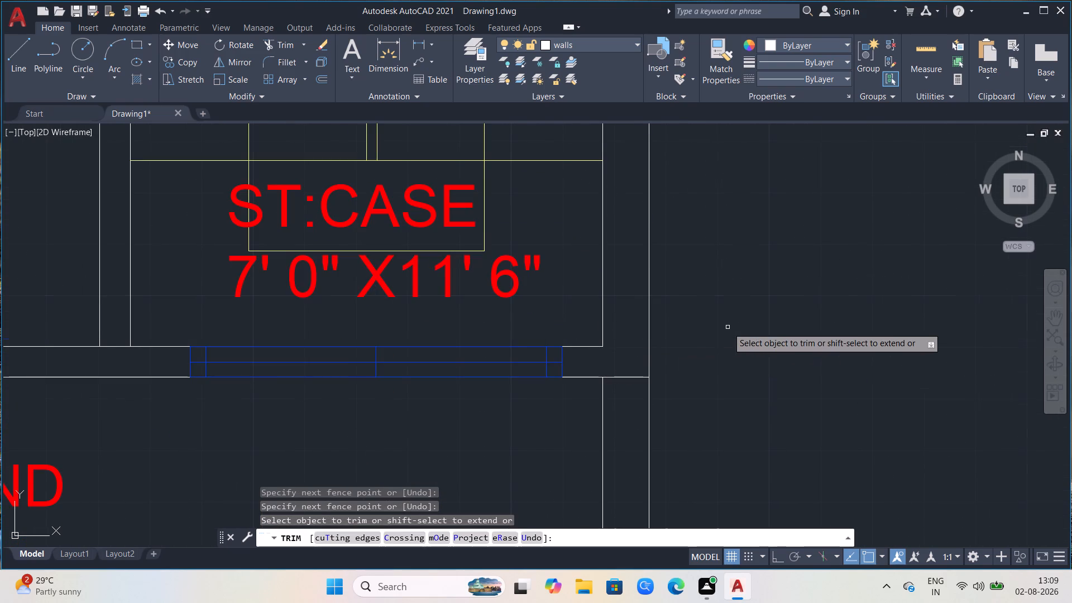
# Trim away the side wall's inner line along the open lane below ST:CASE and the leftover boundary stub beside GATE.
pyautogui.scroll(-2, 728, 327)
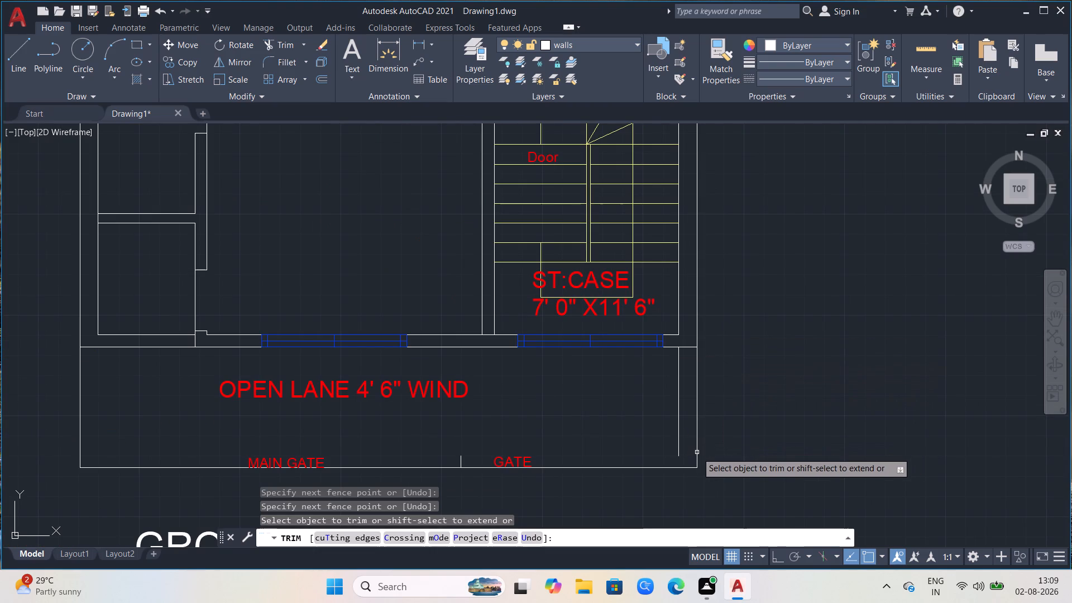
pyautogui.scroll(-1, 701, 491)
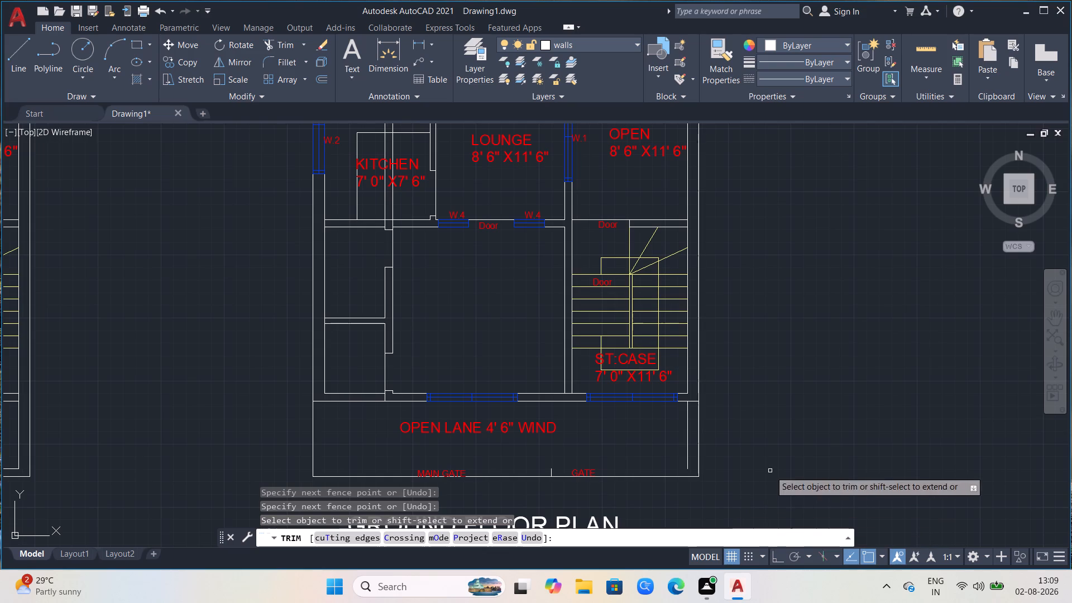
pyautogui.click(691, 425)
pyautogui.click(672, 432)
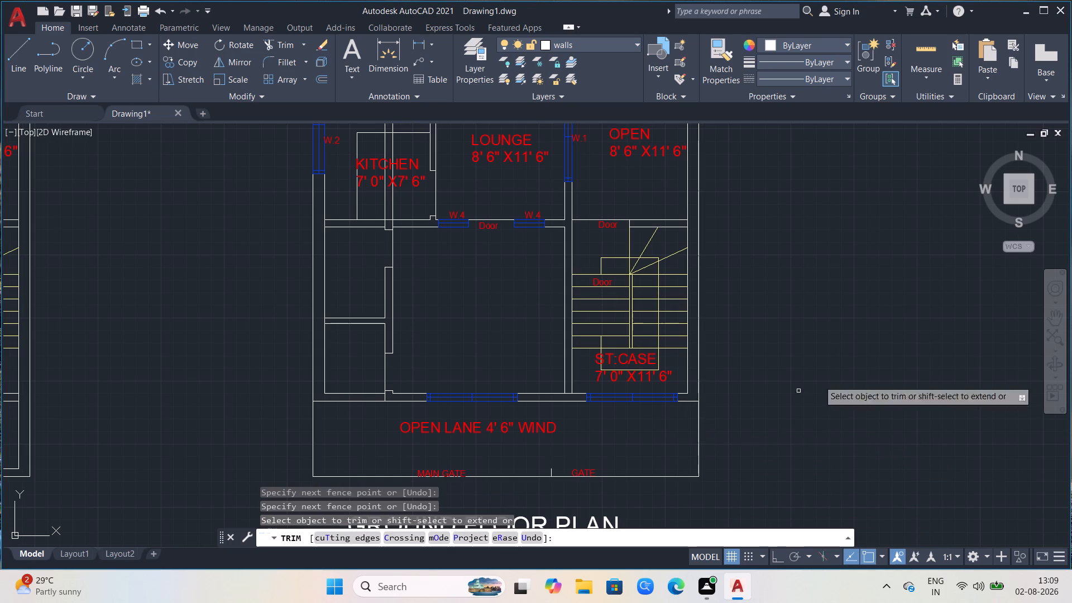
pyautogui.scroll(-1, 886, 354)
pyautogui.scroll(3, 681, 429)
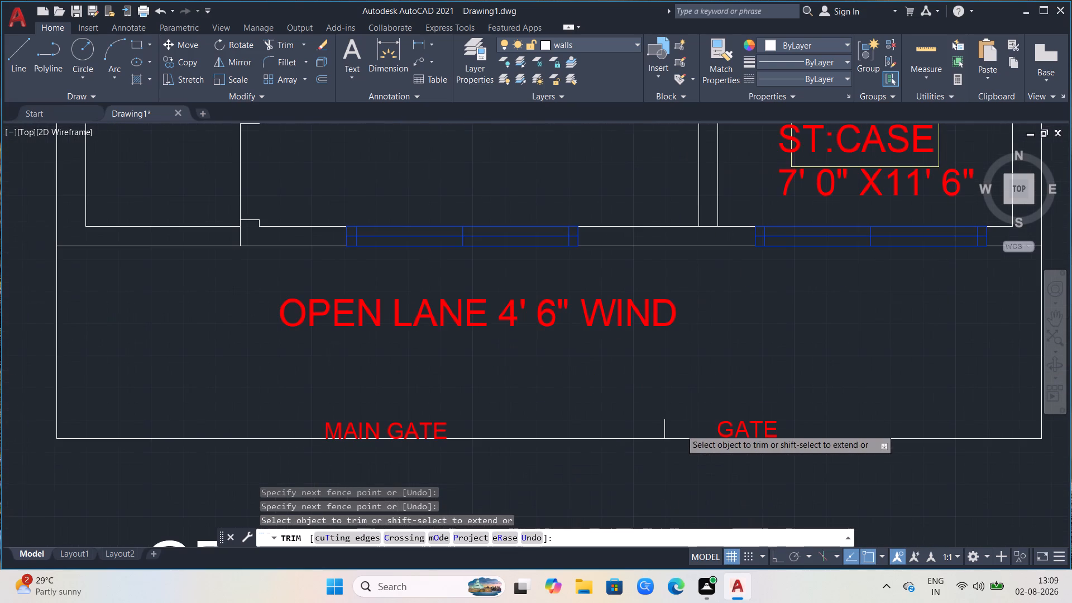
pyautogui.click(666, 430)
pyautogui.scroll(-1, 657, 366)
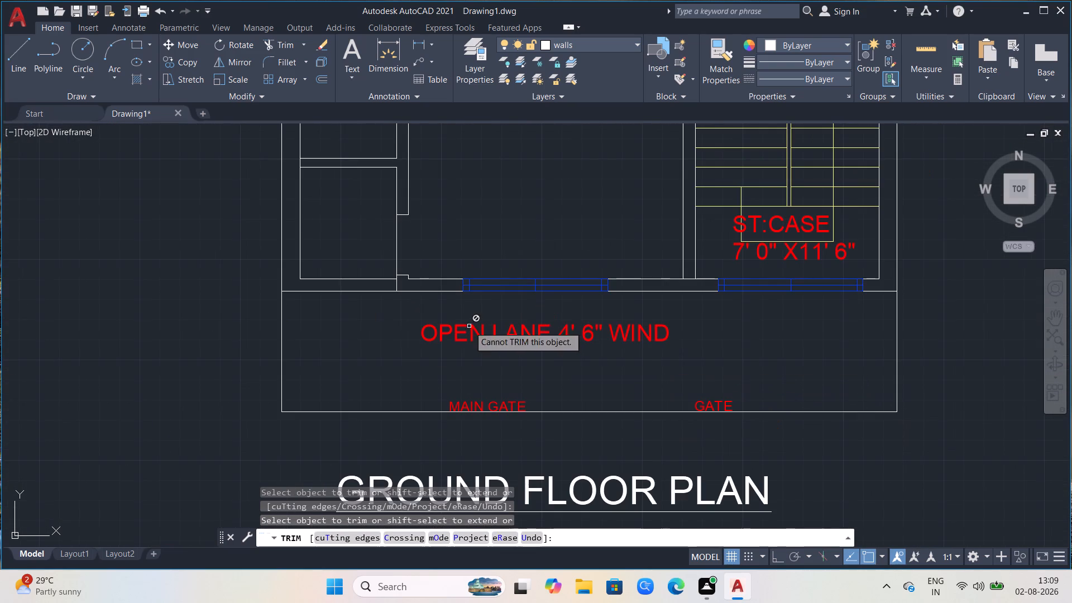
# Extend the lower partition line to the outer side wall face, and trim the side wall's and lane wall's inner lines around the space below it.
pyautogui.scroll(2, 338, 287)
pyautogui.scroll(-2, 547, 300)
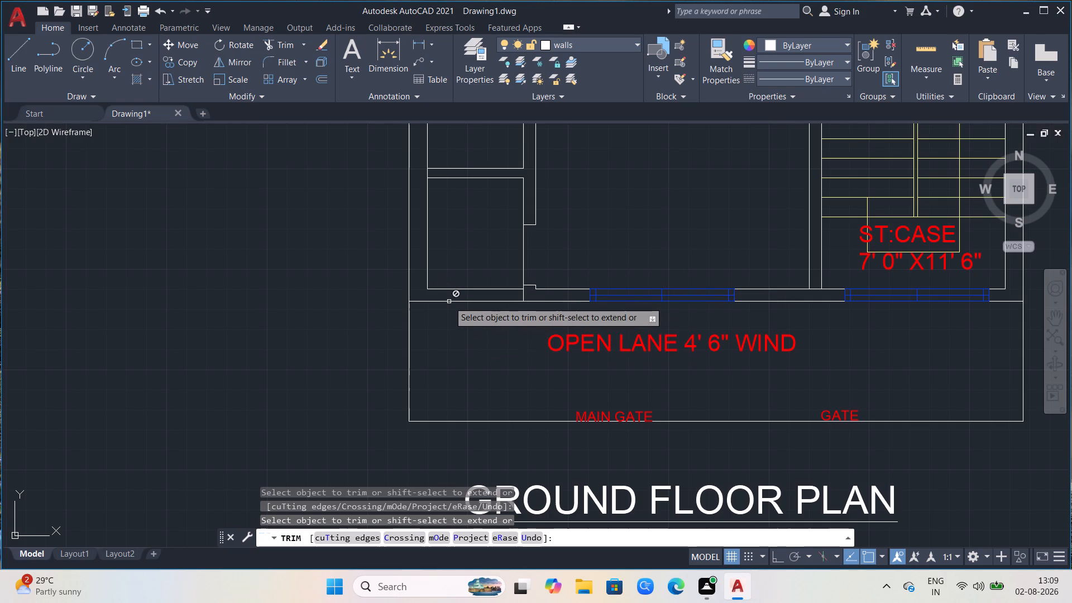
pyautogui.keyDown('ctrl'); pyautogui.keyDown('shift'); pyautogui.click(434, 178); pyautogui.keyUp('shift'); pyautogui.keyUp('ctrl')
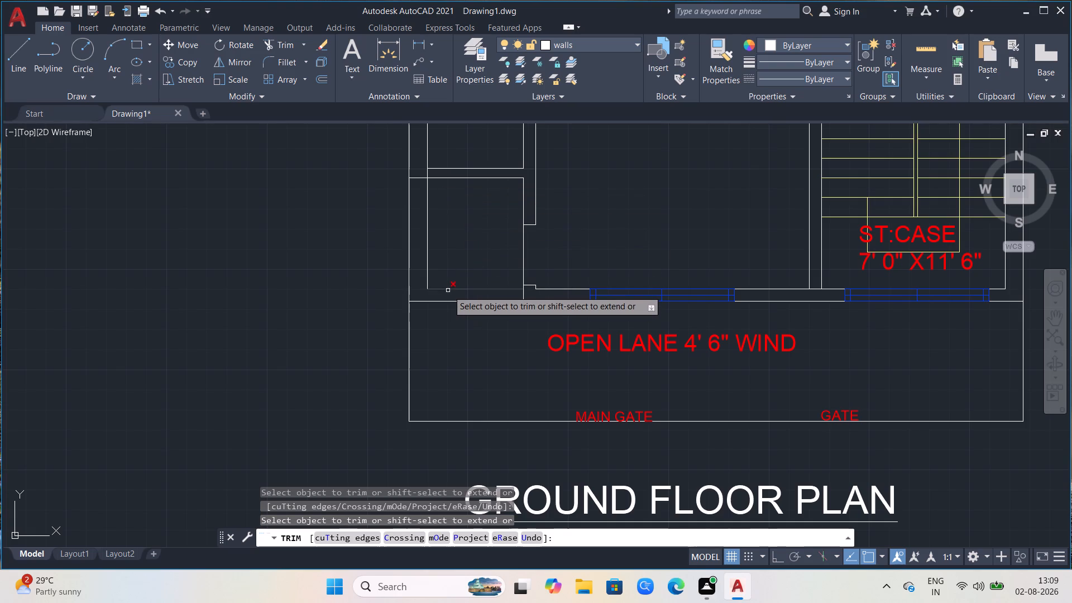
pyautogui.click(448, 290)
pyautogui.click(443, 241)
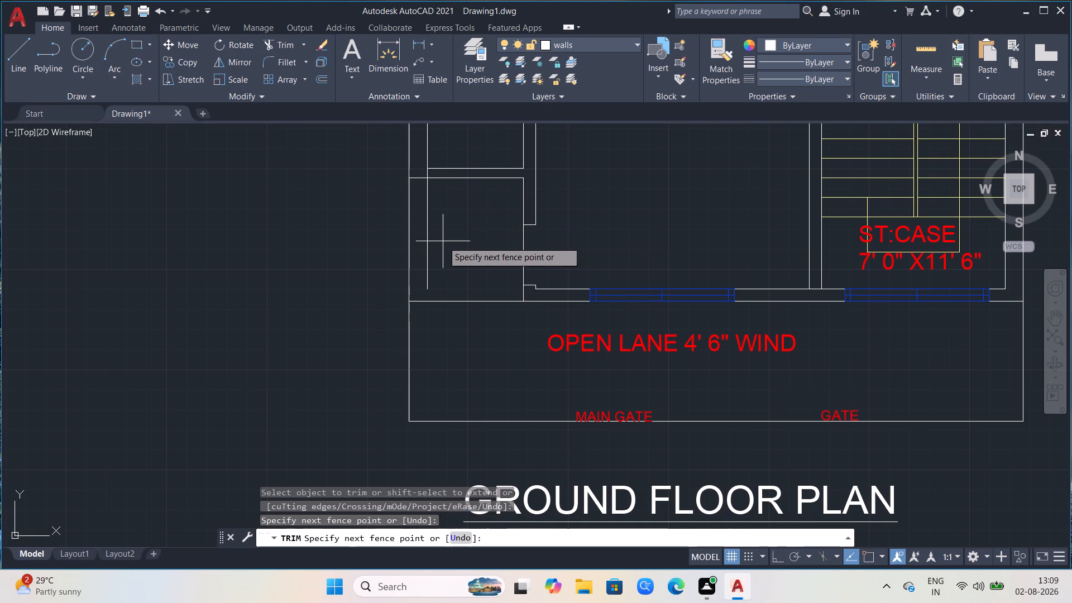
pyautogui.click(420, 249)
pyautogui.click(435, 264)
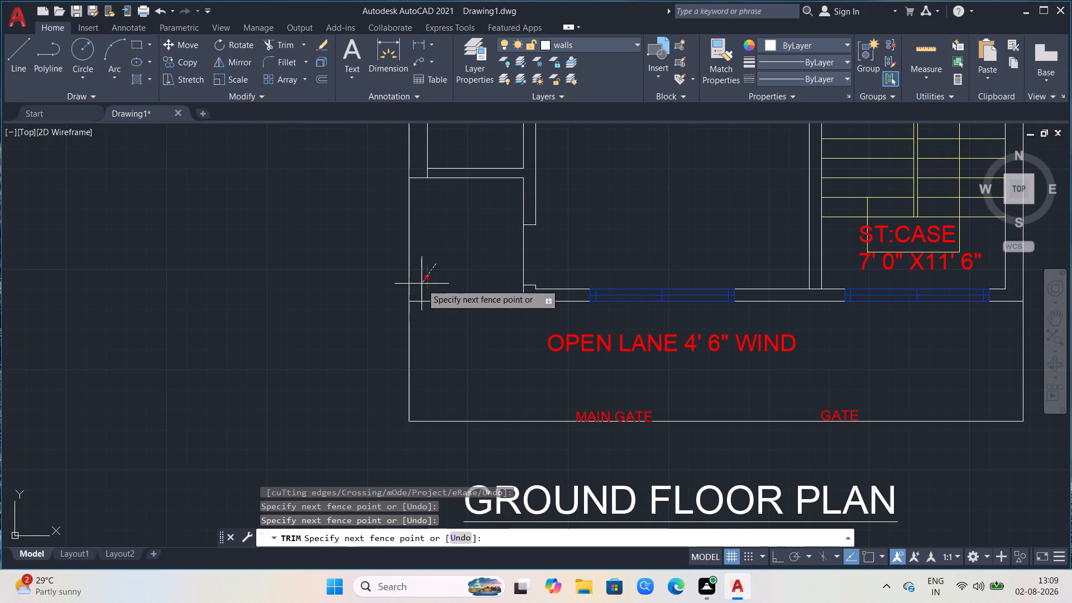
pyautogui.click(422, 284)
# Extend both lines of the W.2 wall between BED ROOM and OPEN to the side wall's outer face.
pyautogui.scroll(-1, 535, 266)
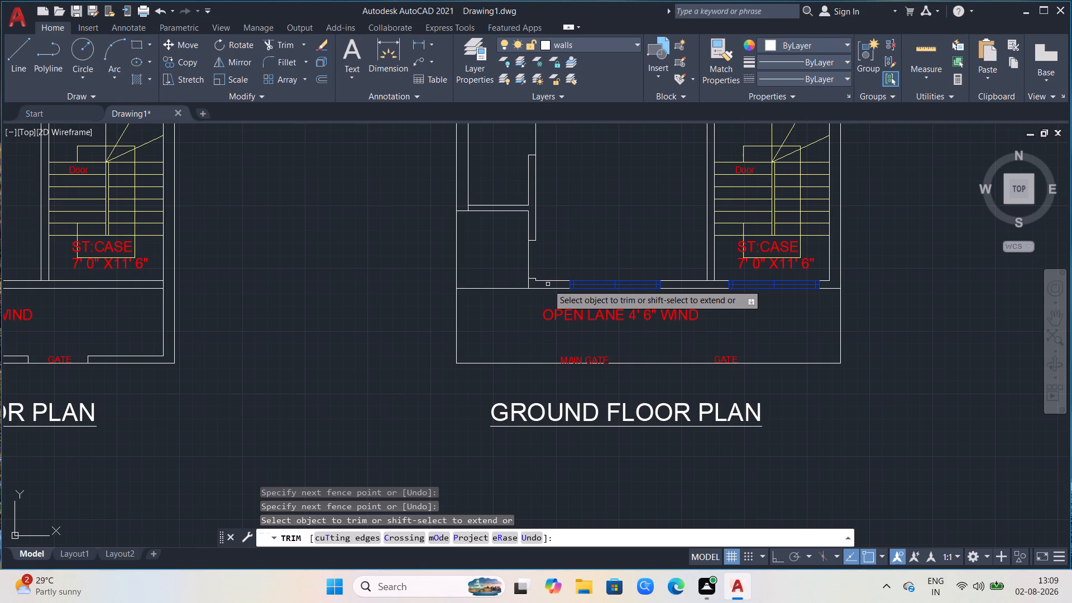
pyautogui.scroll(-2, 564, 238)
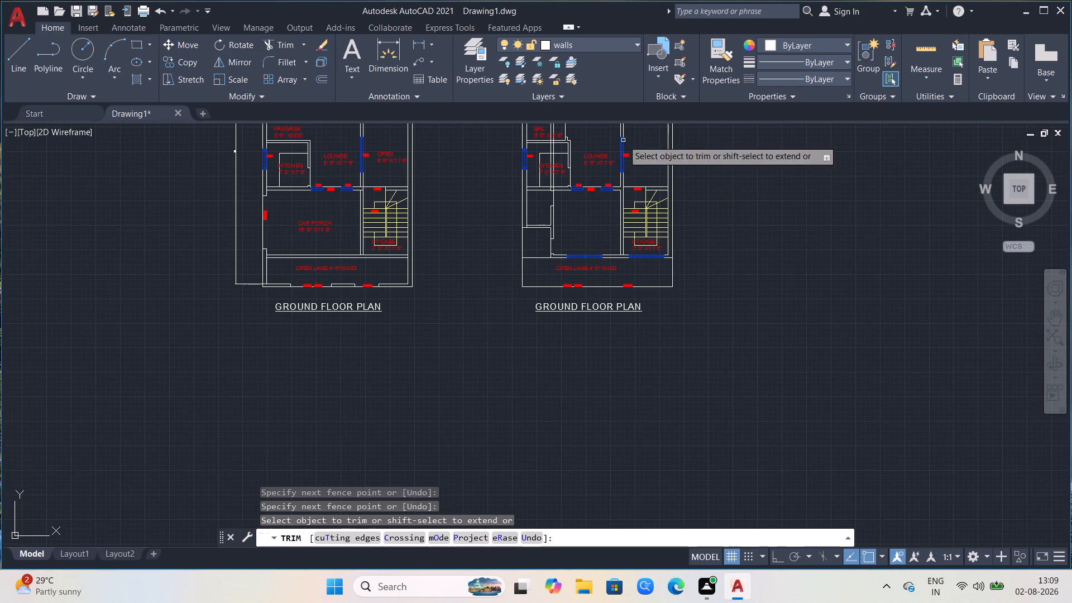
pyautogui.scroll(-1, 588, 200)
pyautogui.scroll(2, 596, 165)
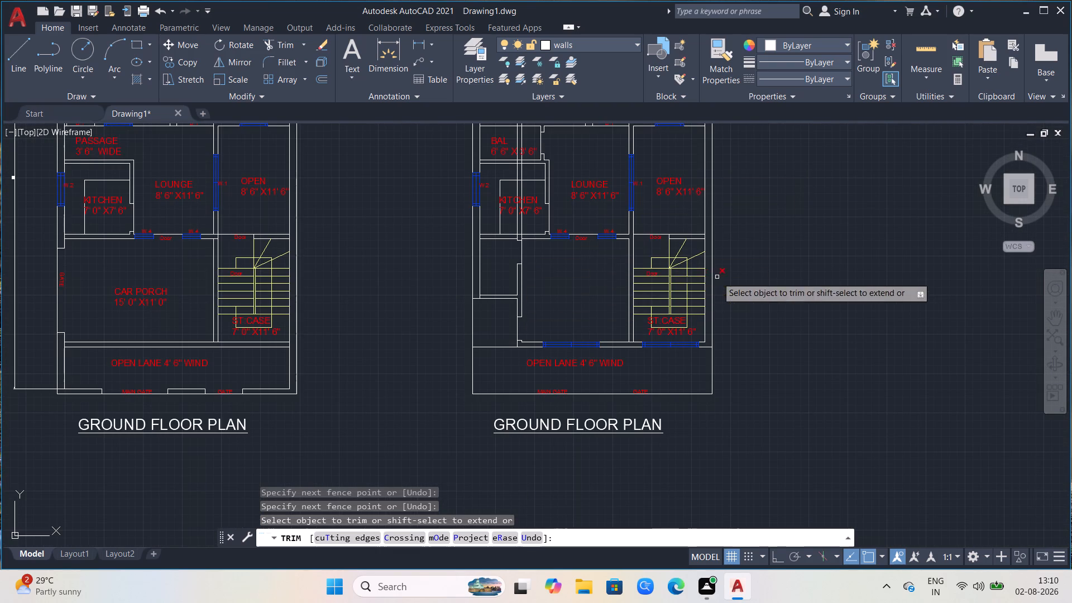
pyautogui.scroll(-2, 785, 260)
pyautogui.scroll(2, 772, 157)
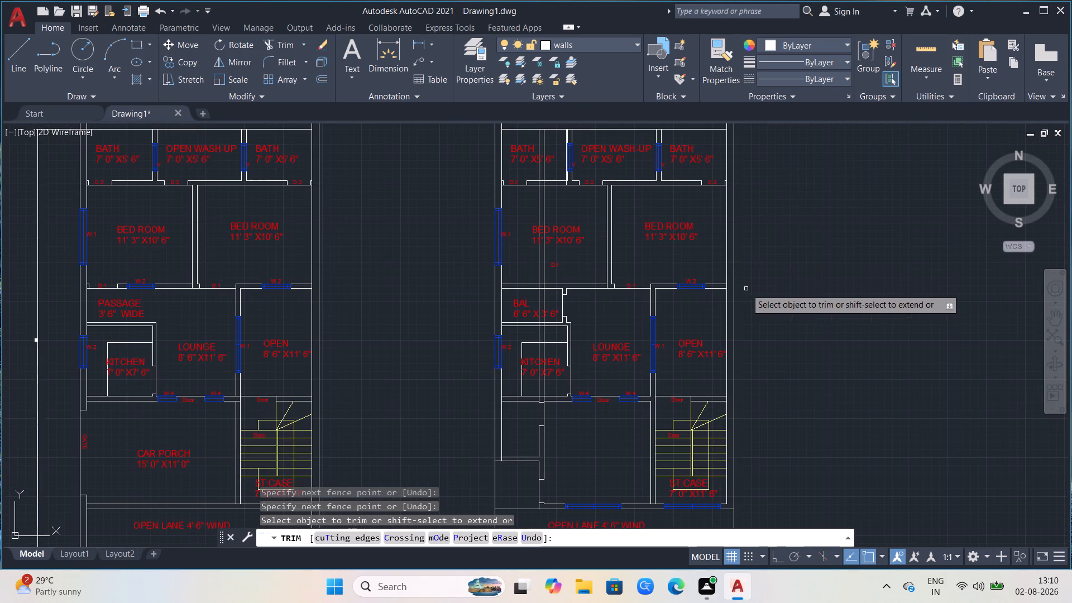
pyautogui.scroll(1, 746, 294)
pyautogui.scroll(-1, 655, 486)
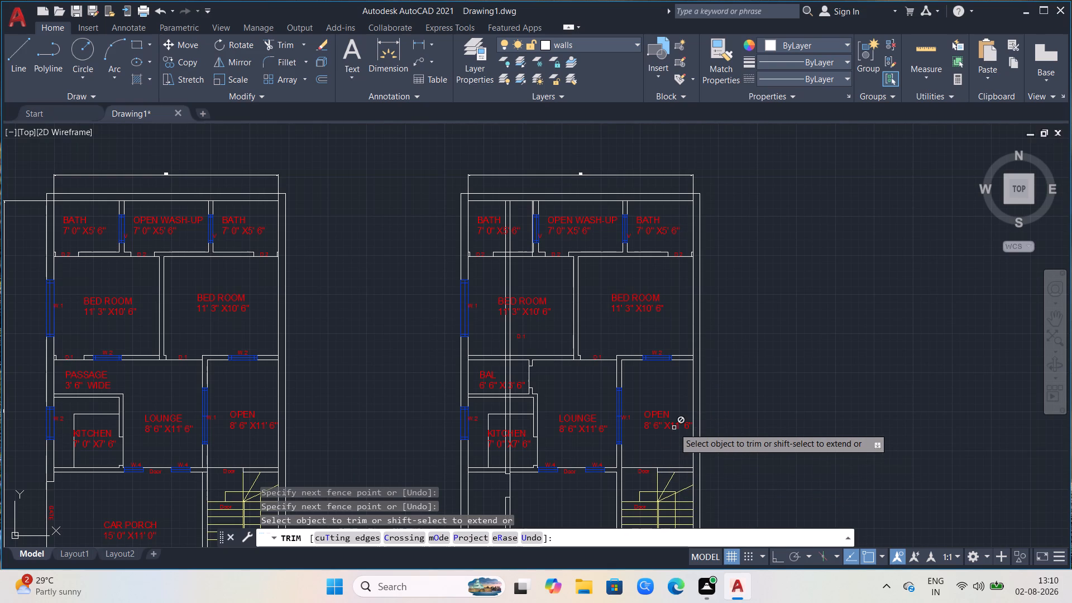
pyautogui.scroll(2, 700, 409)
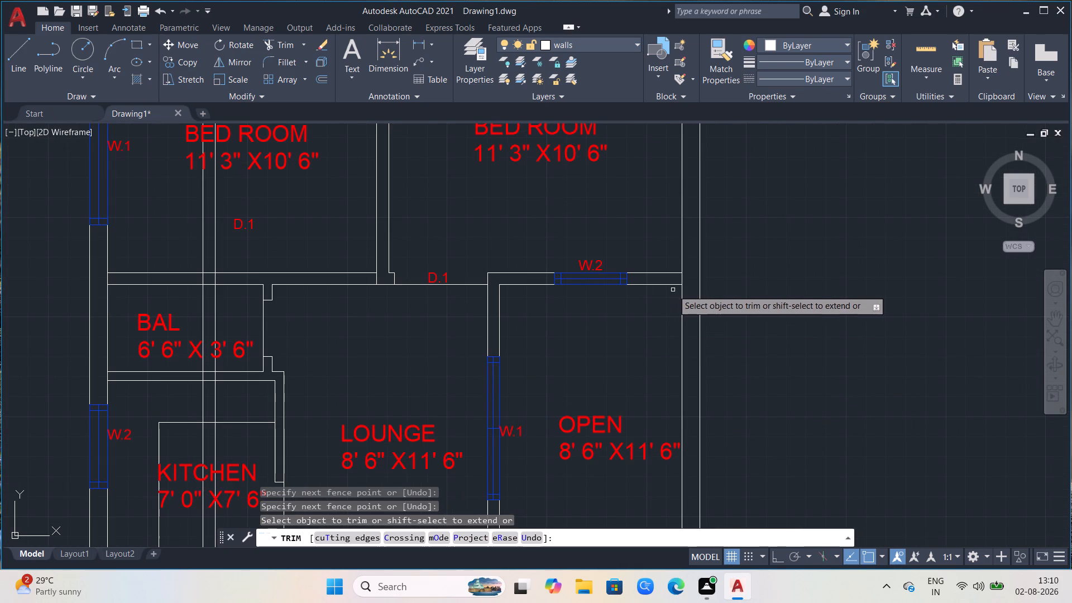
pyautogui.keyDown('ctrl'); pyautogui.keyDown('shift'); pyautogui.click(677, 286); pyautogui.keyUp('shift'); pyautogui.keyUp('ctrl')
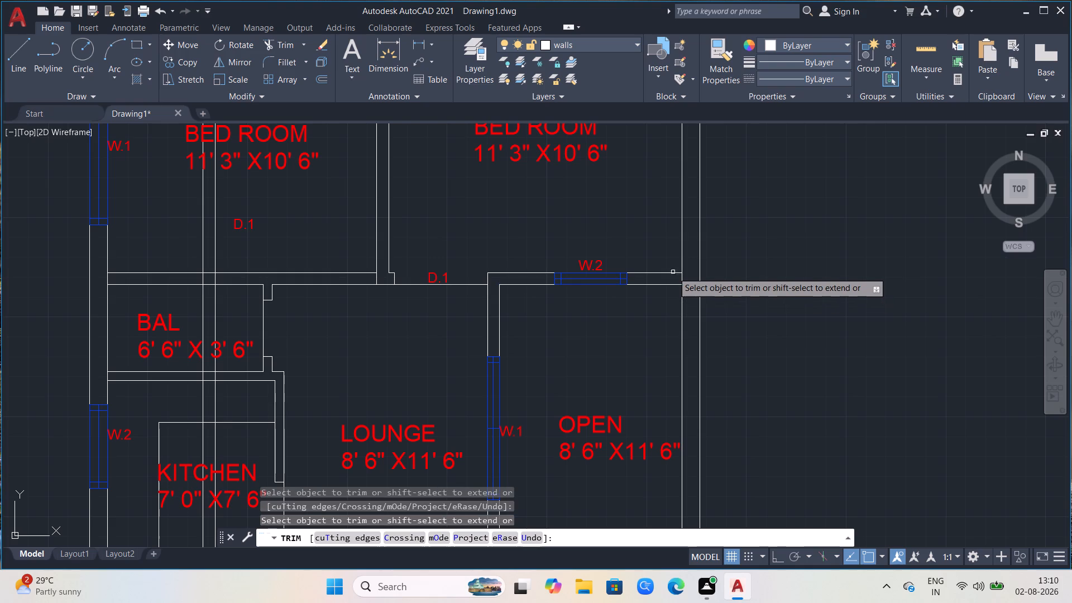
pyautogui.keyDown('ctrl'); pyautogui.keyDown('shift'); pyautogui.click(675, 272); pyautogui.keyUp('shift'); pyautogui.keyUp('ctrl')
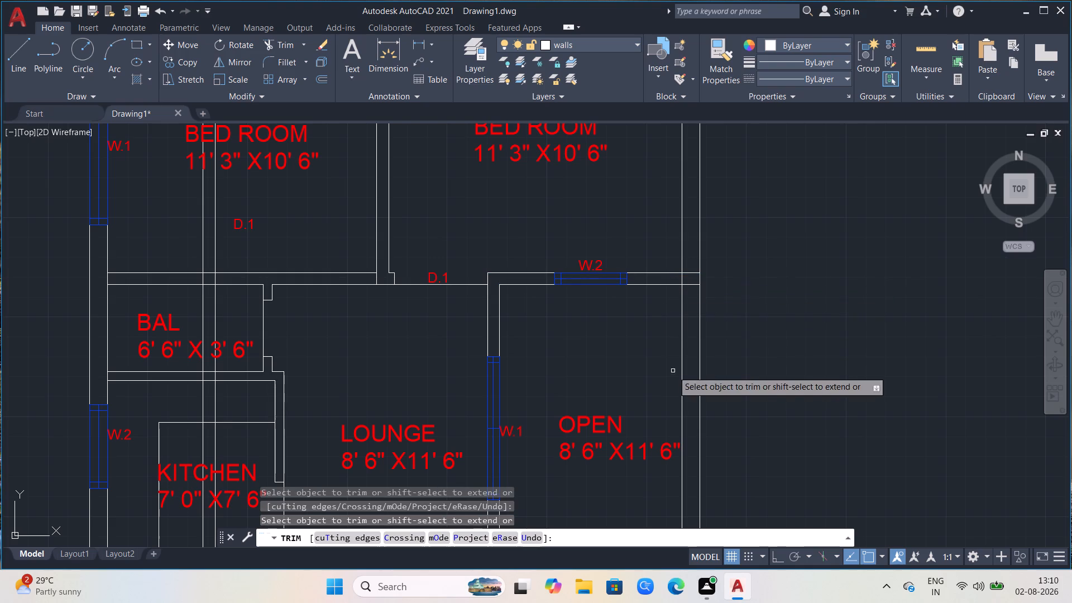
# Extend the upper wall line between OPEN and ST:CASE to the outer face, and trim the side wall's inner line beside OPEN through that wall.
pyautogui.keyDown('ctrl'); pyautogui.keyDown('shift'); pyautogui.scroll(-3, 611, 312); pyautogui.keyUp('shift'); pyautogui.keyUp('ctrl')
pyautogui.keyDown('ctrl'); pyautogui.keyDown('shift'); pyautogui.scroll(2, 621, 437); pyautogui.keyUp('shift'); pyautogui.keyUp('ctrl')
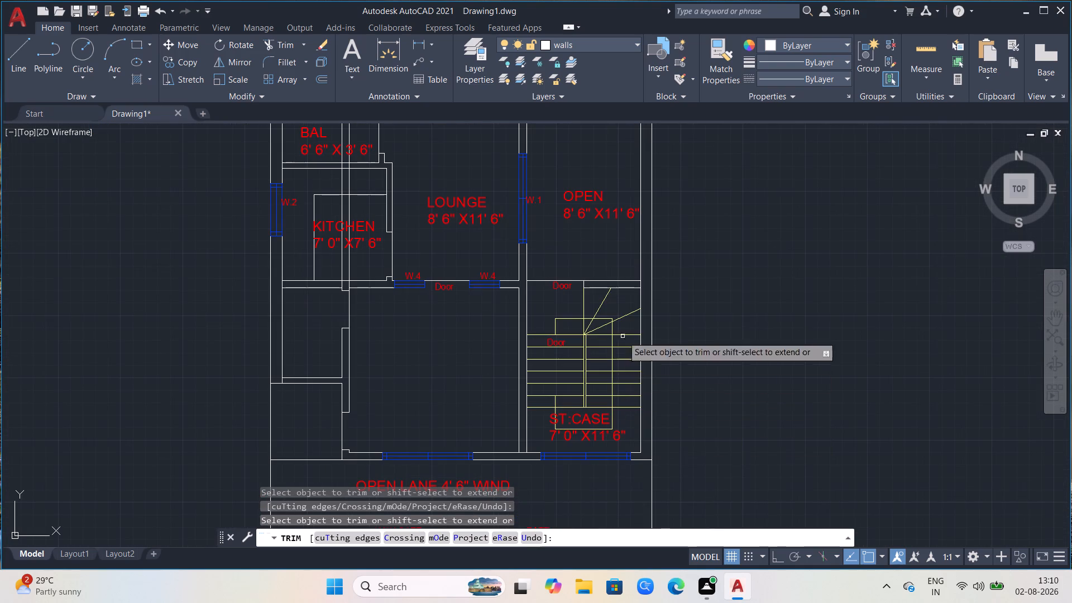
pyautogui.keyDown('ctrl'); pyautogui.keyDown('shift'); pyautogui.click(621, 279); pyautogui.keyUp('shift'); pyautogui.keyUp('ctrl')
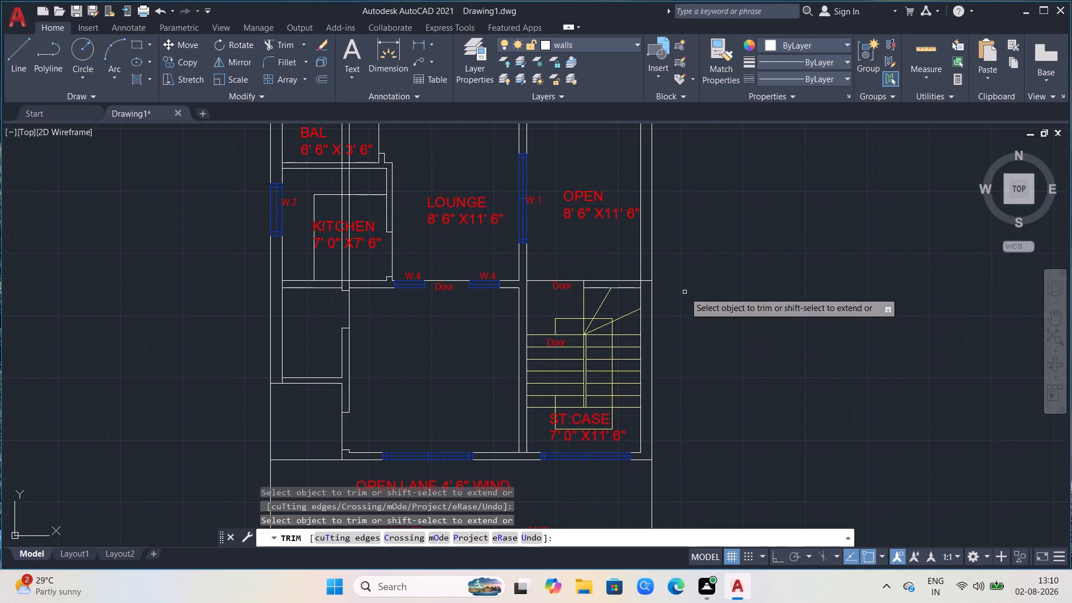
pyautogui.click(639, 240)
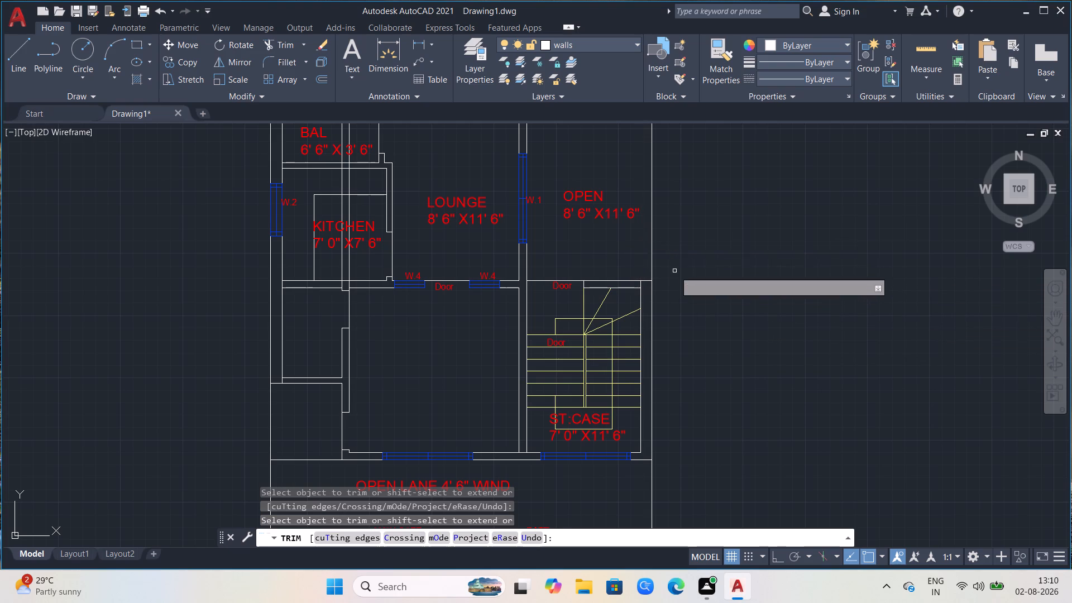
pyautogui.scroll(-1, 674, 275)
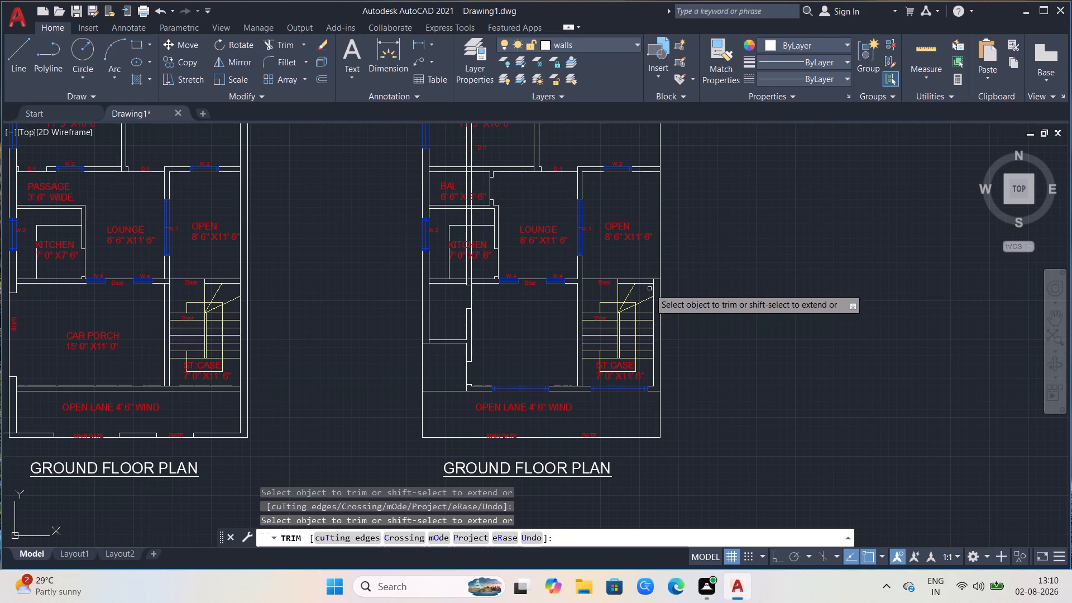
pyautogui.scroll(2, 652, 283)
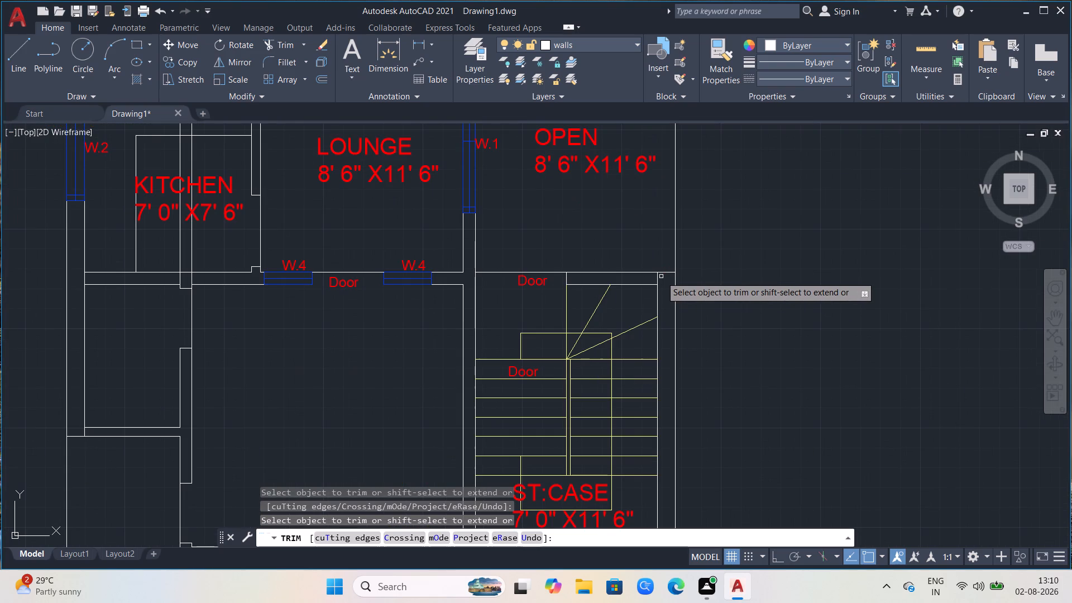
pyautogui.click(656, 279)
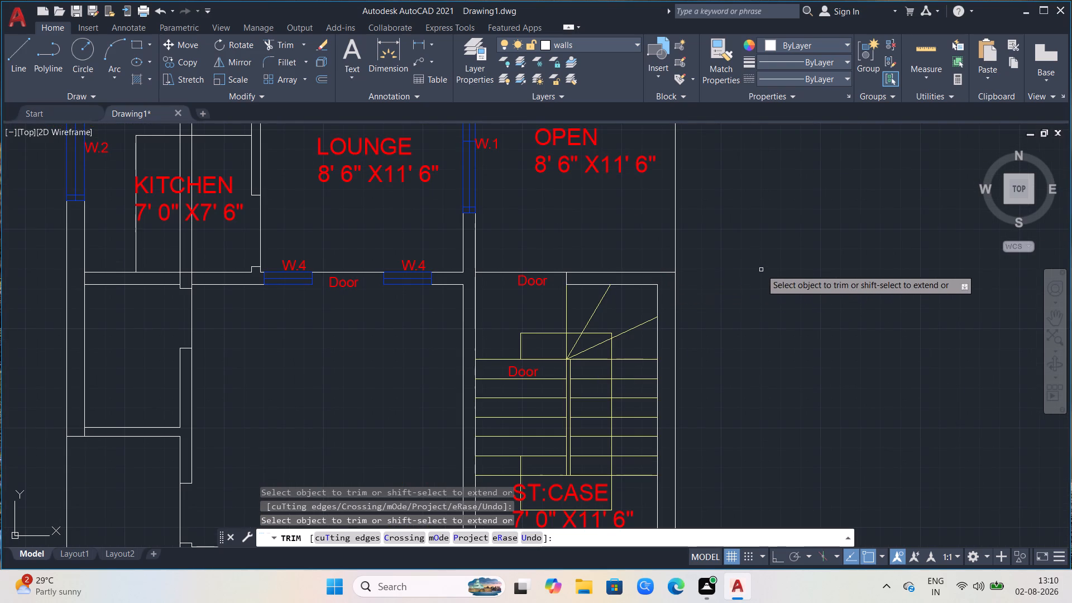
pyautogui.scroll(-2, 763, 269)
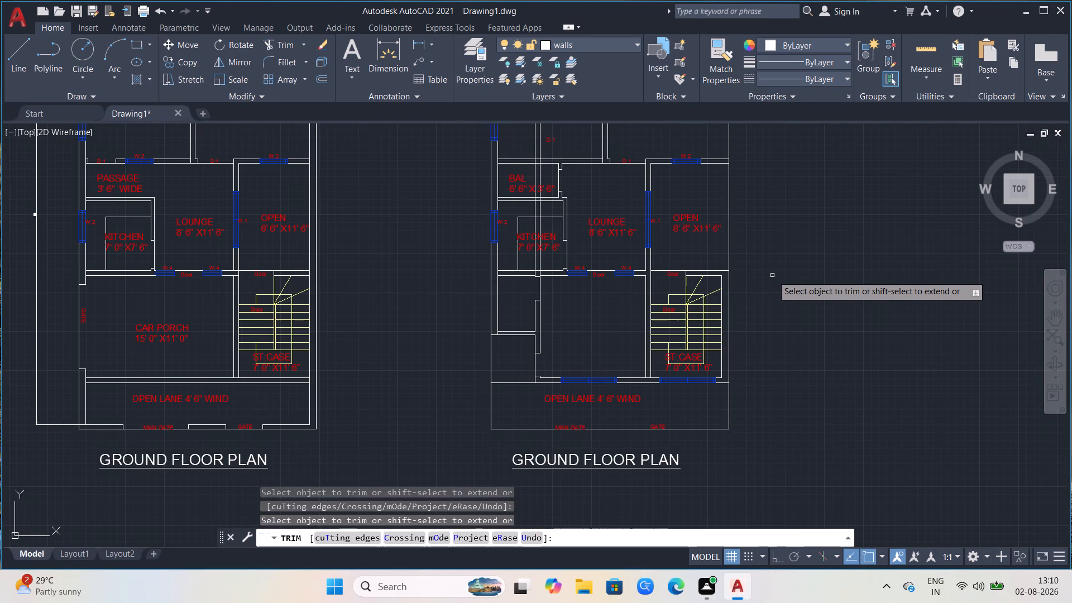
pyautogui.scroll(1, 714, 221)
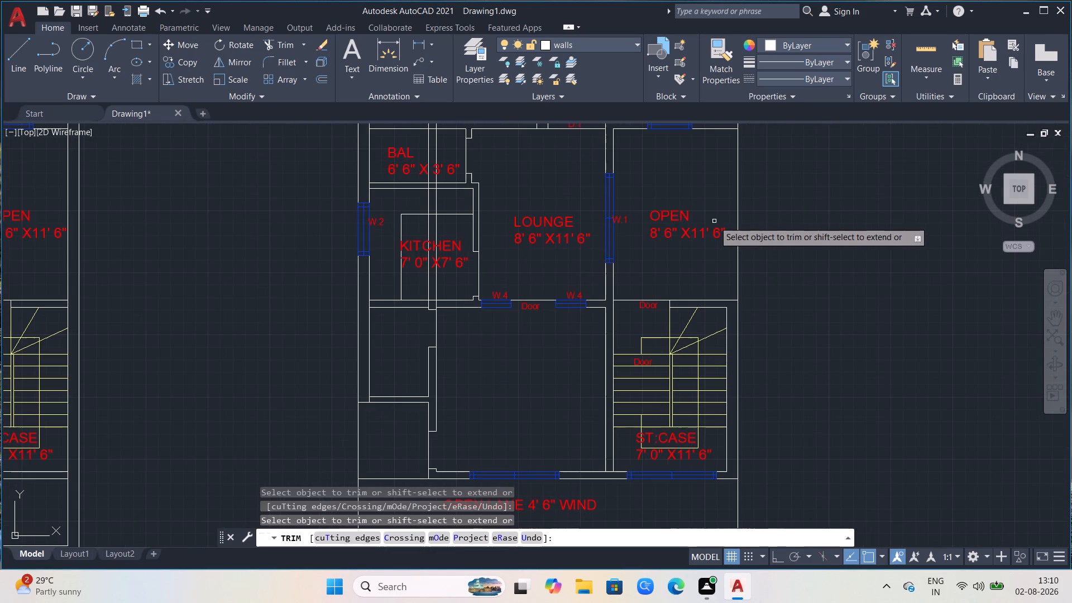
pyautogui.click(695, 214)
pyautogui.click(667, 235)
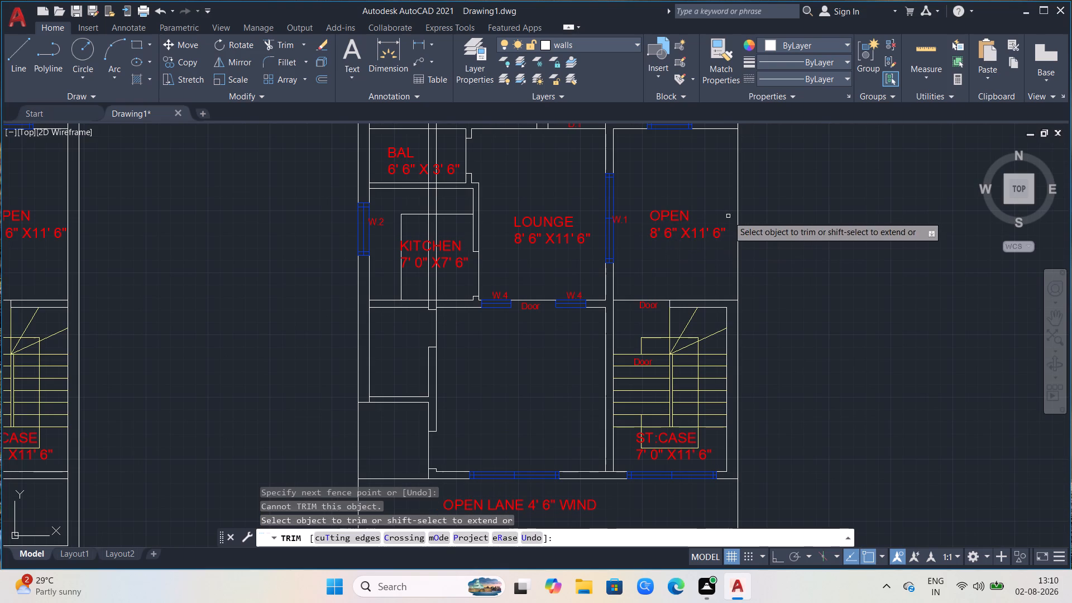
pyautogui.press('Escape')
# Replace the dimensions line of the OPEN label beside LOUNGE with TO SKY, keeping OPEN on the first line.
pyautogui.click(693, 230)
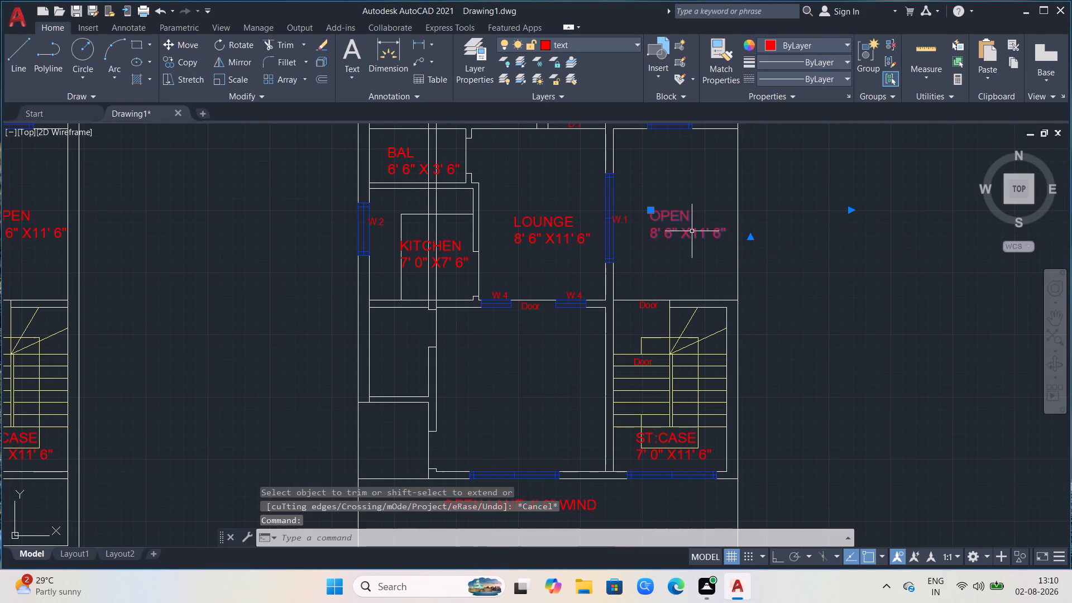
pyautogui.write('MT')
pyautogui.click(721, 270)
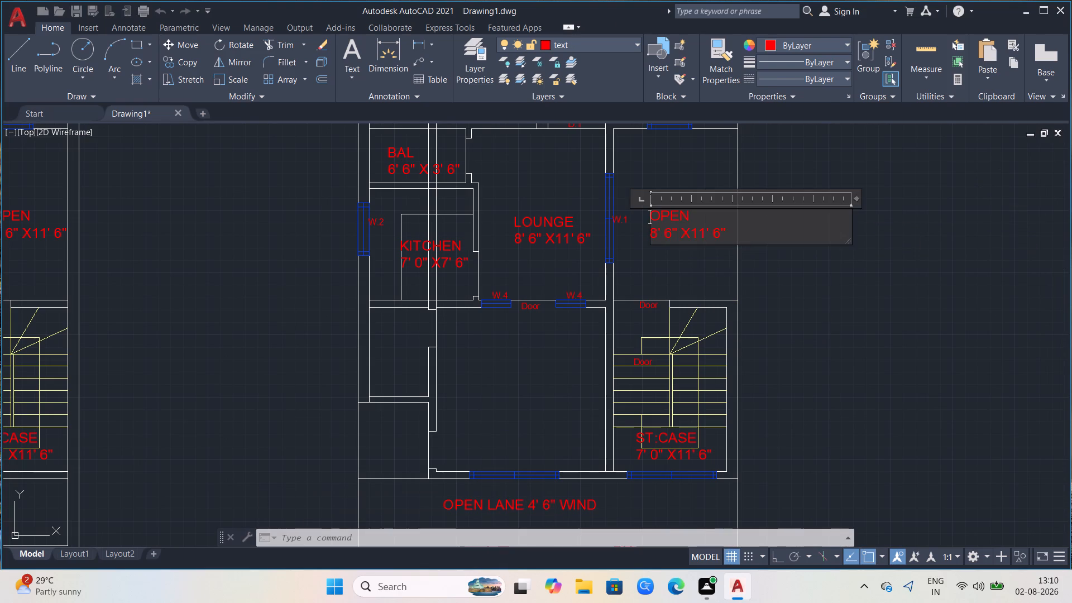
pyautogui.click(728, 231)
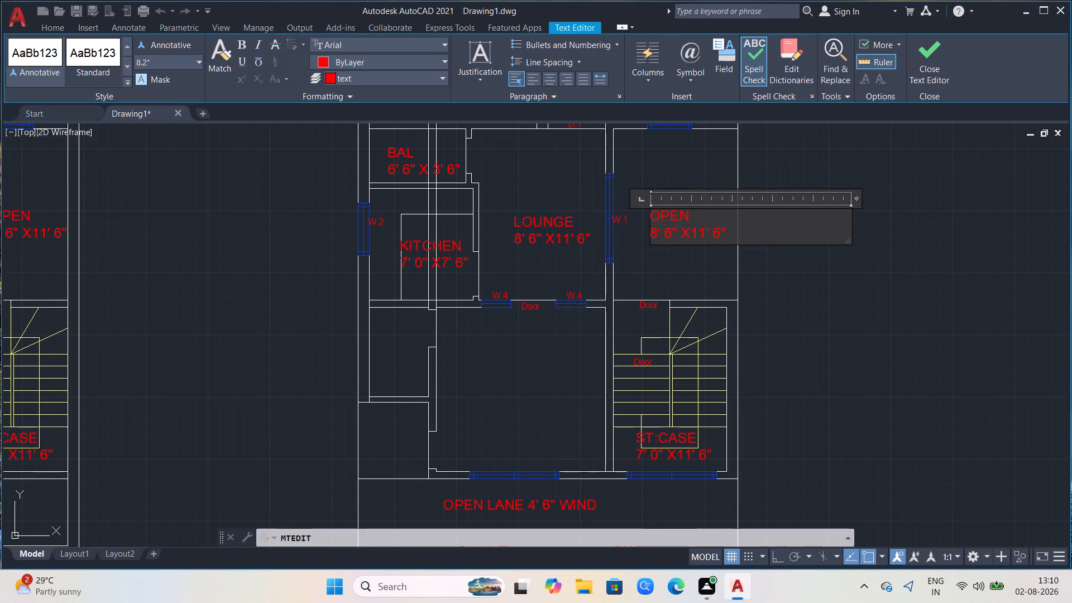
pyautogui.press('BackSpace')
pyautogui.press('BackSpace')
pyautogui.press('BackSpace')
pyautogui.press('BackSpace')
pyautogui.press('BackSpace')
pyautogui.press('BackSpace')
pyautogui.press('BackSpace')
pyautogui.press('BackSpace')
pyautogui.press('BackSpace')
pyautogui.press('BackSpace')
pyautogui.press('BackSpace')
pyautogui.press('BackSpace')
pyautogui.press('BackSpace')
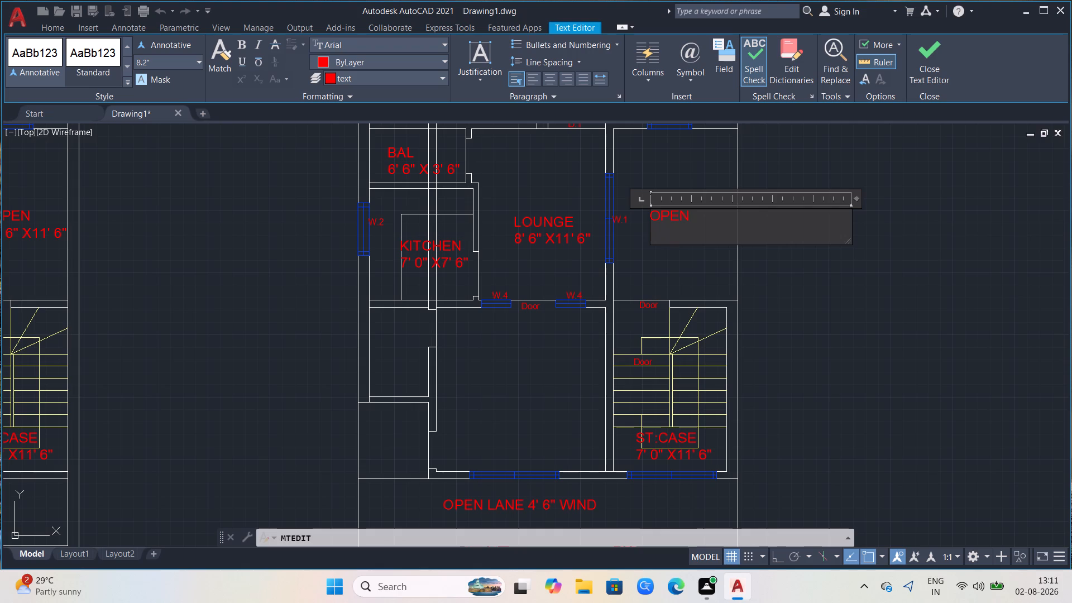
pyautogui.press('BackSpace')
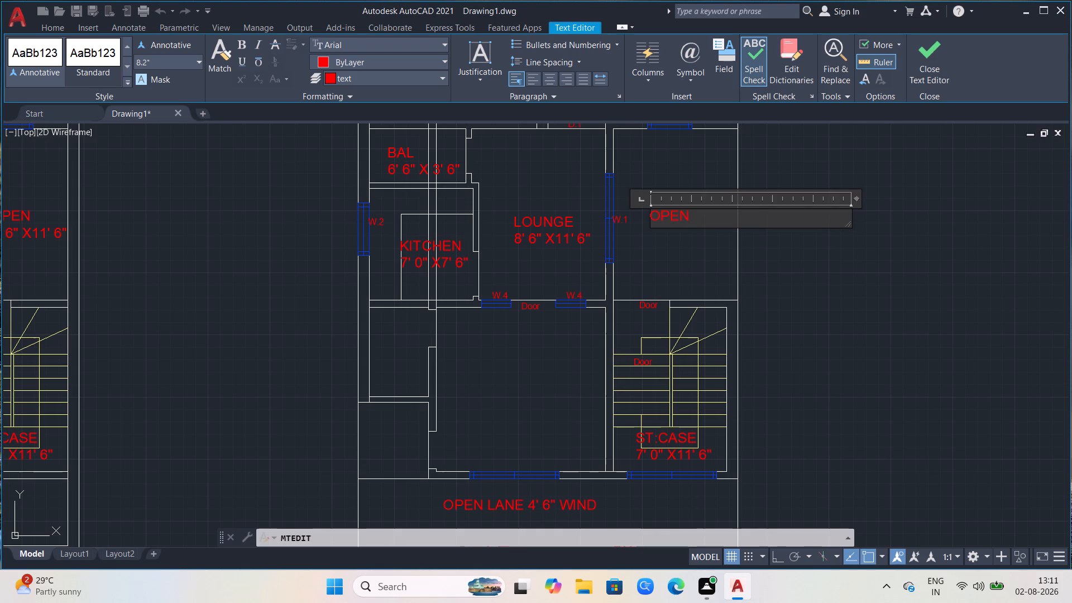
pyautogui.press('space')
pyautogui.write('TO')
pyautogui.press('BackSpace')
pyautogui.press('BackSpace')
pyautogui.press('Return')
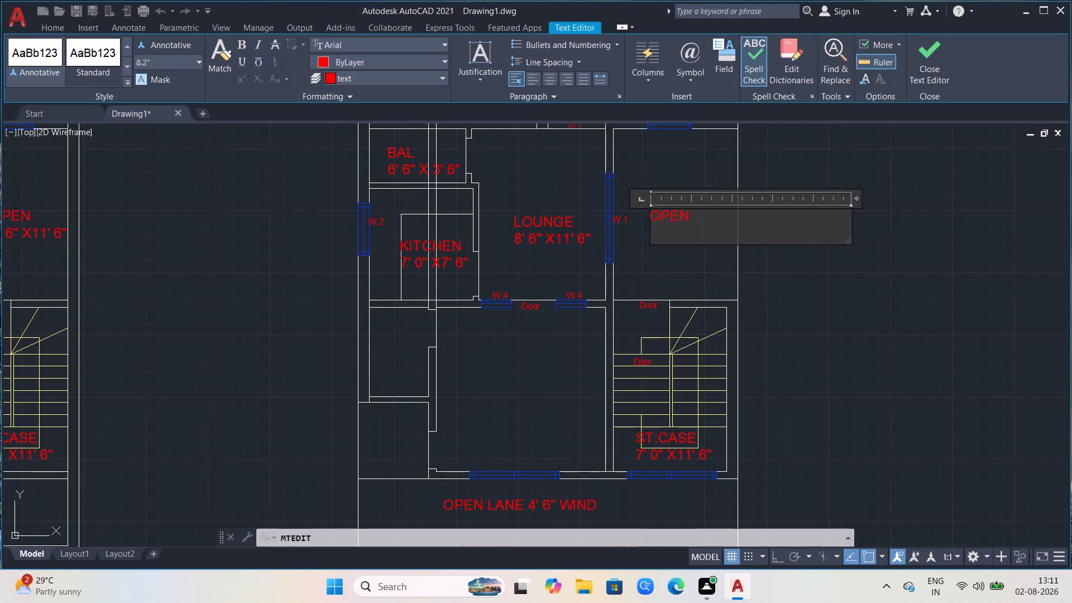
pyautogui.write('TO SKY')
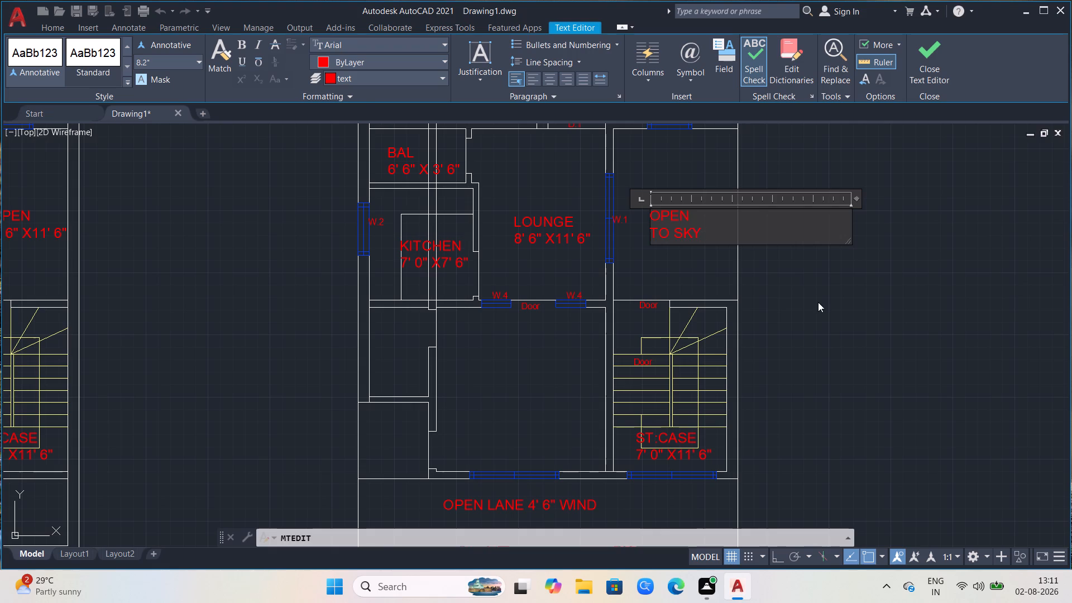
pyautogui.click(818, 302)
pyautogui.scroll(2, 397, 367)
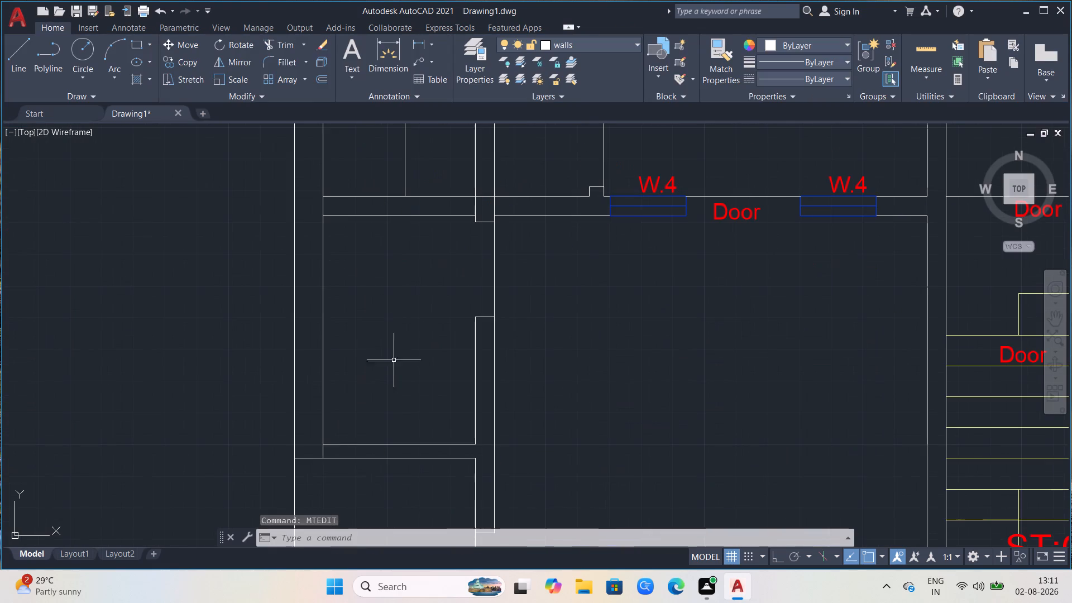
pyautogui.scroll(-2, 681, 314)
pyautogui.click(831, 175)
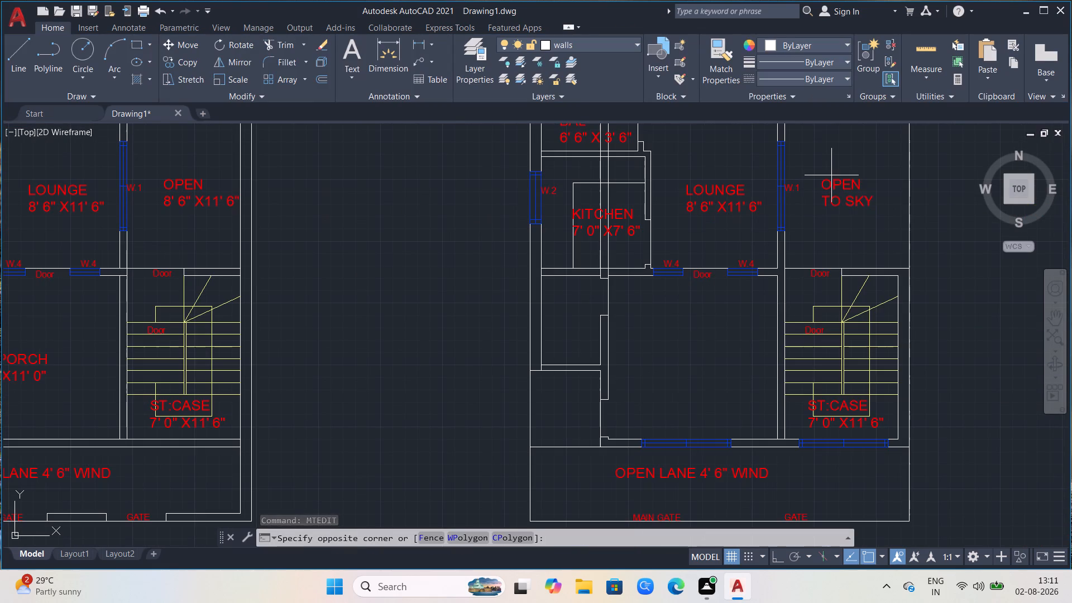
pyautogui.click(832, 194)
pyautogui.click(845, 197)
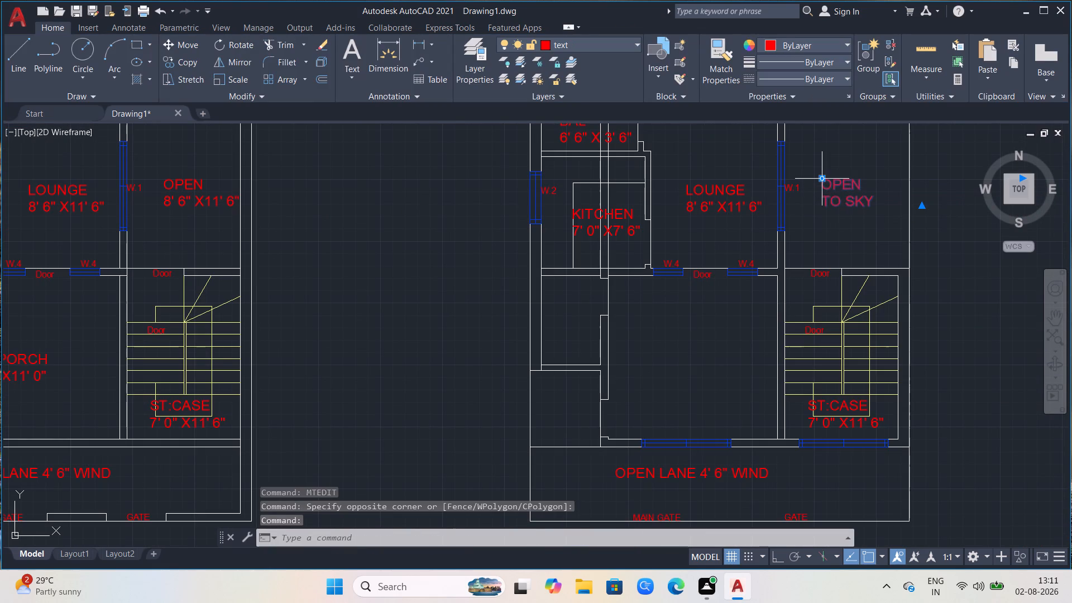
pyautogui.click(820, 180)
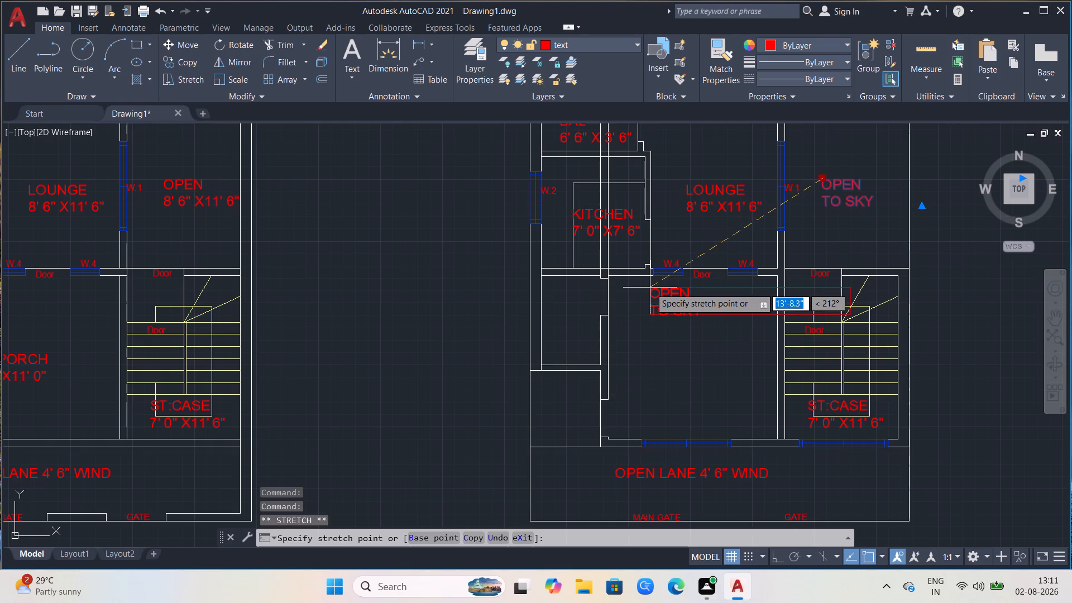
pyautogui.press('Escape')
# Move the BED ROOM label from the upper bedroom on the duplicated plan into the large former car porch space beside ST:CASE.
pyautogui.scroll(-1, 677, 303)
pyautogui.scroll(1, 710, 358)
pyautogui.scroll(-2, 710, 312)
pyautogui.click(678, 184)
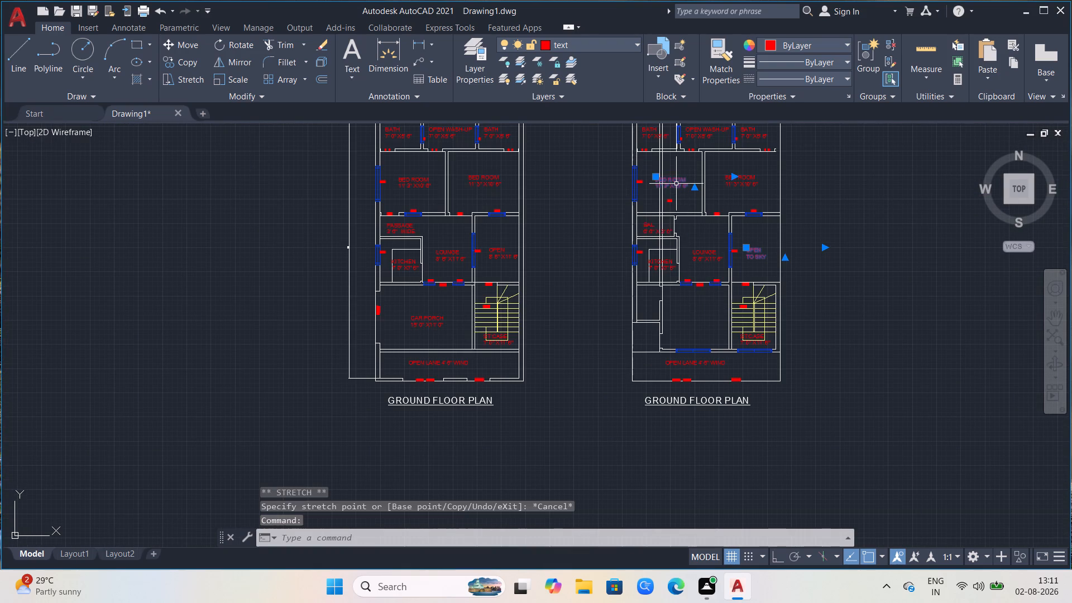
pyautogui.click(653, 175)
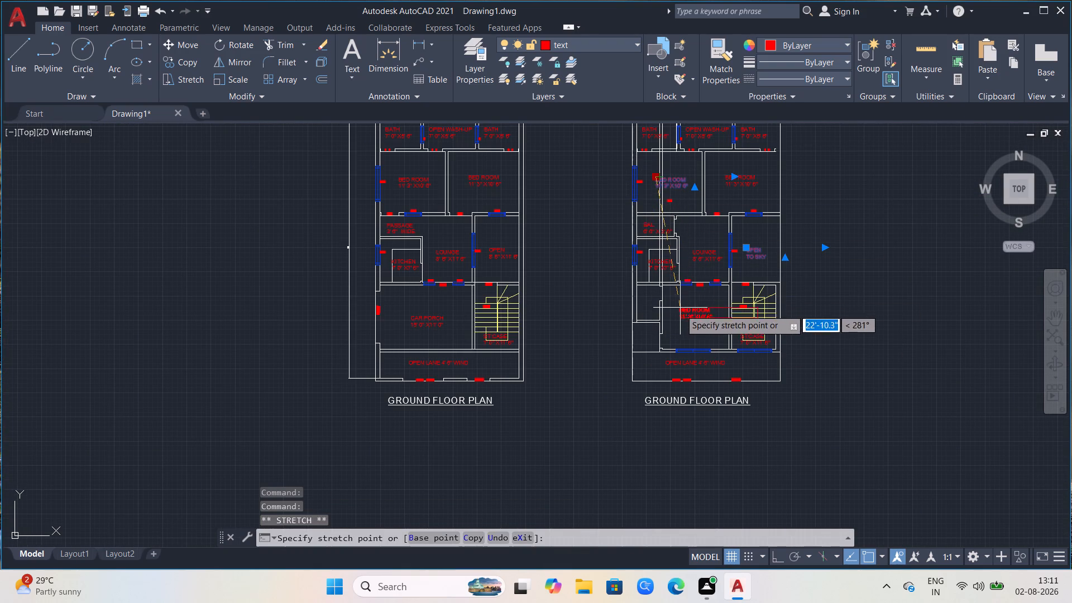
pyautogui.click(679, 310)
pyautogui.click(679, 310)
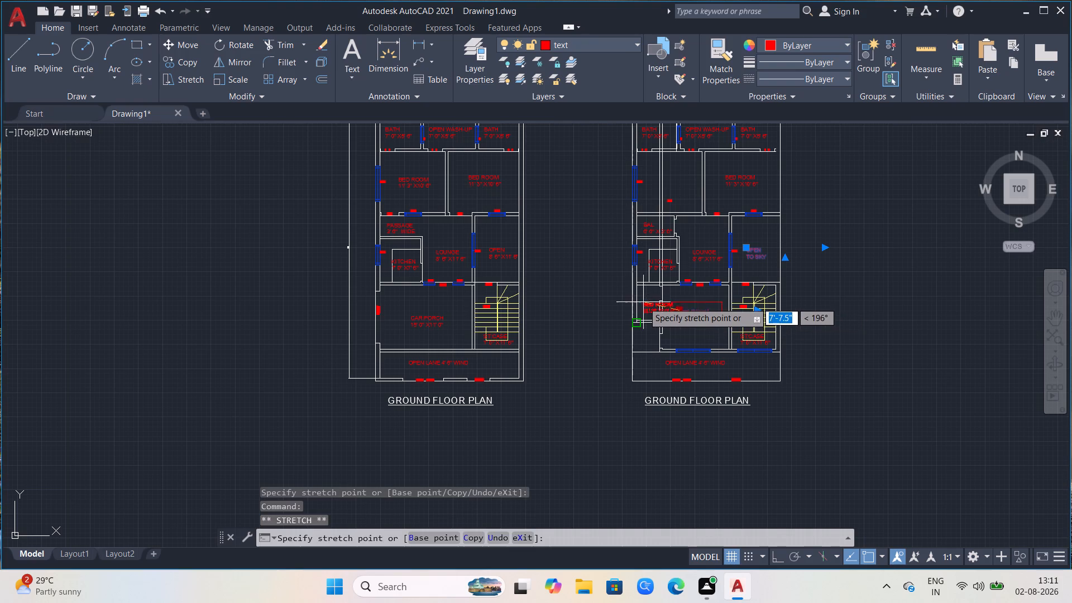
pyautogui.click(640, 294)
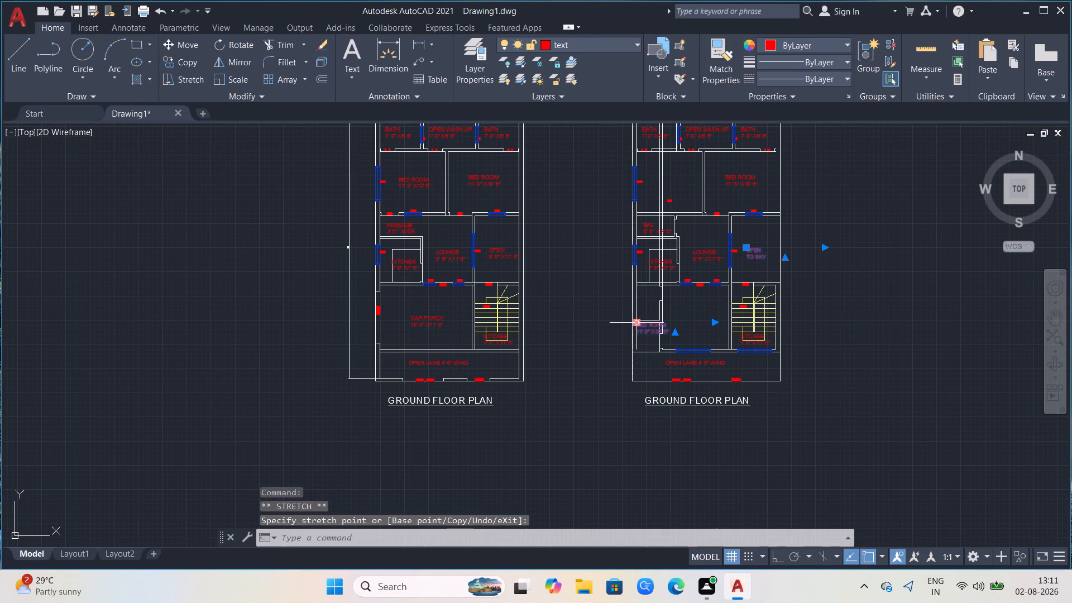
pyautogui.click(636, 322)
pyautogui.click(643, 301)
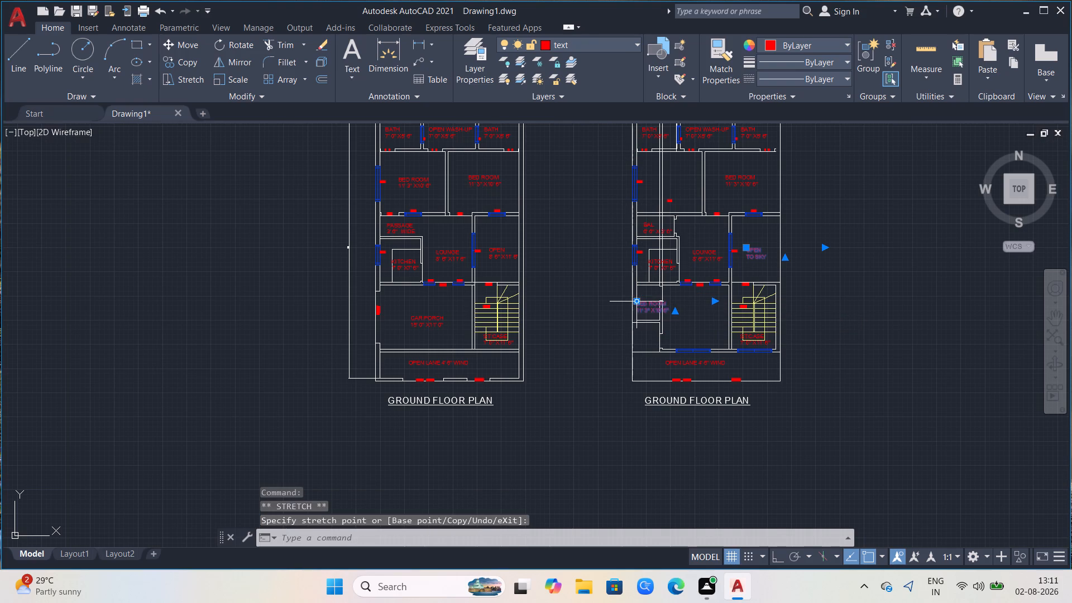
pyautogui.click(639, 303)
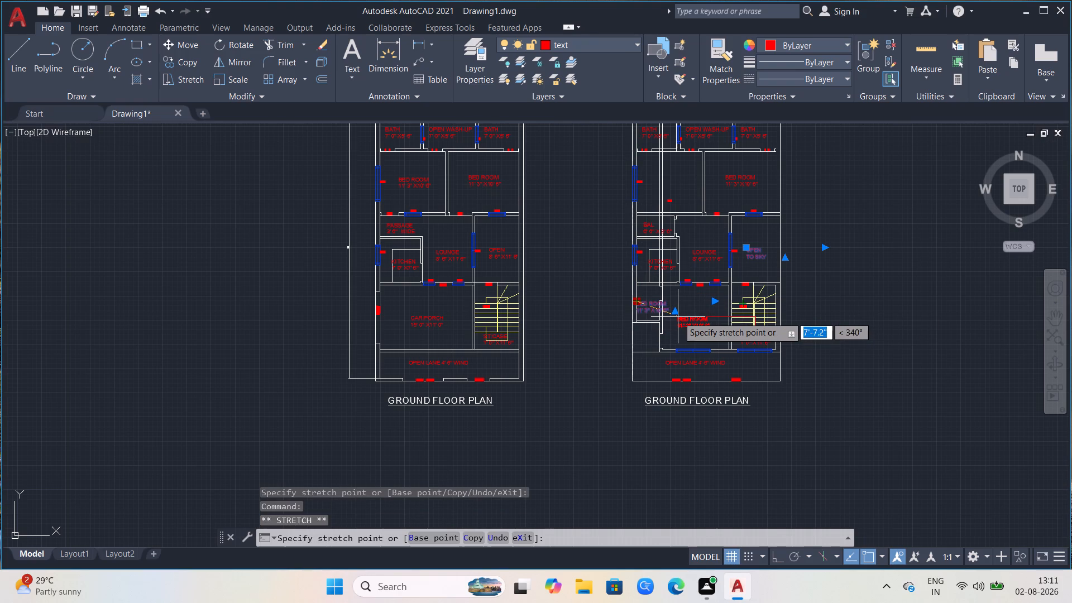
pyautogui.click(678, 317)
# Copy the BED ROOM label into the two small partitioned spaces beside the large room, one above and one below the partition.
pyautogui.click(679, 315)
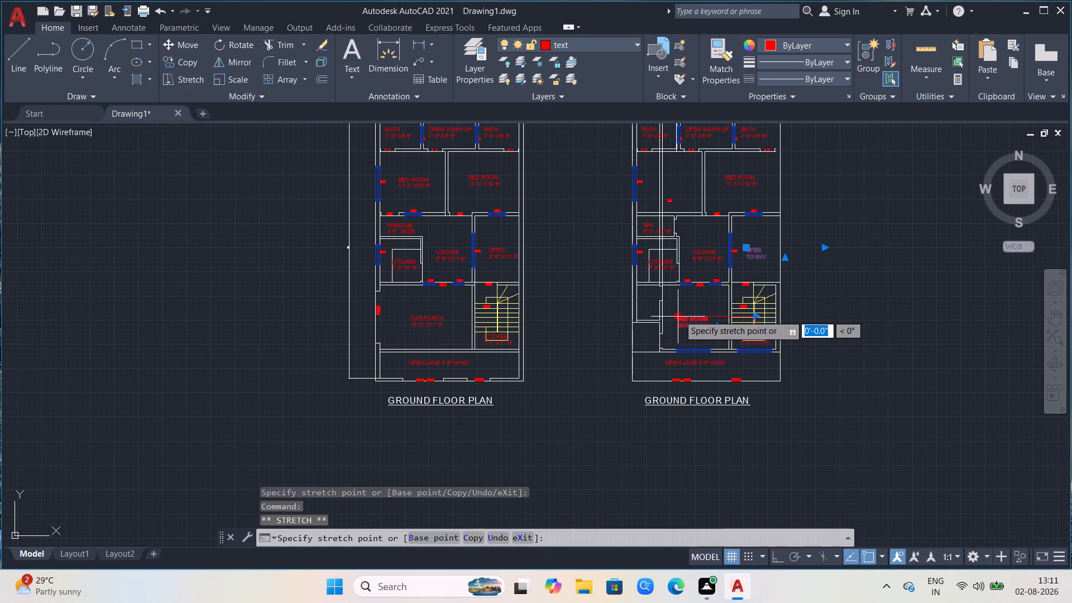
pyautogui.write('CO')
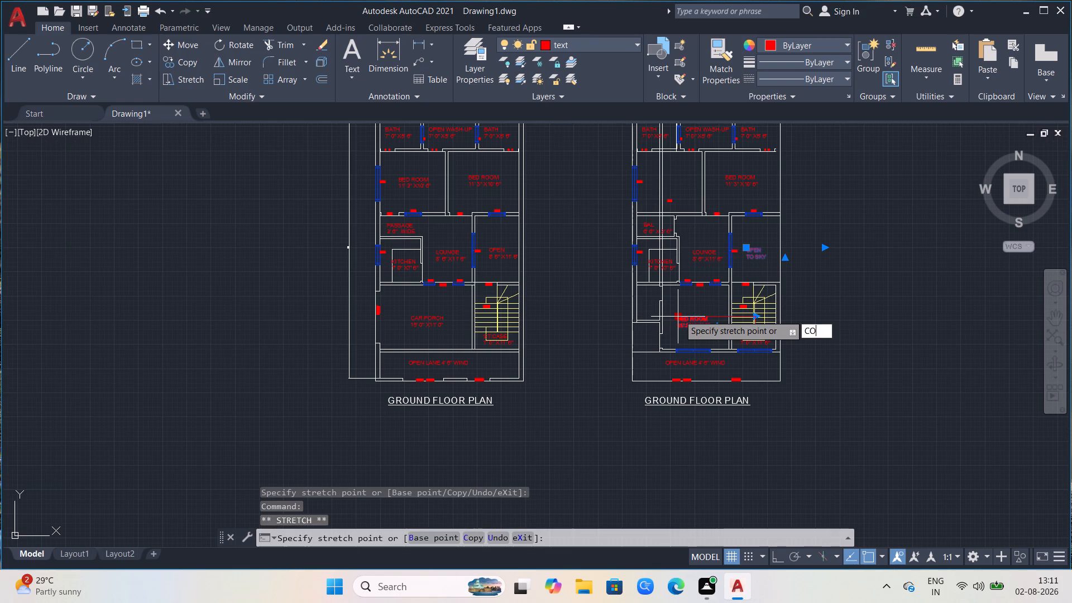
pyautogui.press('Return')
pyautogui.click(679, 315)
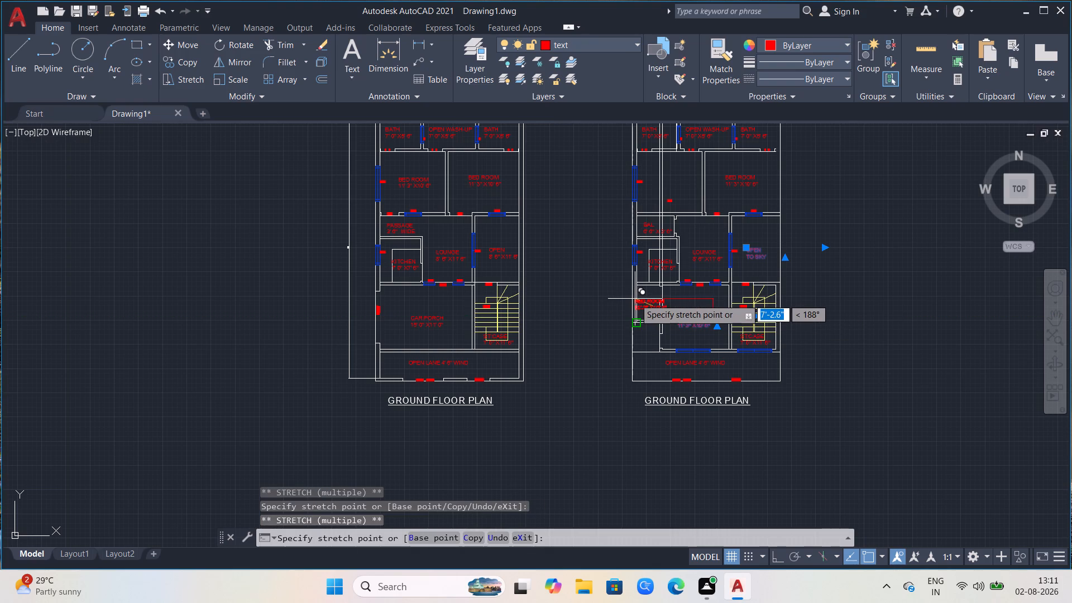
pyautogui.click(639, 299)
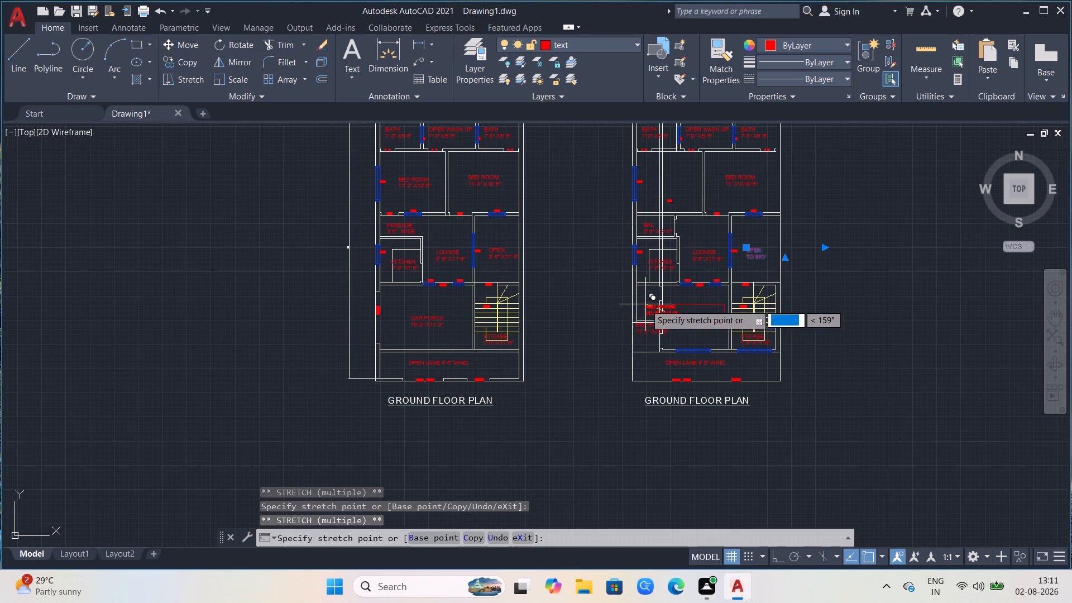
pyautogui.click(644, 298)
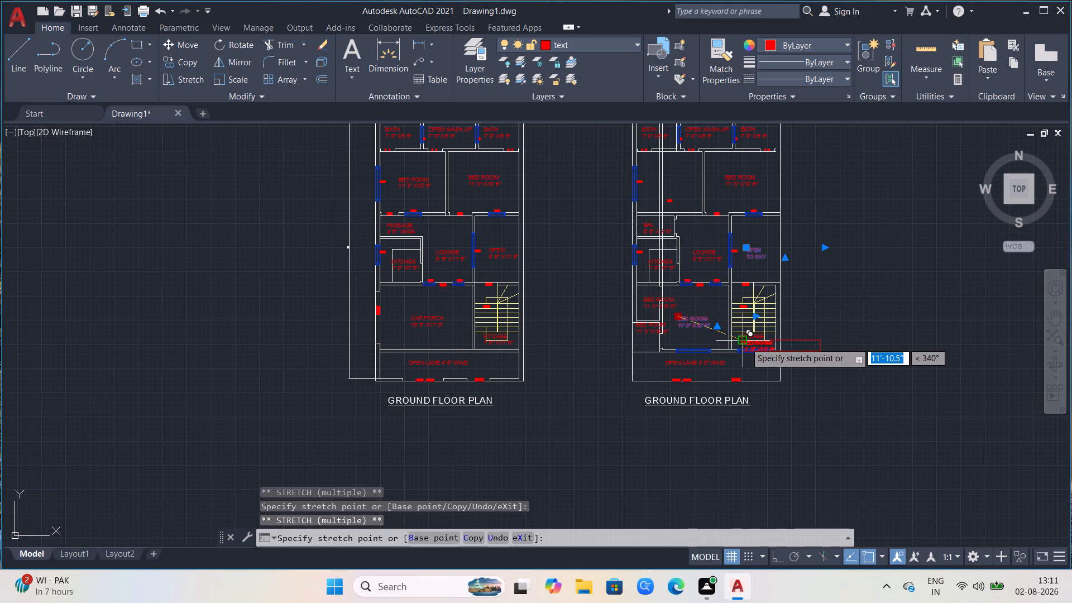
pyautogui.press('Escape')
pyautogui.scroll(3, 690, 317)
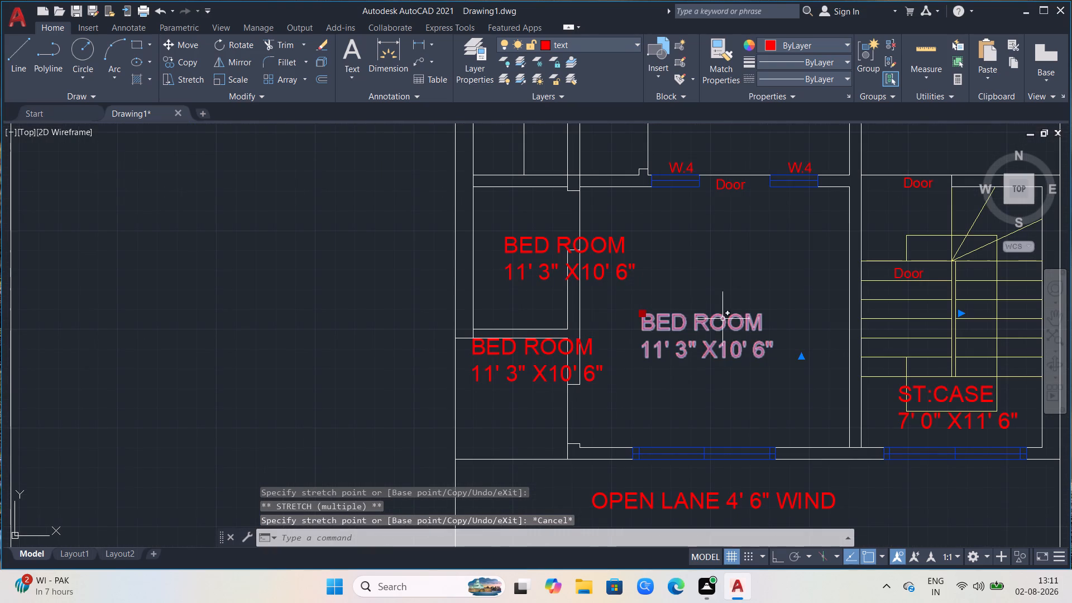
pyautogui.press('`')
pyautogui.click(152, 239)
pyautogui.press('Escape')
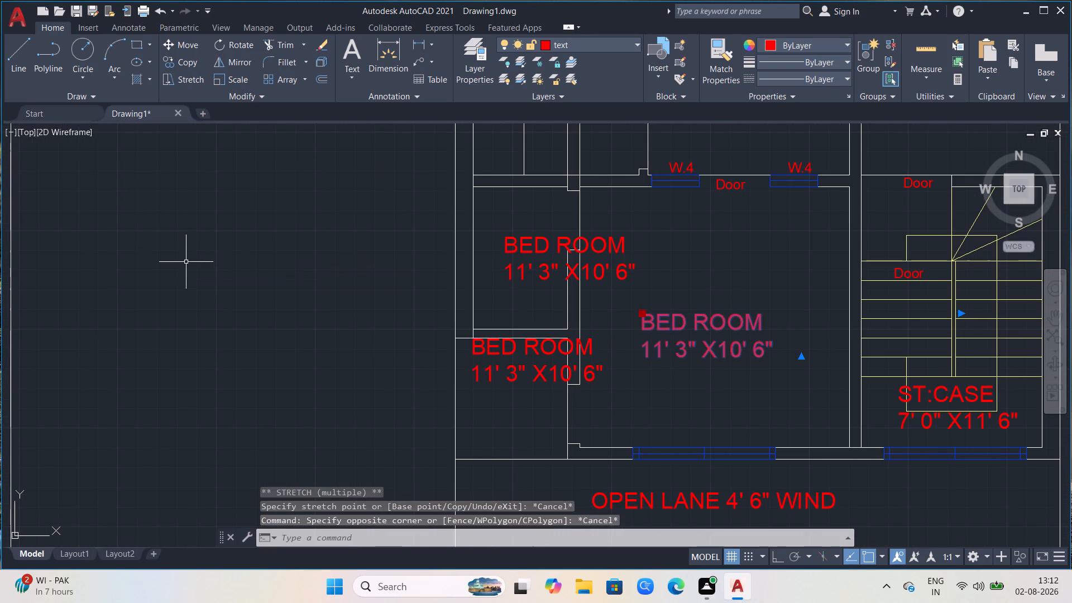
pyautogui.press('Escape')
# Set the dimensions line of the BED ROOM label in the large room beside ST:CASE to 10' 6" X11' 0".
pyautogui.scroll(2, 740, 310)
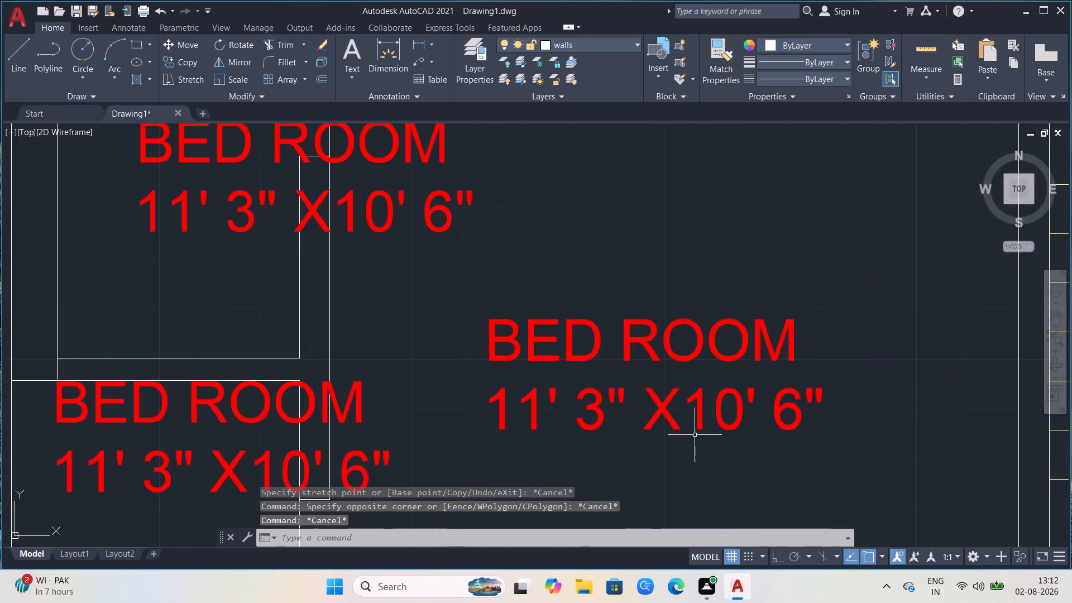
pyautogui.click(631, 357)
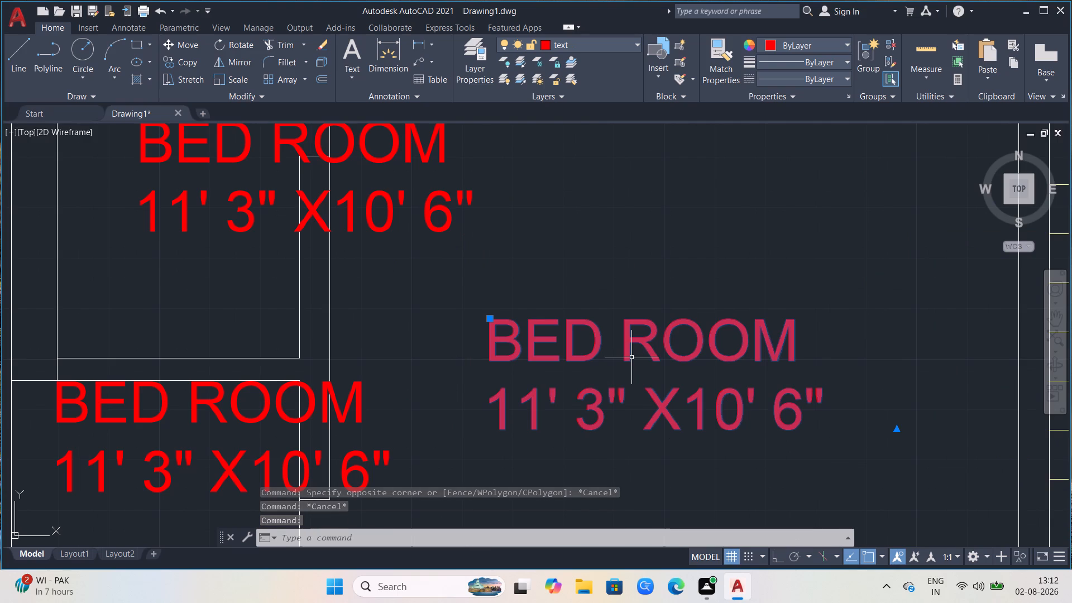
pyautogui.write('MT')
pyautogui.click(682, 405)
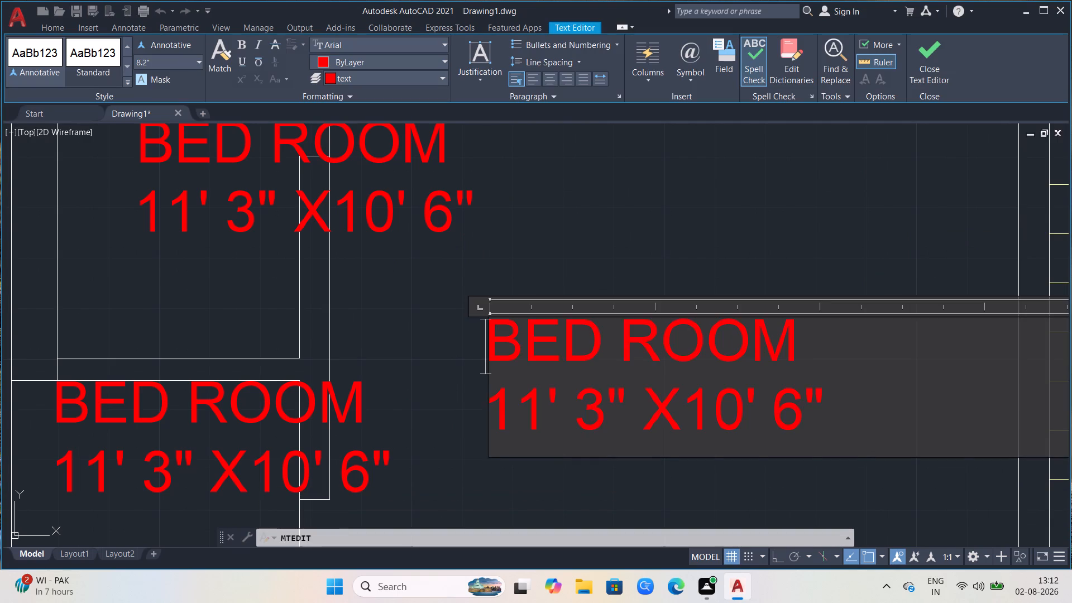
pyautogui.click(551, 418)
pyautogui.press('BackSpace')
pyautogui.press('BackSpace')
pyautogui.write('10')
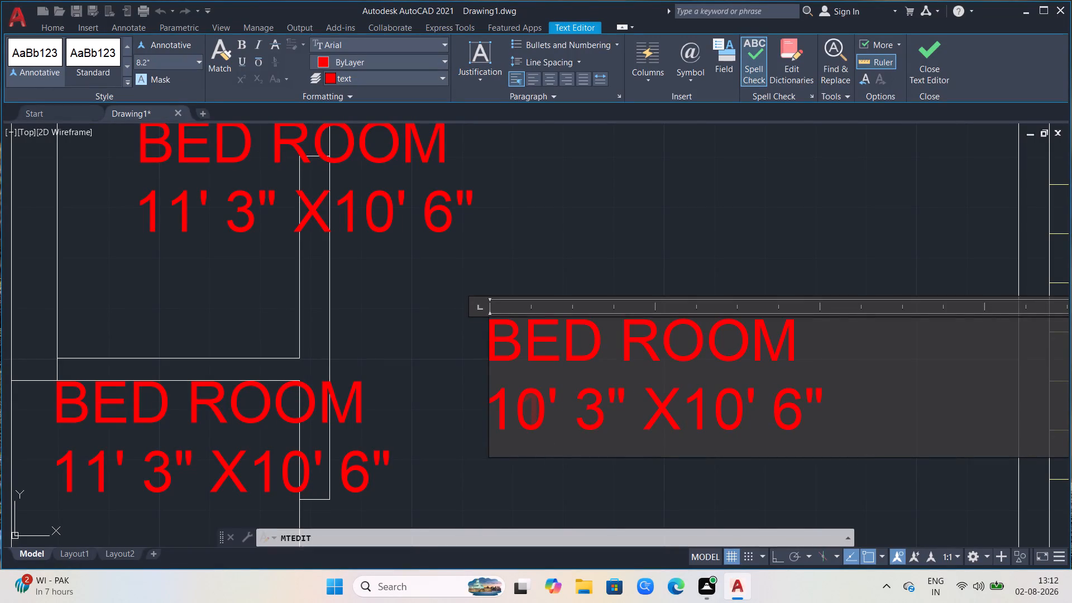
pyautogui.click(605, 396)
pyautogui.press('BackSpace')
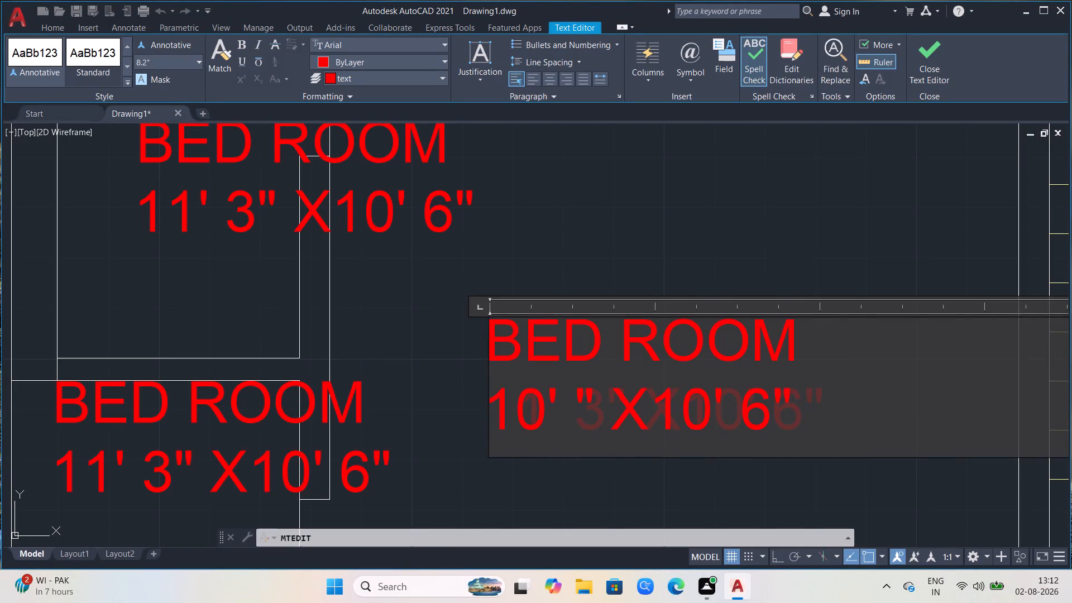
pyautogui.press('6')
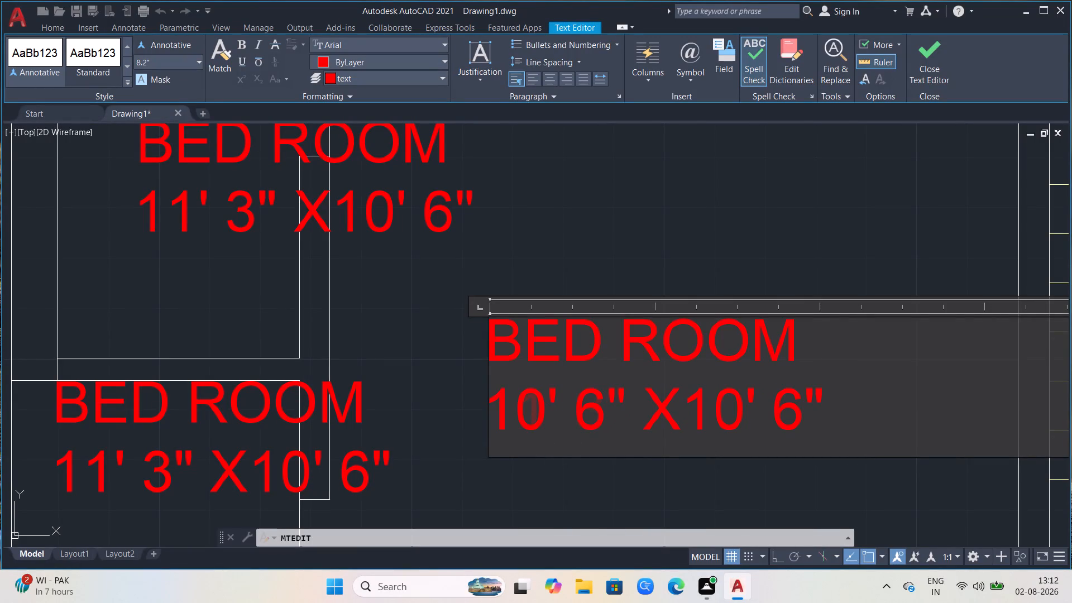
pyautogui.click(749, 410)
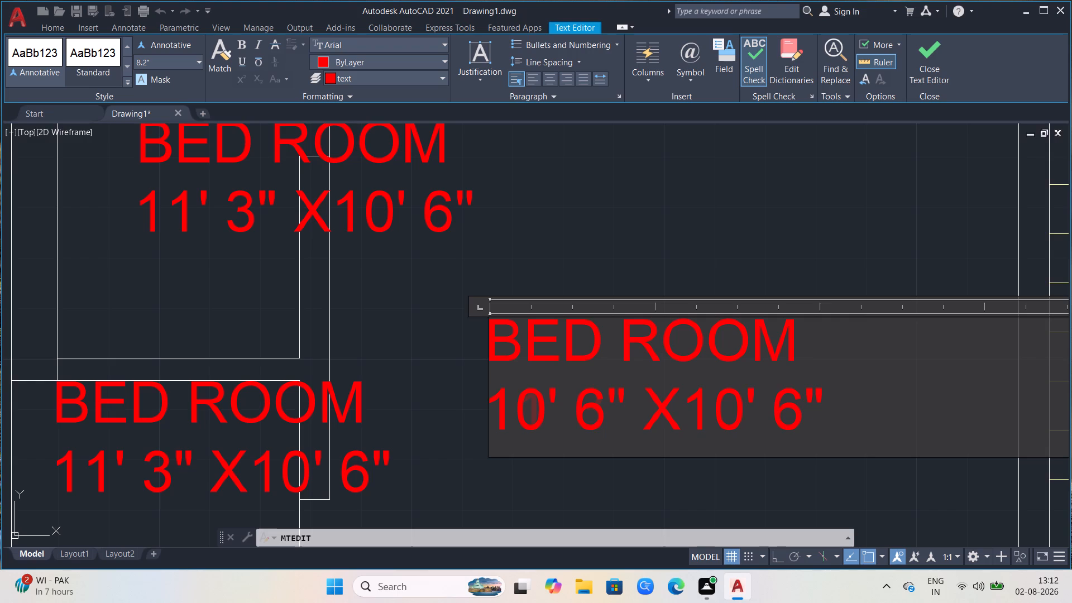
pyautogui.press('BackSpace')
pyautogui.press('BackSpace')
pyautogui.write('11')
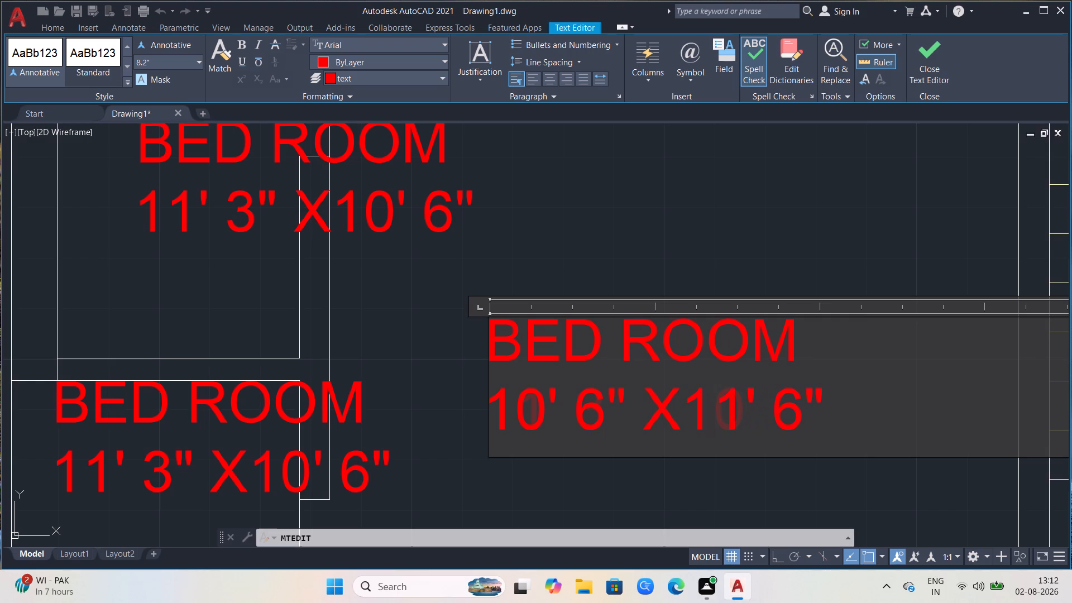
pyautogui.click(806, 422)
pyautogui.press('BackSpace')
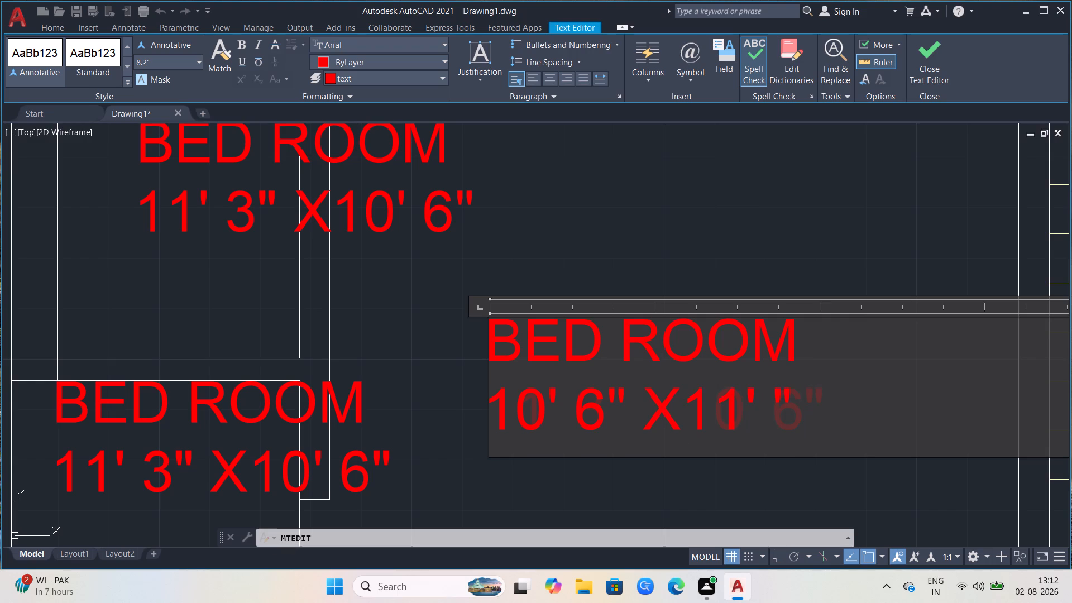
pyautogui.press('0')
pyautogui.scroll(-1, 442, 396)
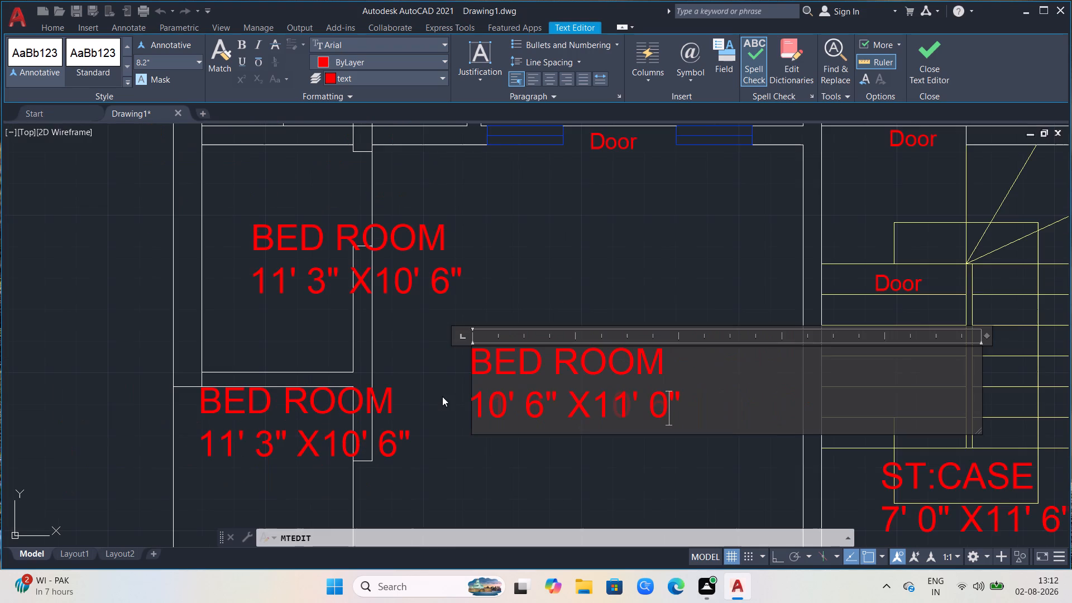
pyautogui.click(496, 287)
# Narrow the text frame of the upper small space's BED ROOM label and move it onto the lower label's insertion point below the partition.
pyautogui.click(401, 266)
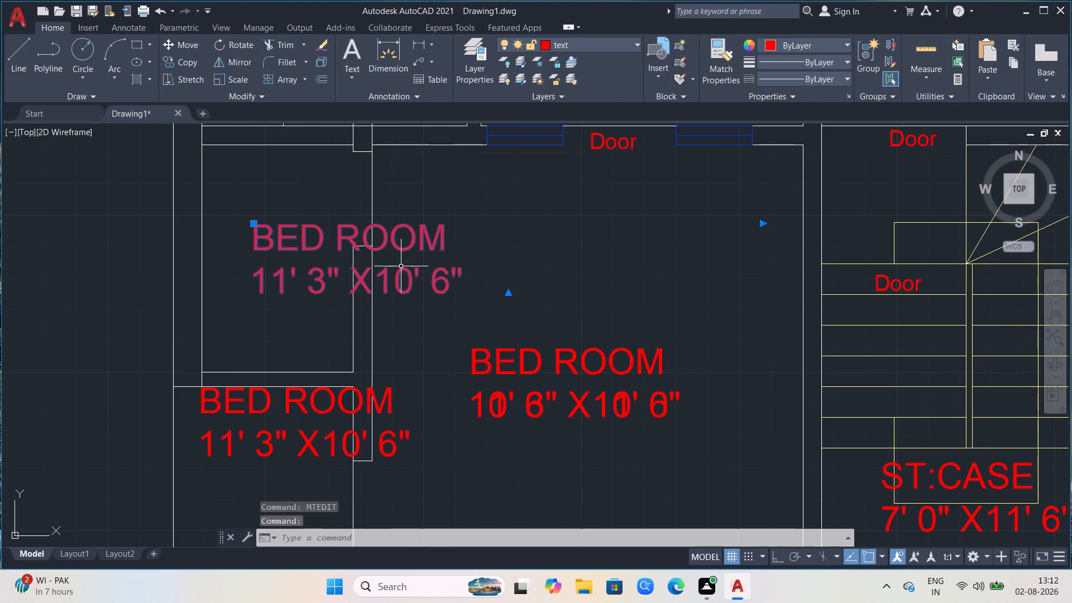
pyautogui.click(764, 222)
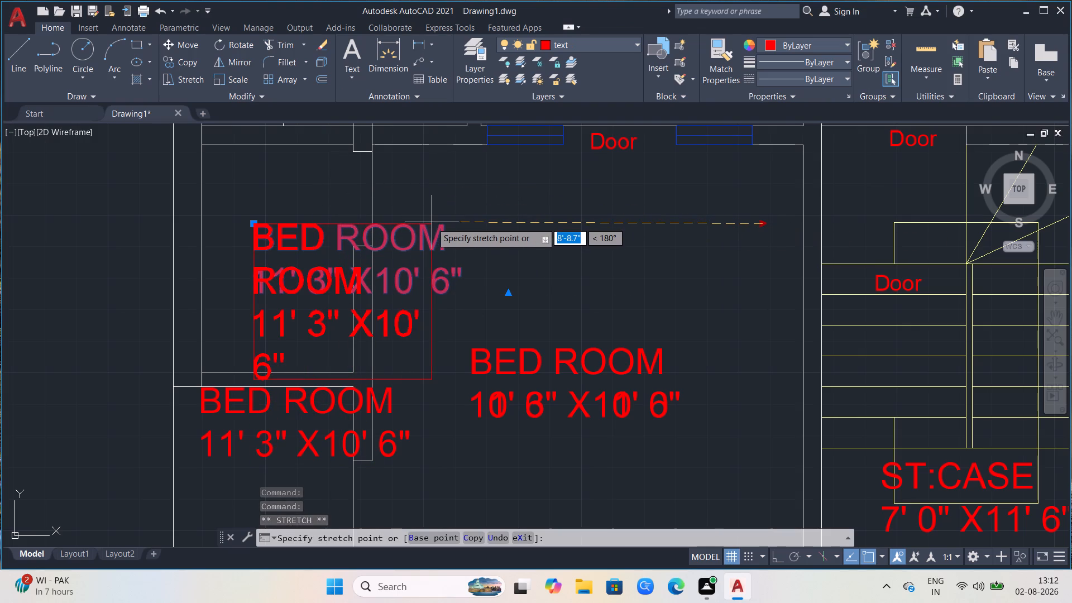
pyautogui.click(432, 222)
pyautogui.click(300, 243)
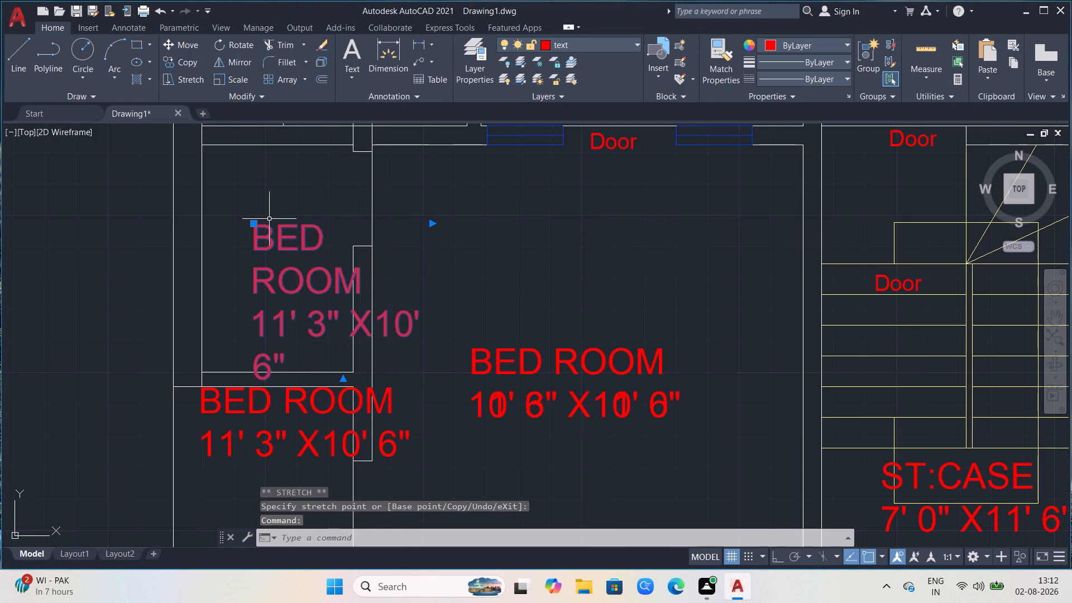
pyautogui.click(257, 223)
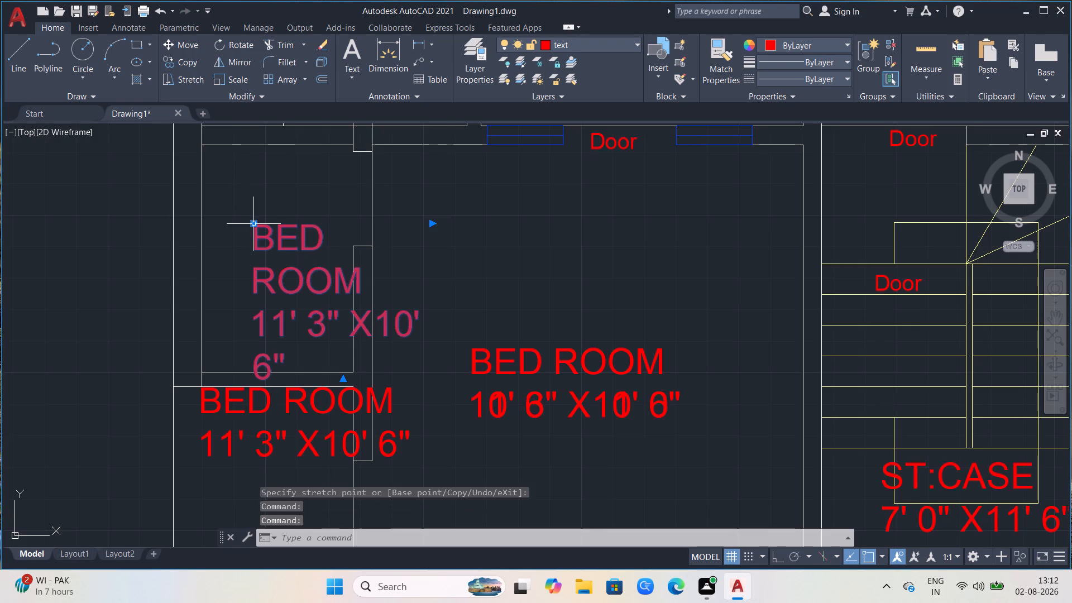
pyautogui.click(253, 222)
pyautogui.click(205, 184)
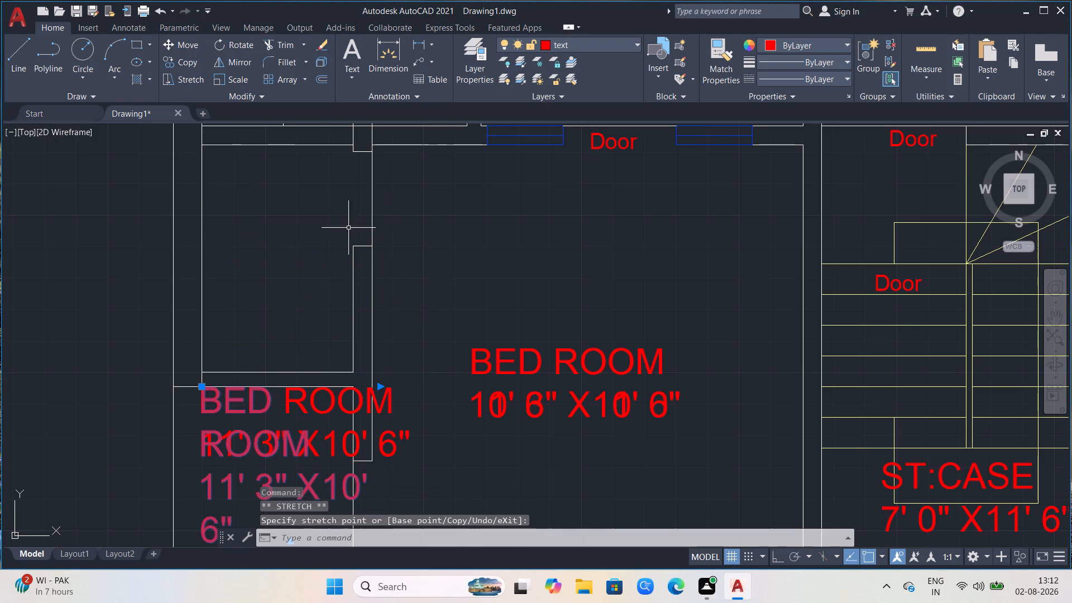
# Move the two overlapping BED ROOM labels together up into the small space above the partition, along the outer wall's inner line.
pyautogui.click(289, 406)
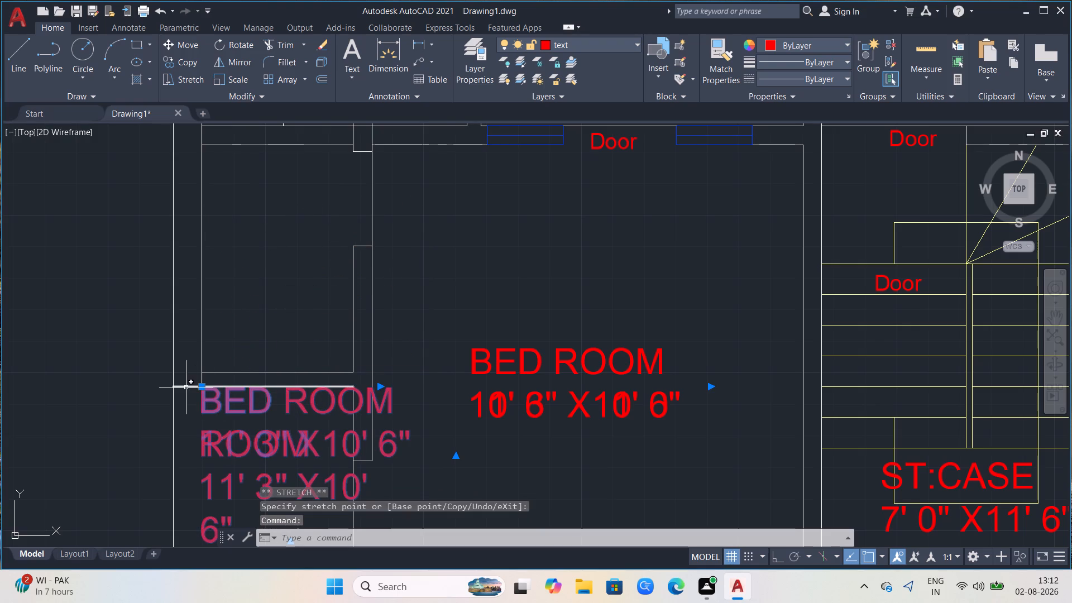
pyautogui.click(202, 386)
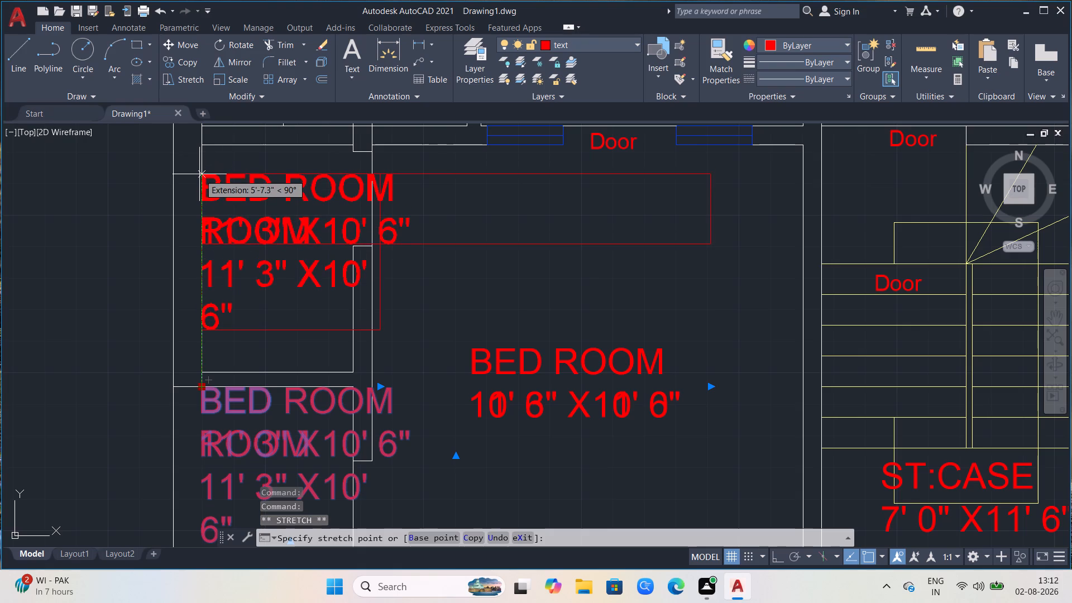
pyautogui.click(199, 174)
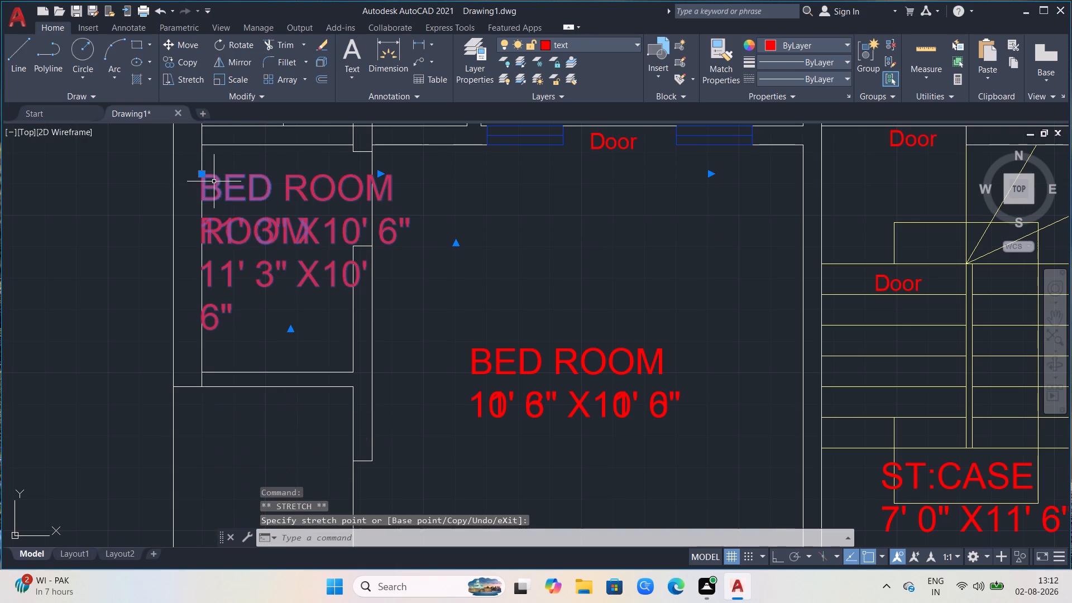
pyautogui.click(200, 174)
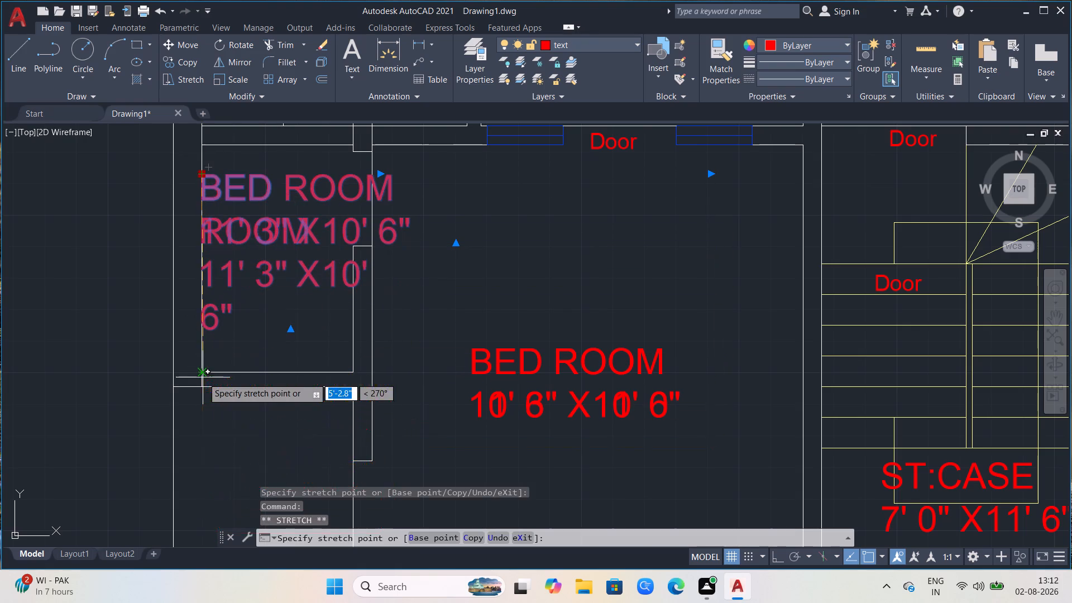
pyautogui.press('Escape')
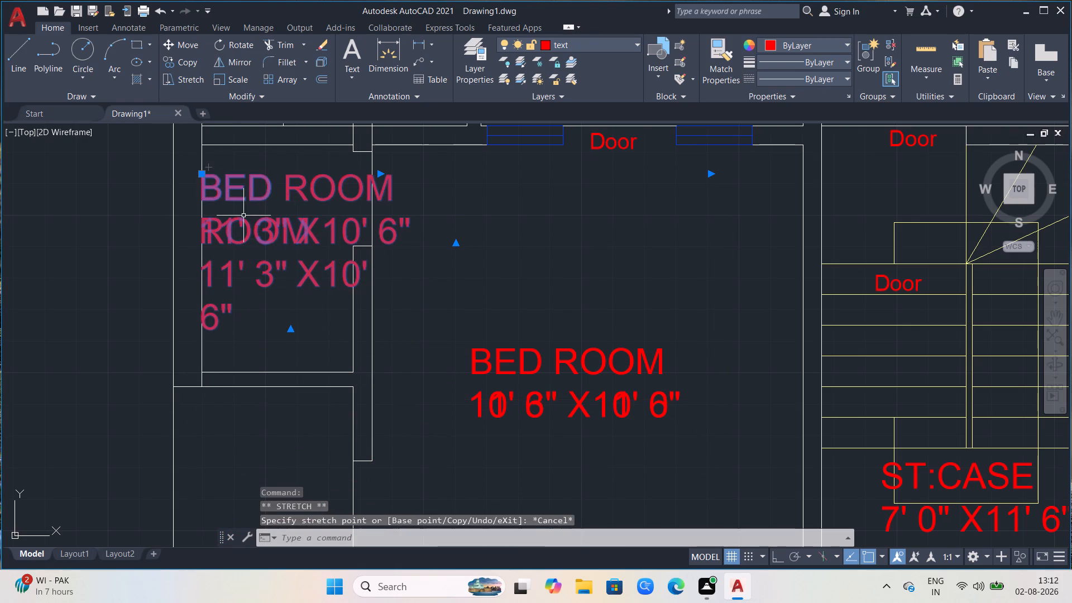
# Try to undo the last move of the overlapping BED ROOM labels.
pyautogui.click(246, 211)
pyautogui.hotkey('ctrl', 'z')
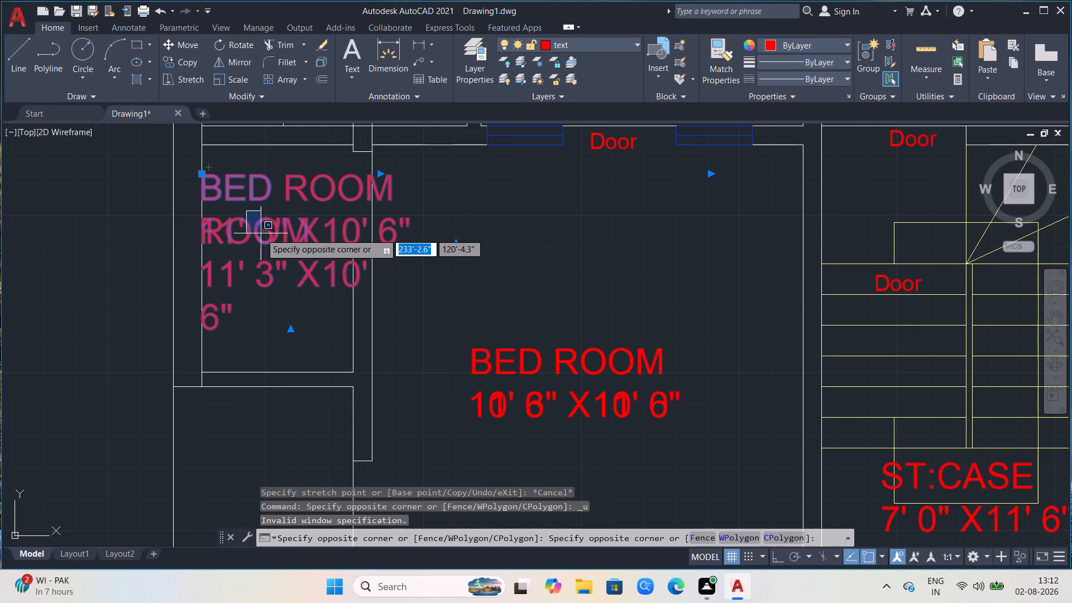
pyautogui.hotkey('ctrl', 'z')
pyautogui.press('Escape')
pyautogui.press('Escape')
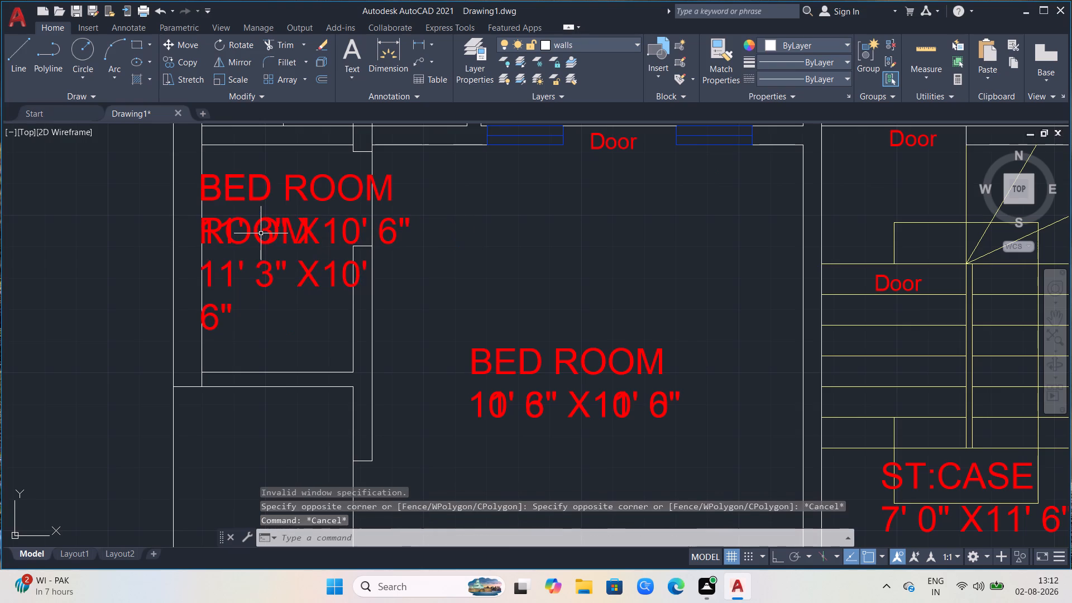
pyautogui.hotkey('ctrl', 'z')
# Move only the narrowed BED ROOM label into the small space below the partition, starting at the outer wall line.
pyautogui.click(261, 237)
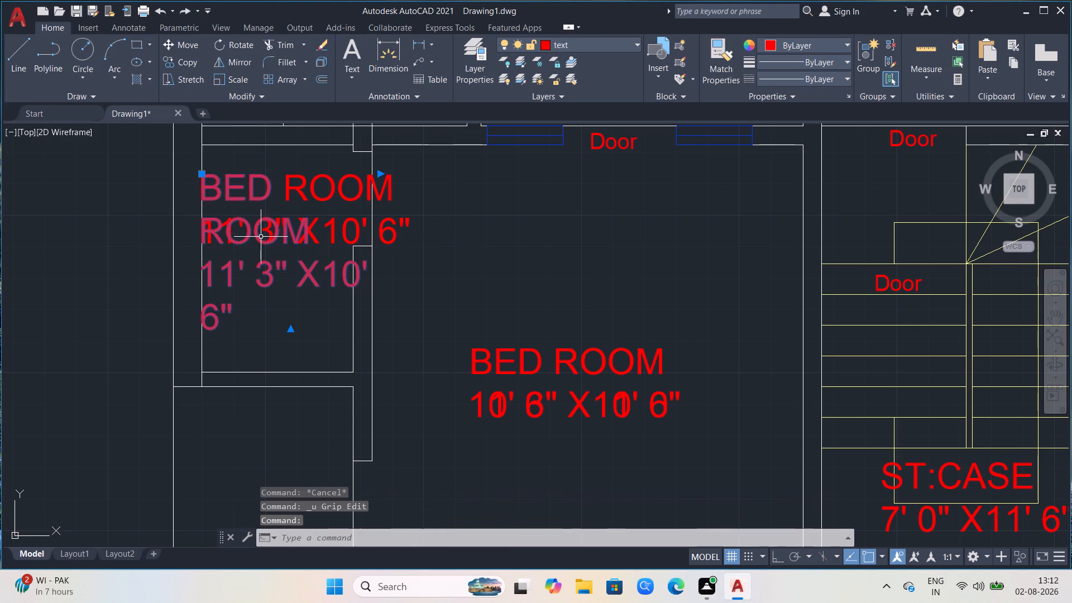
pyautogui.click(200, 175)
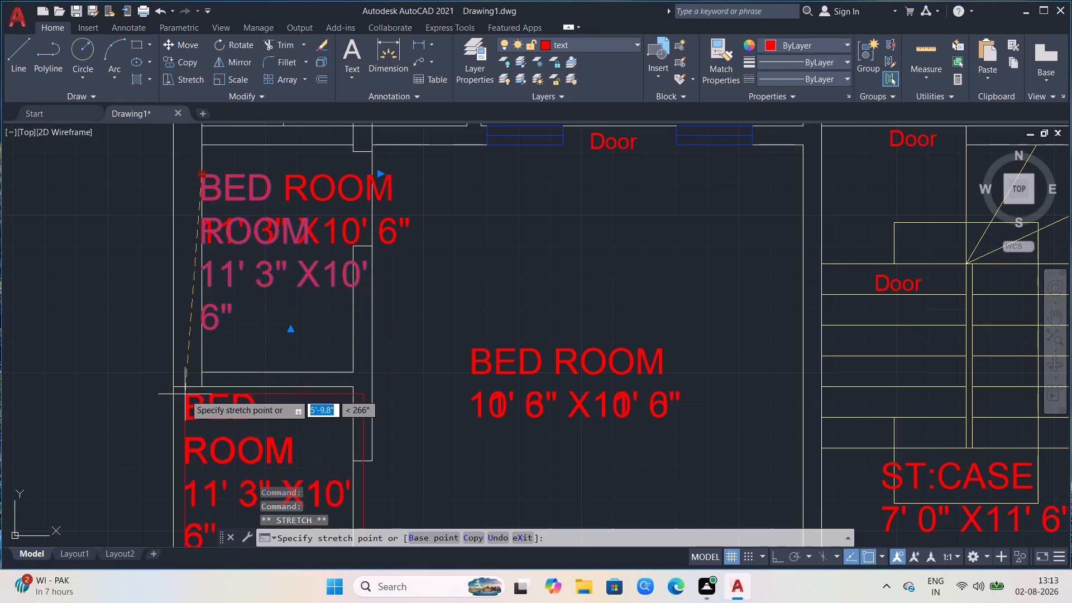
pyautogui.click(185, 394)
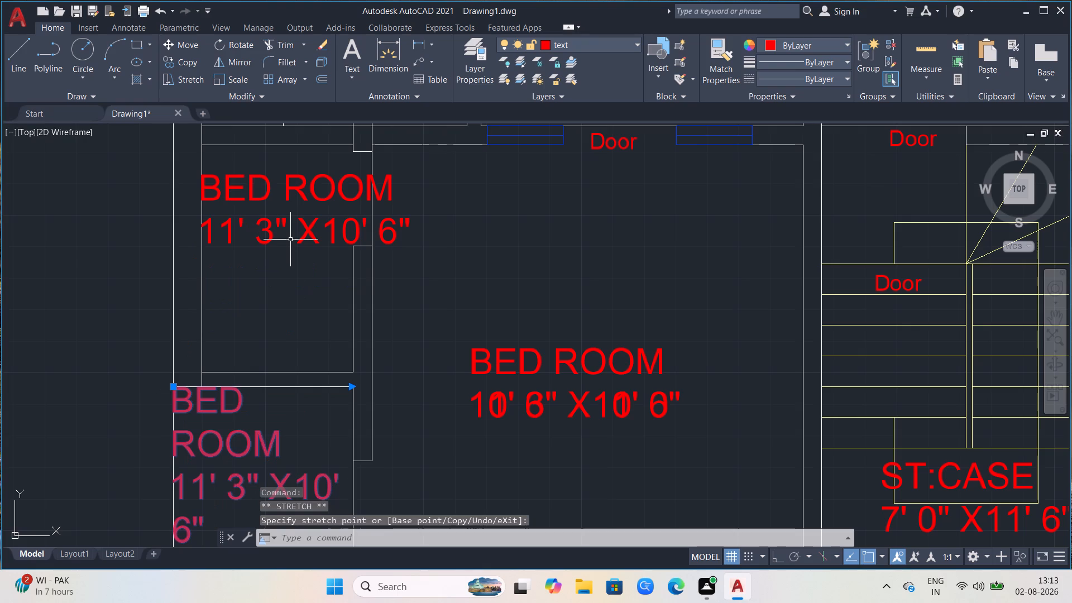
# Edit the BED ROOM label in the small space below the partition and replace its name with BAL.
pyautogui.click(293, 195)
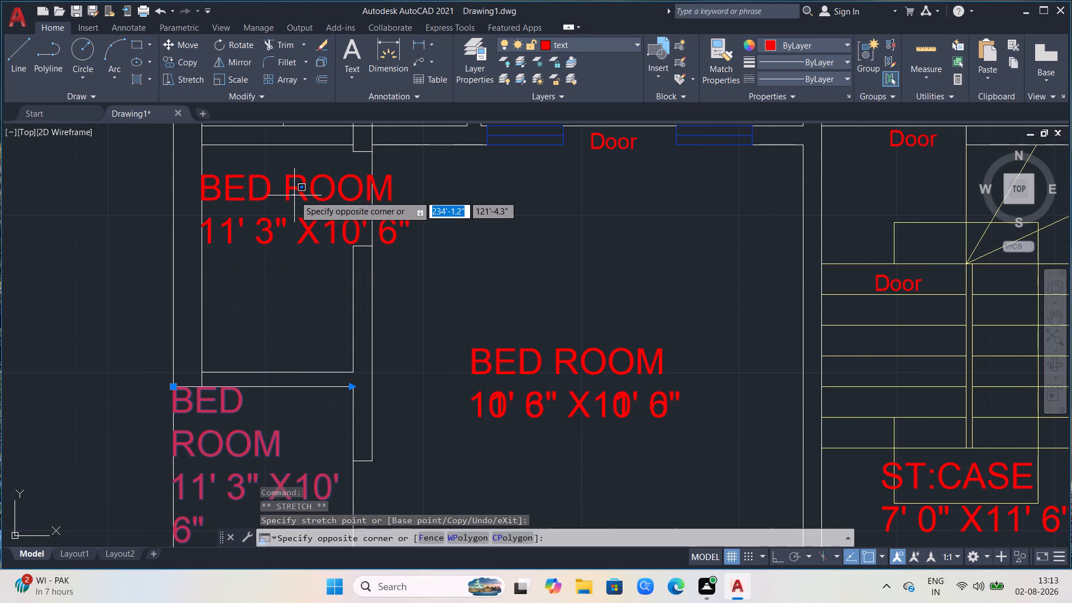
pyautogui.click(300, 221)
pyautogui.click(369, 240)
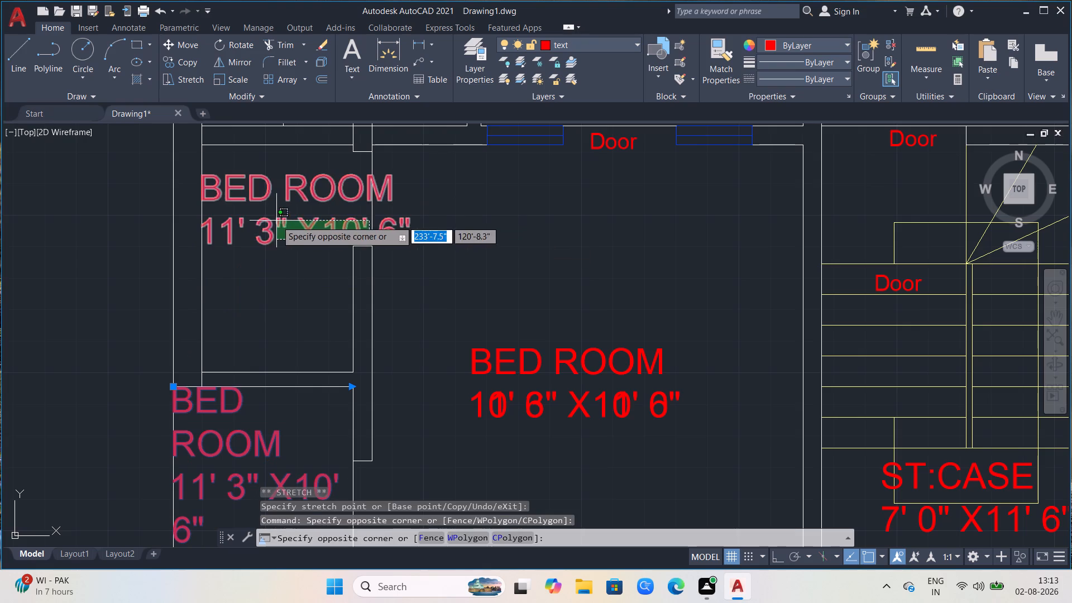
pyautogui.click(271, 222)
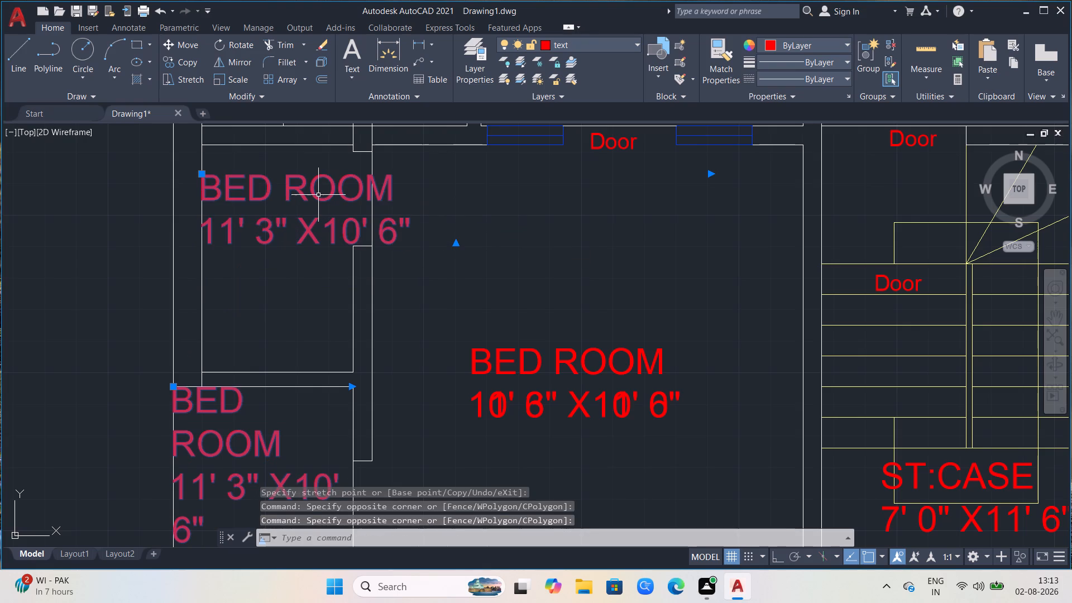
pyautogui.write('MT')
pyautogui.click(360, 234)
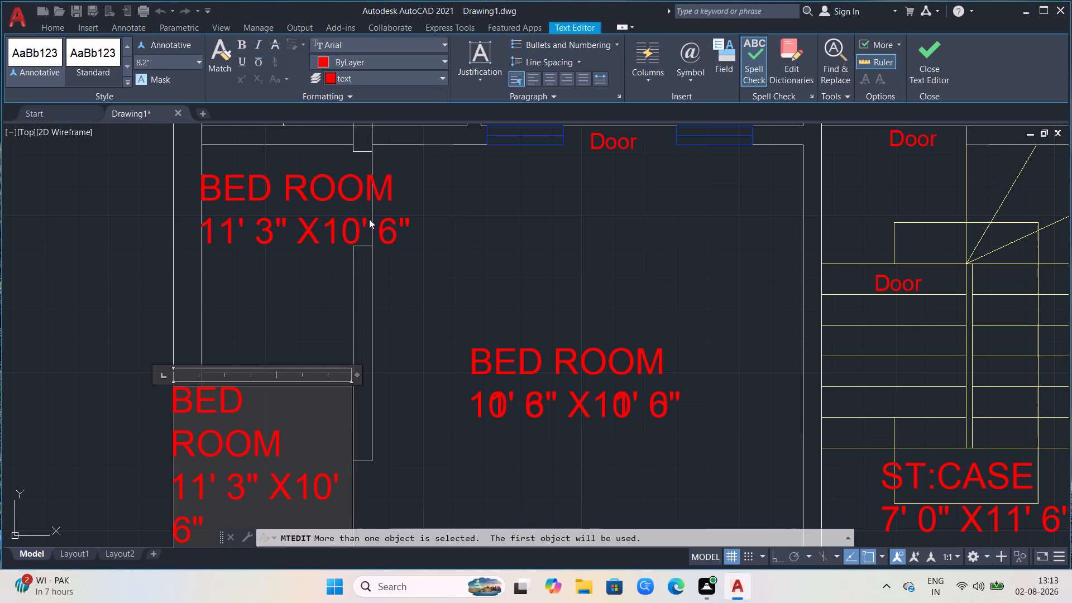
pyautogui.click(271, 394)
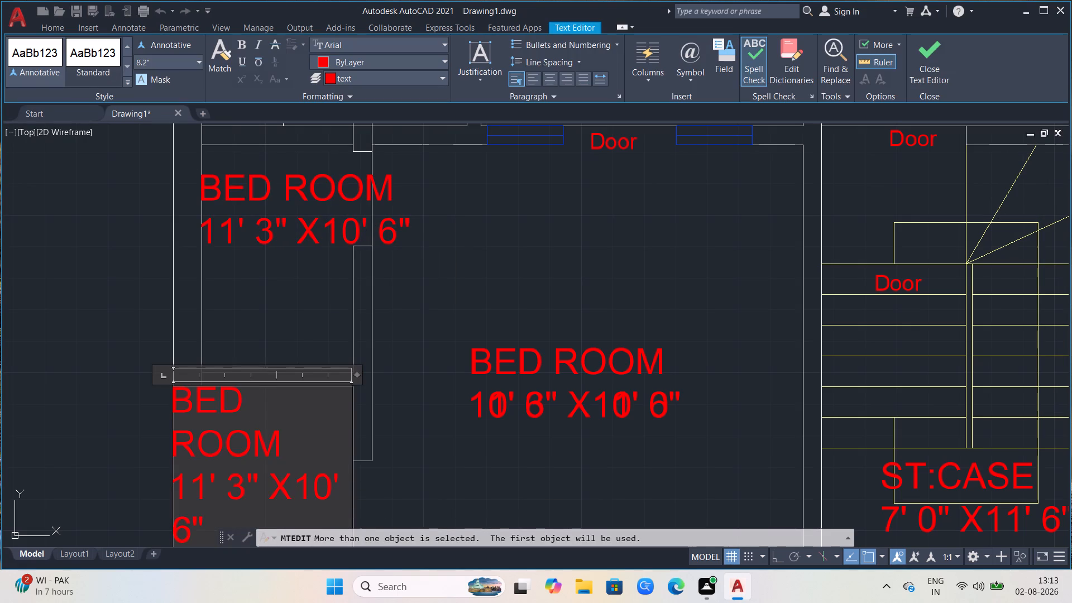
pyautogui.click(293, 454)
pyautogui.press('BackSpace')
pyautogui.press('BackSpace')
pyautogui.press('BackSpace')
pyautogui.press('BackSpace')
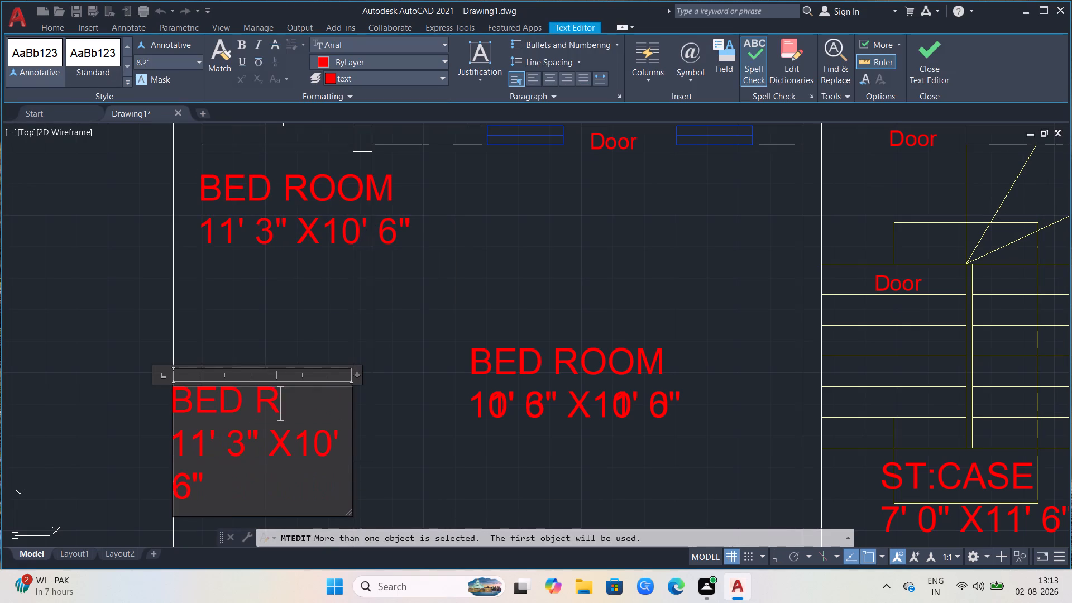
pyautogui.press('BackSpace')
pyautogui.press('BackSpace')
pyautogui.press('BackSpace')
pyautogui.press('BackSpace')
pyautogui.press('BackSpace')
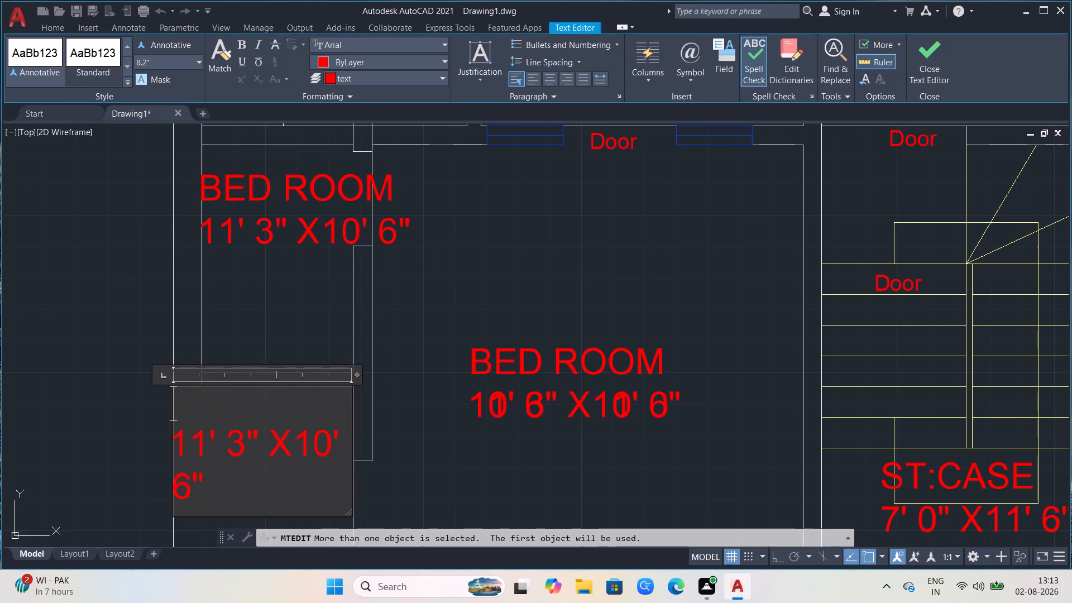
pyautogui.press('b')
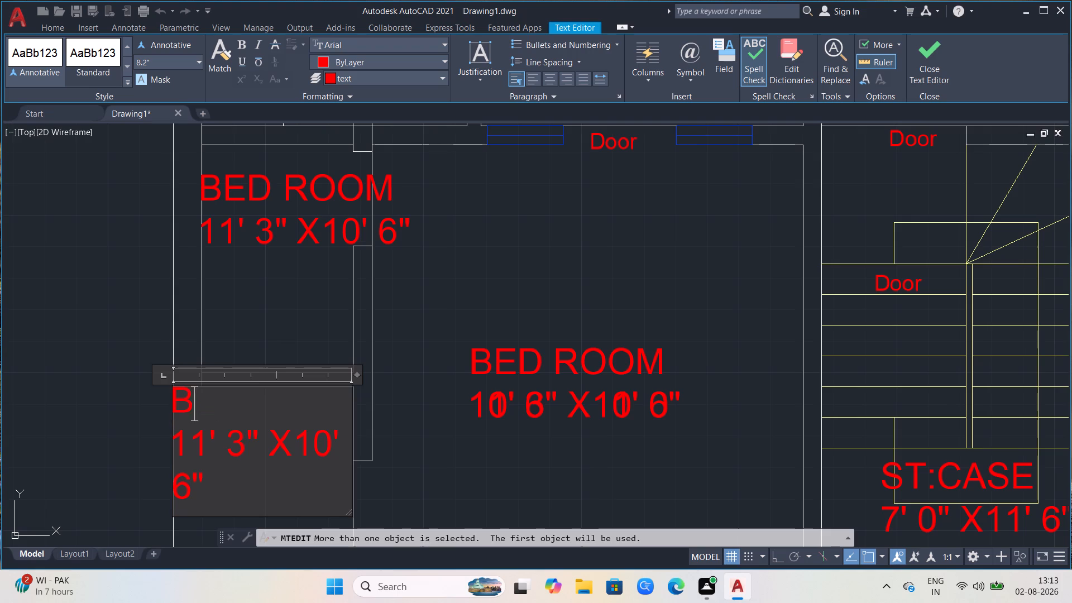
pyautogui.write('LA')
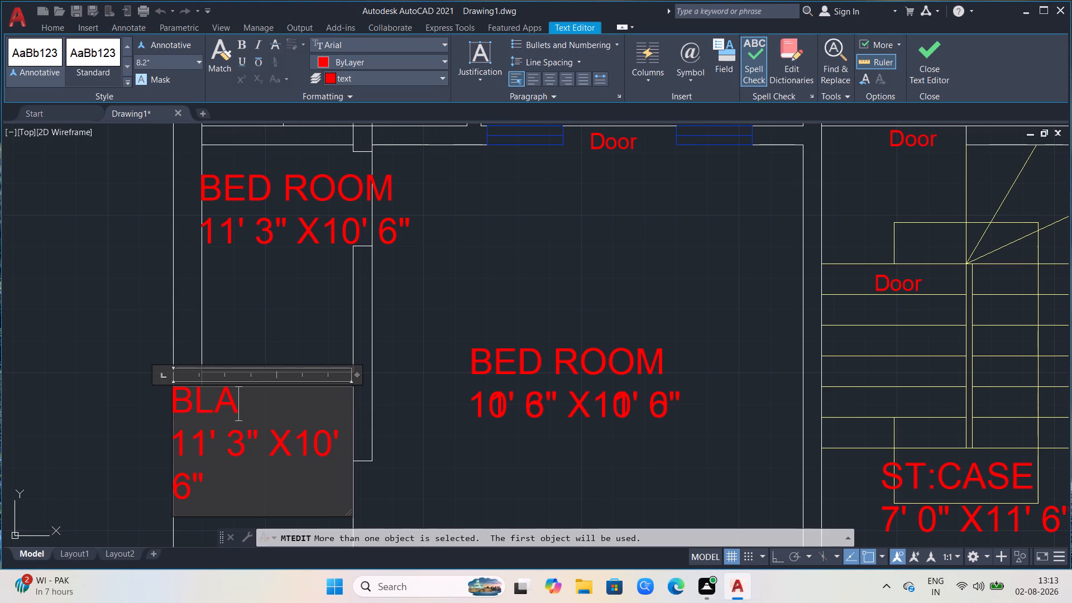
pyautogui.press('BackSpace')
pyautogui.press('BackSpace')
pyautogui.press('a')
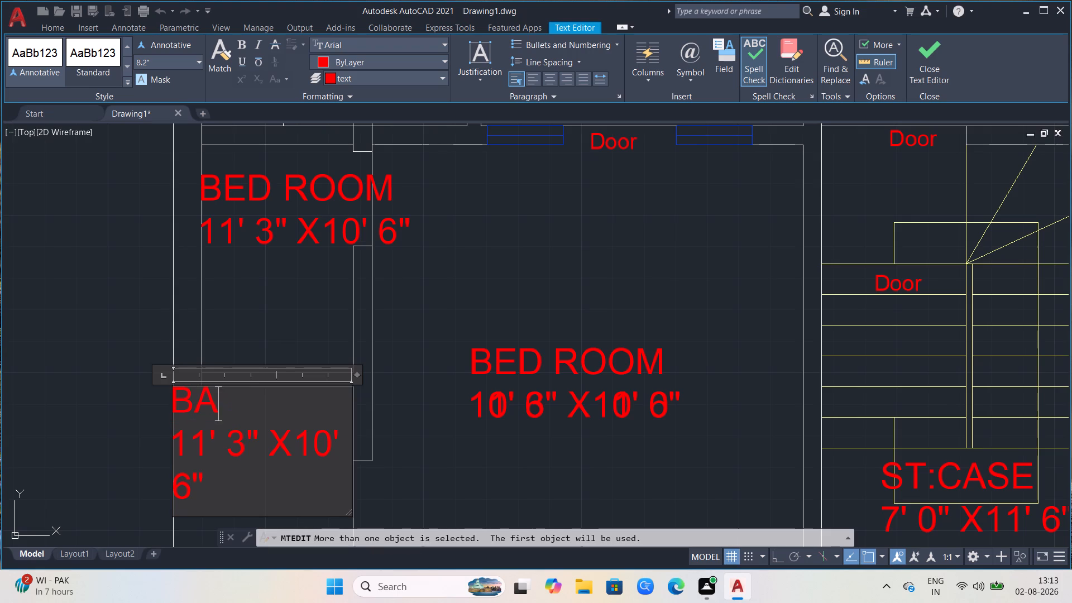
pyautogui.press('l')
# Set the BAL label's first dimension to 4' 0" and break the line after the X.
pyautogui.click(242, 443)
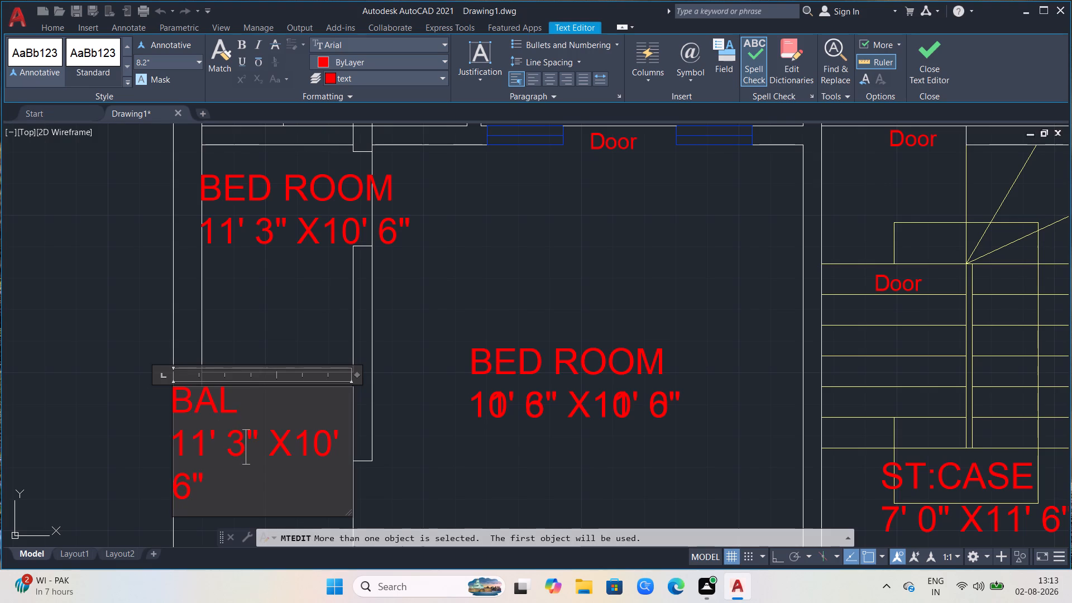
pyautogui.click(208, 446)
pyautogui.press('BackSpace')
pyautogui.press('BackSpace')
pyautogui.press('4')
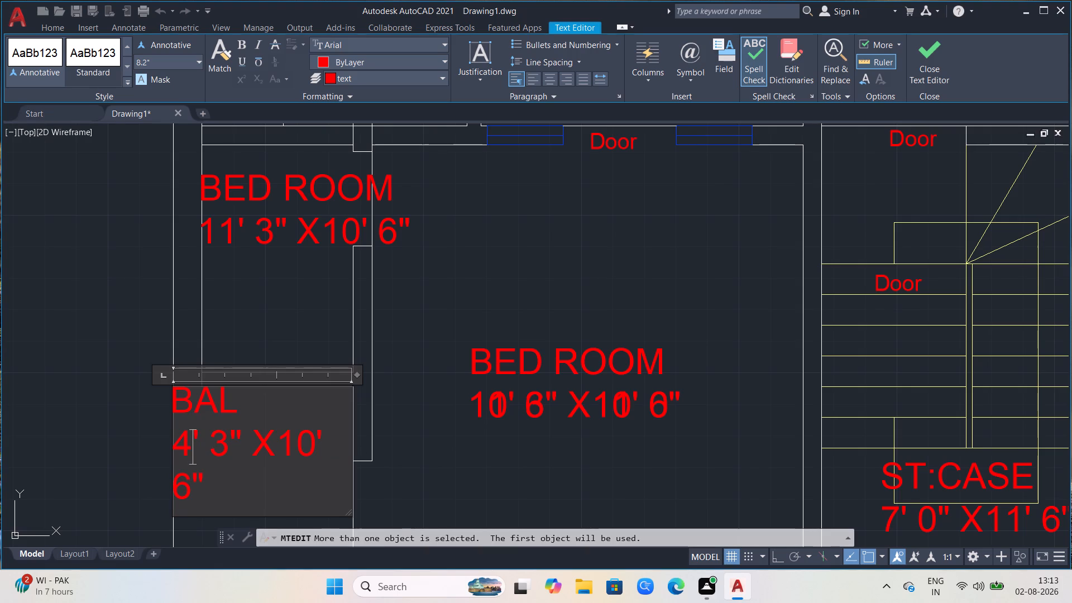
pyautogui.click(230, 439)
pyautogui.press('BackSpace')
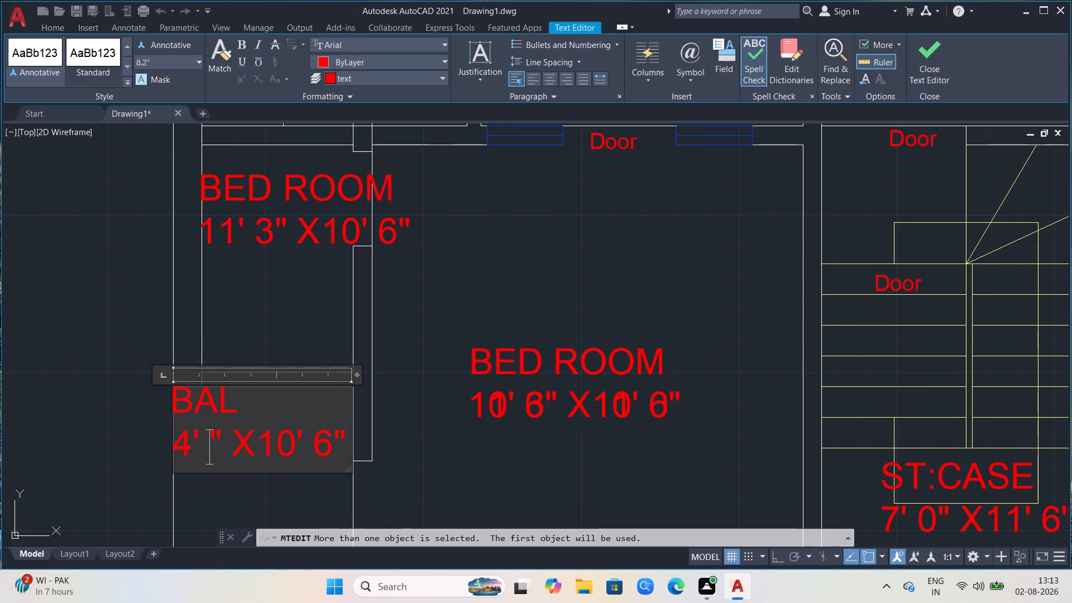
pyautogui.press('0')
pyautogui.click(279, 441)
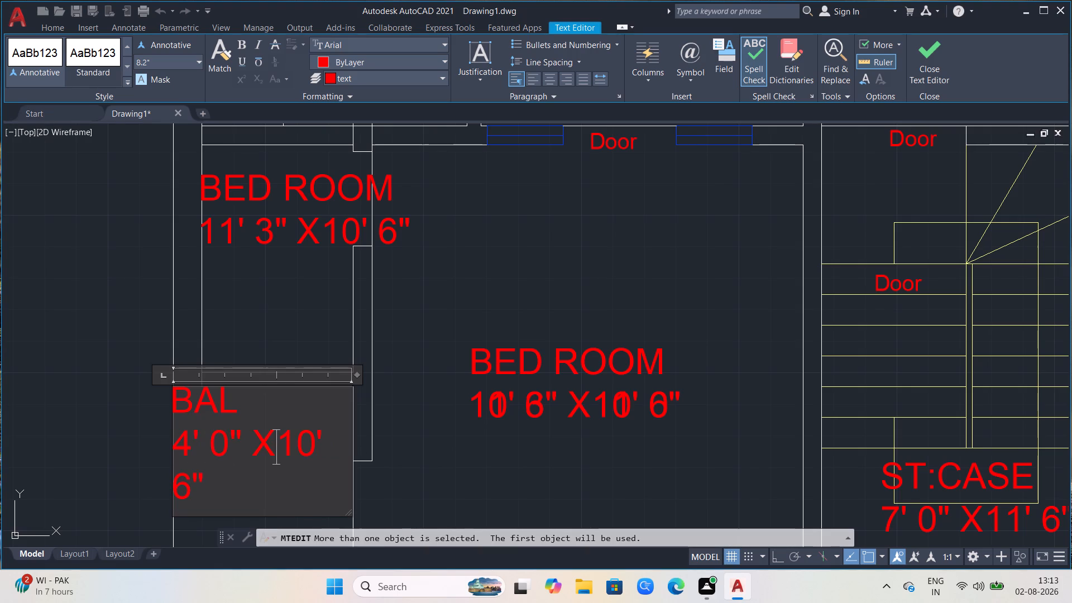
pyautogui.press('BackSpace')
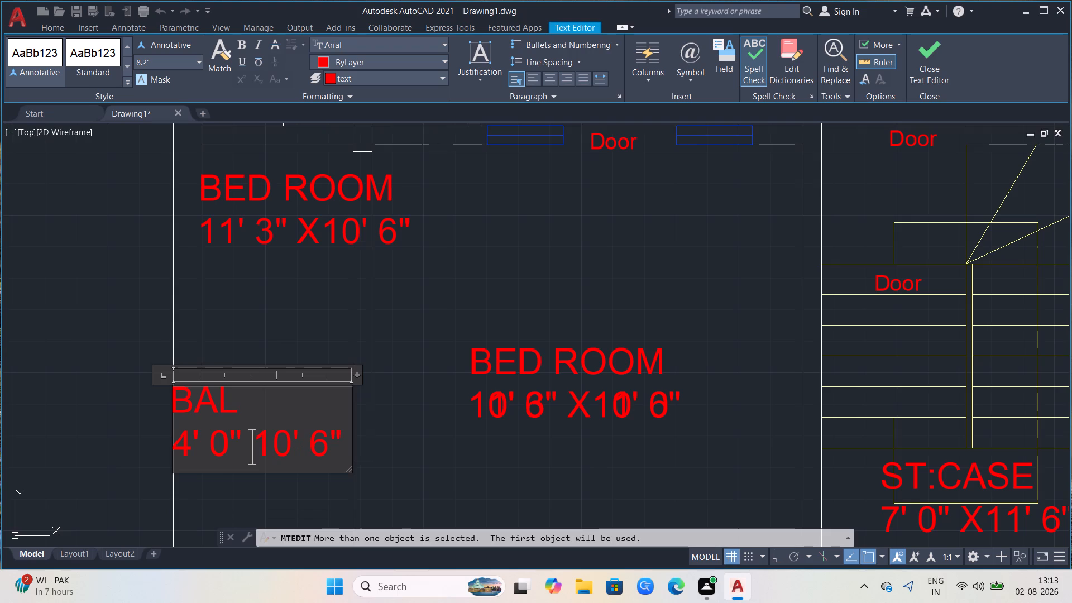
pyautogui.press('x')
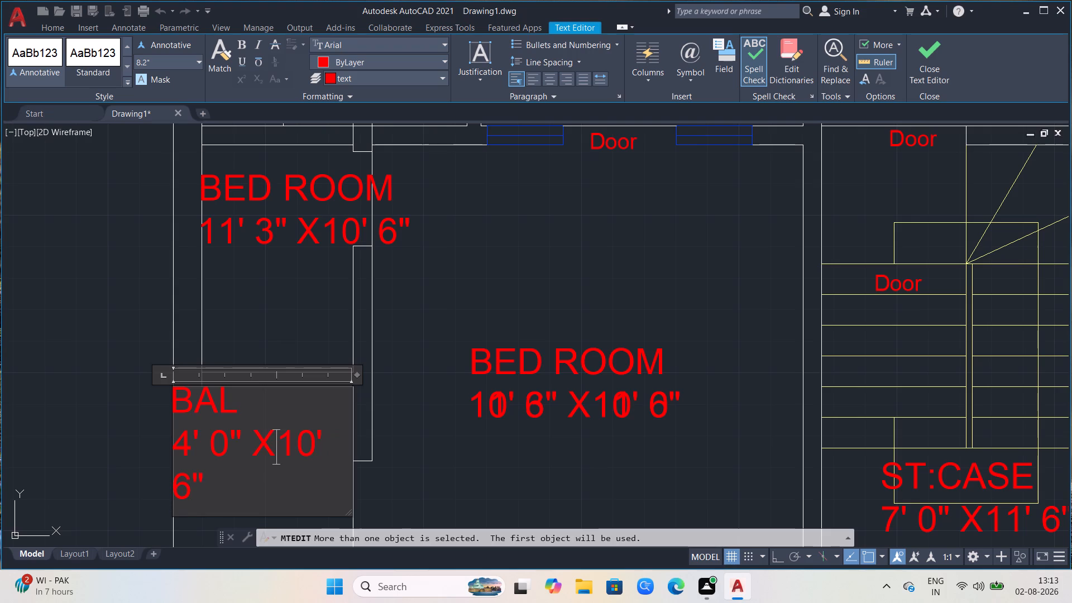
pyautogui.press('Return')
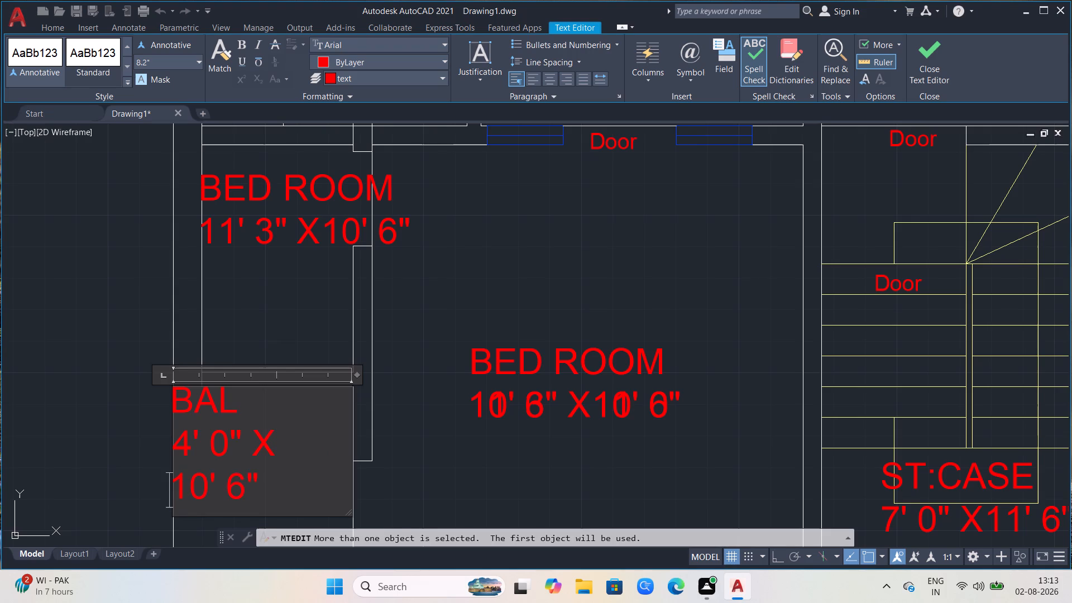
# Set the BAL label's second dimension to 5' 0" and finish the text edit.
pyautogui.click(206, 481)
pyautogui.press('BackSpace')
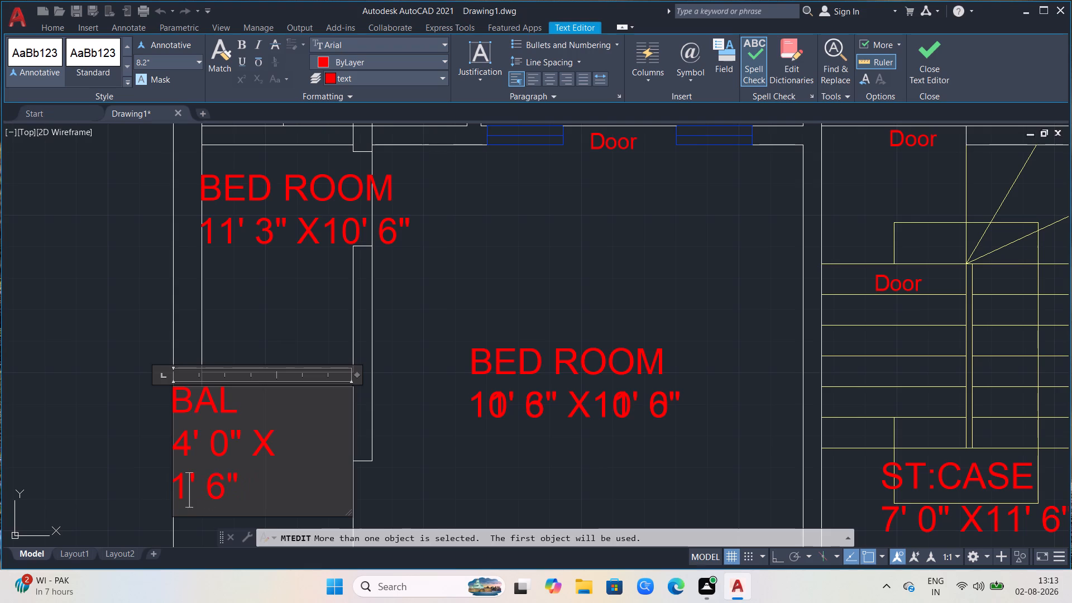
pyautogui.press('BackSpace')
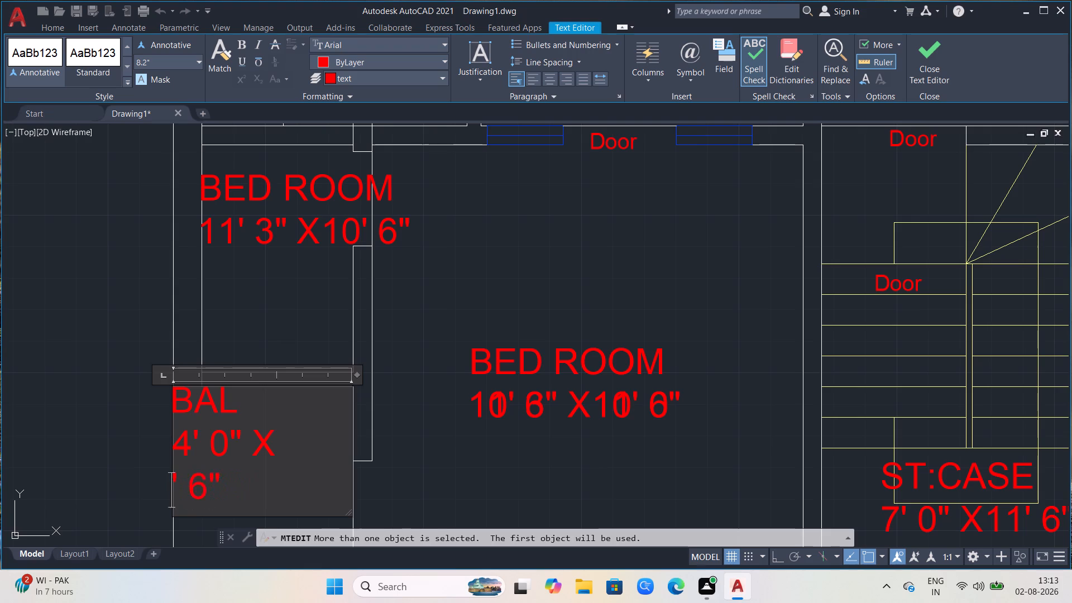
pyautogui.press('5')
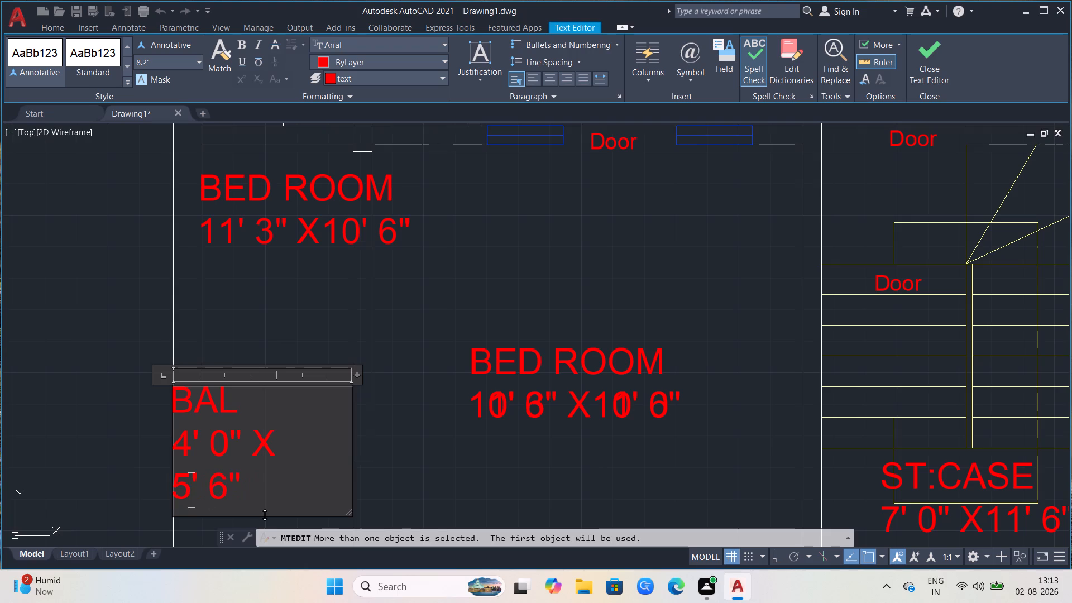
pyautogui.click(224, 493)
pyautogui.press('BackSpace')
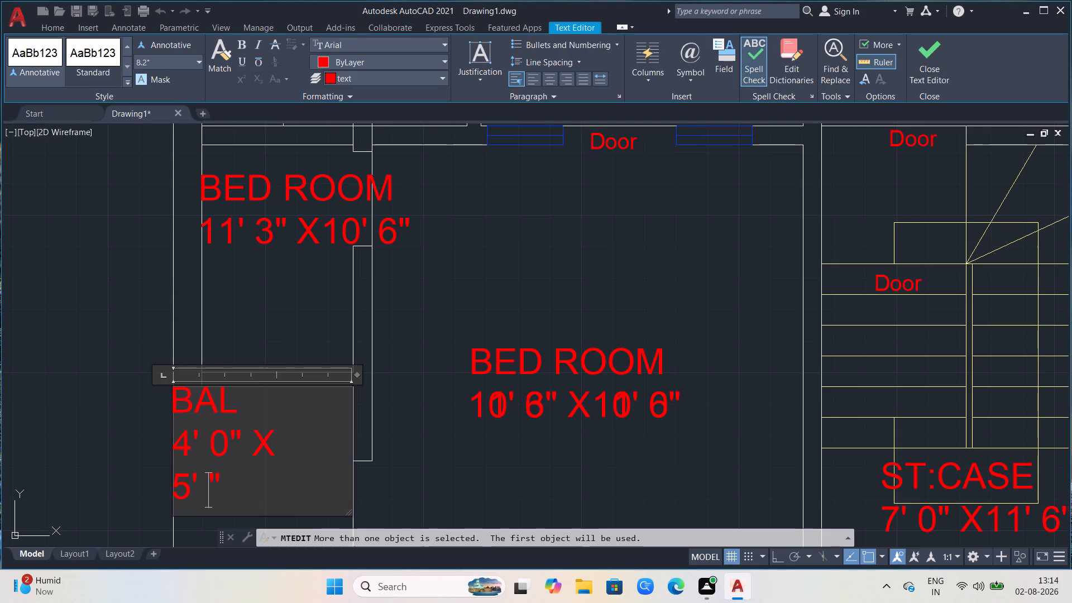
pyautogui.press('0')
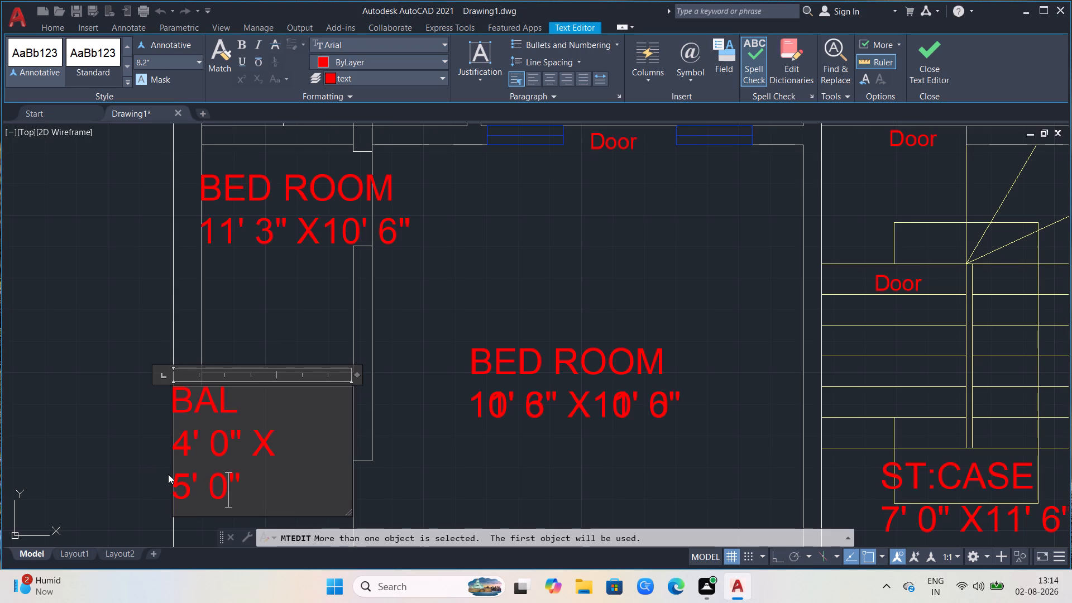
pyautogui.click(171, 476)
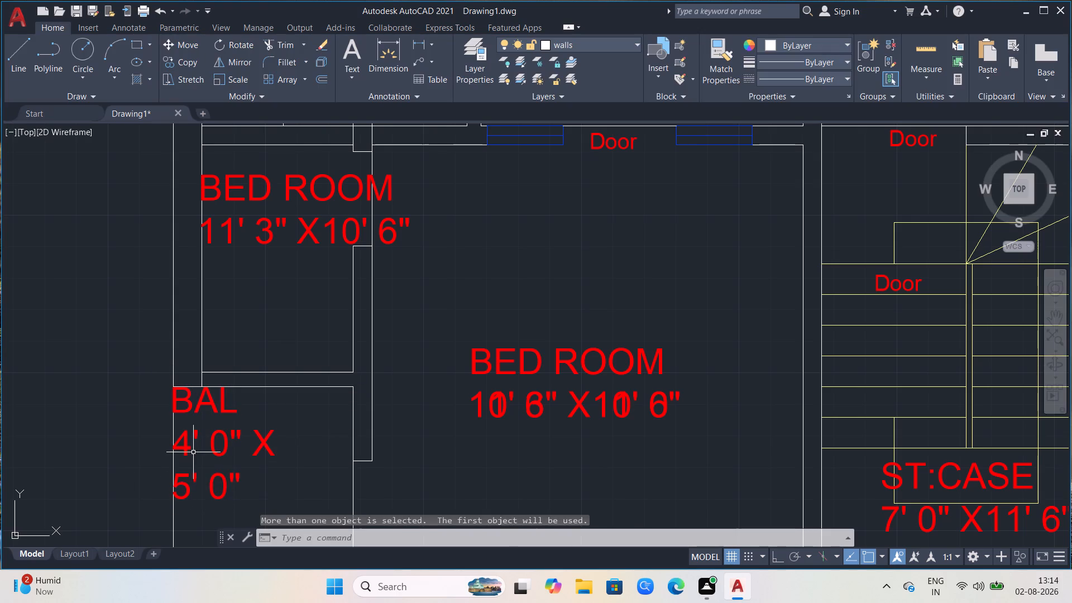
# Move the BAL label about 10 inches diagonally down and inward from the wall corner, into the small space below the partition.
pyautogui.click(193, 451)
pyautogui.click(185, 427)
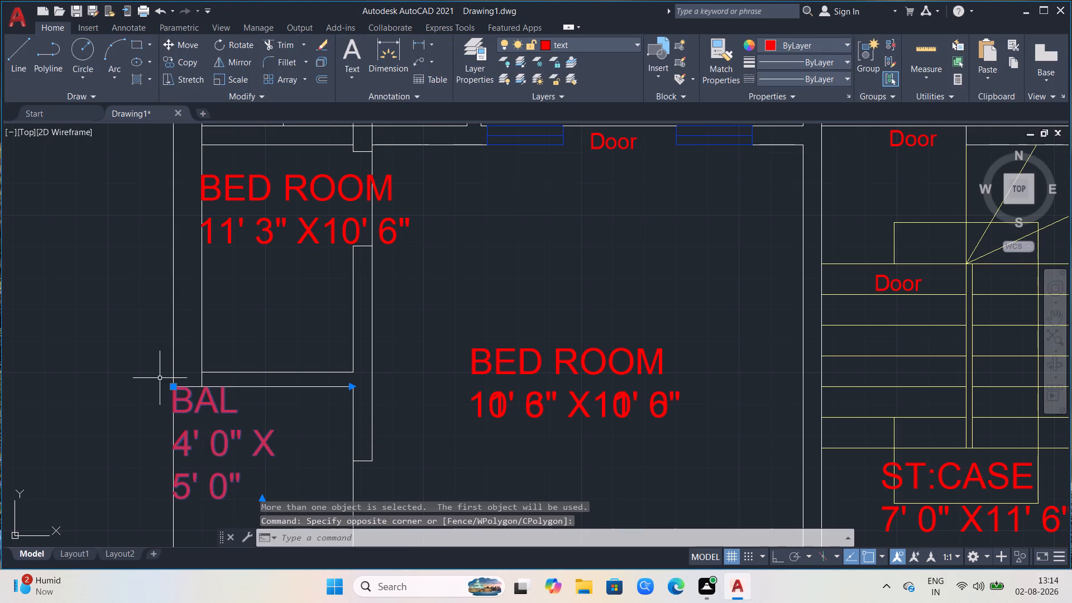
pyautogui.click(176, 389)
pyautogui.click(175, 389)
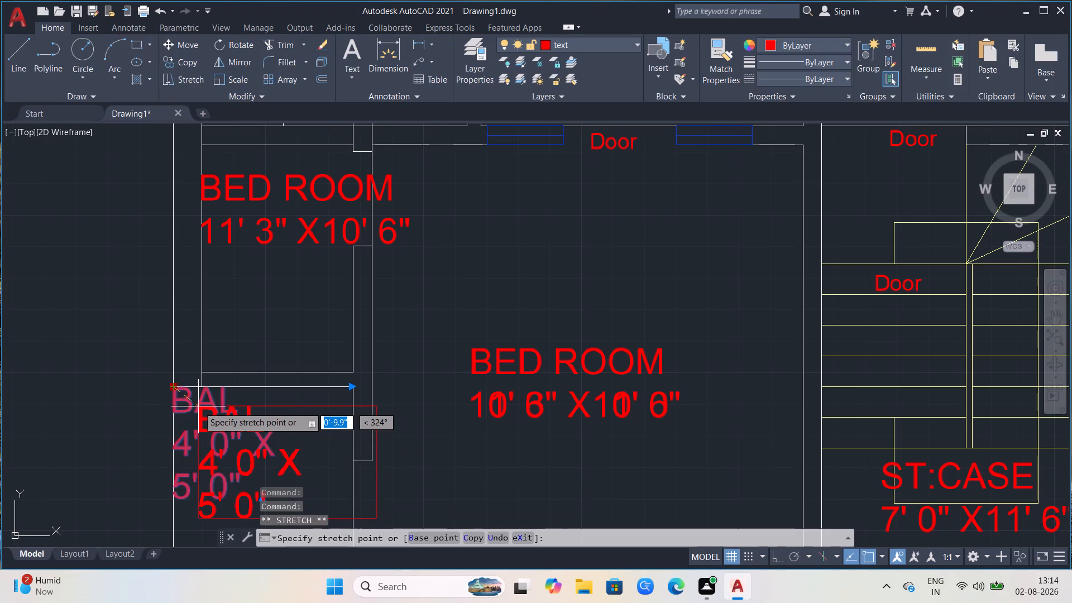
pyautogui.click(198, 408)
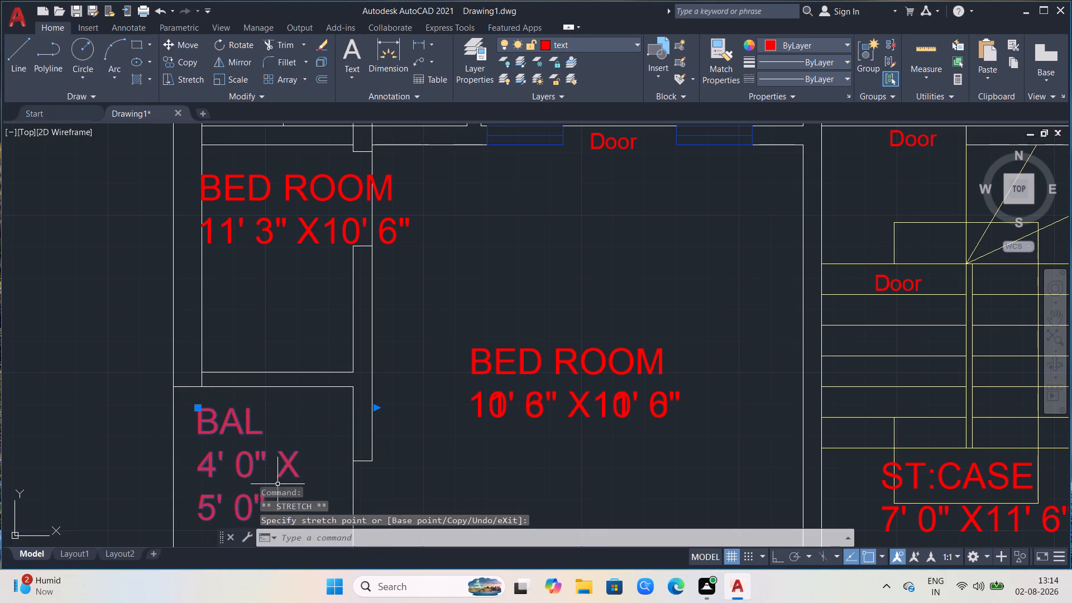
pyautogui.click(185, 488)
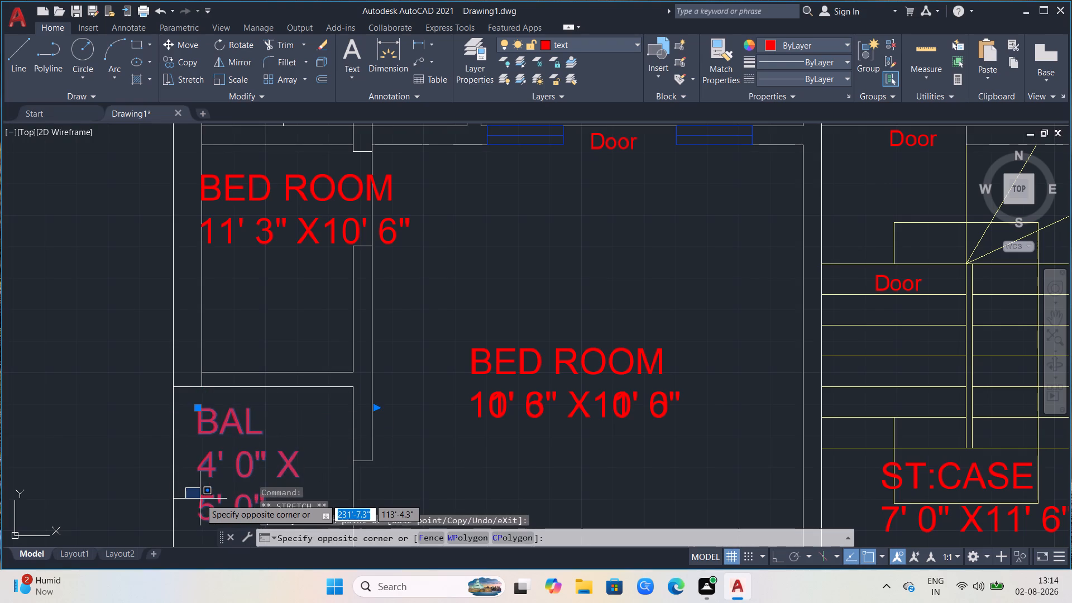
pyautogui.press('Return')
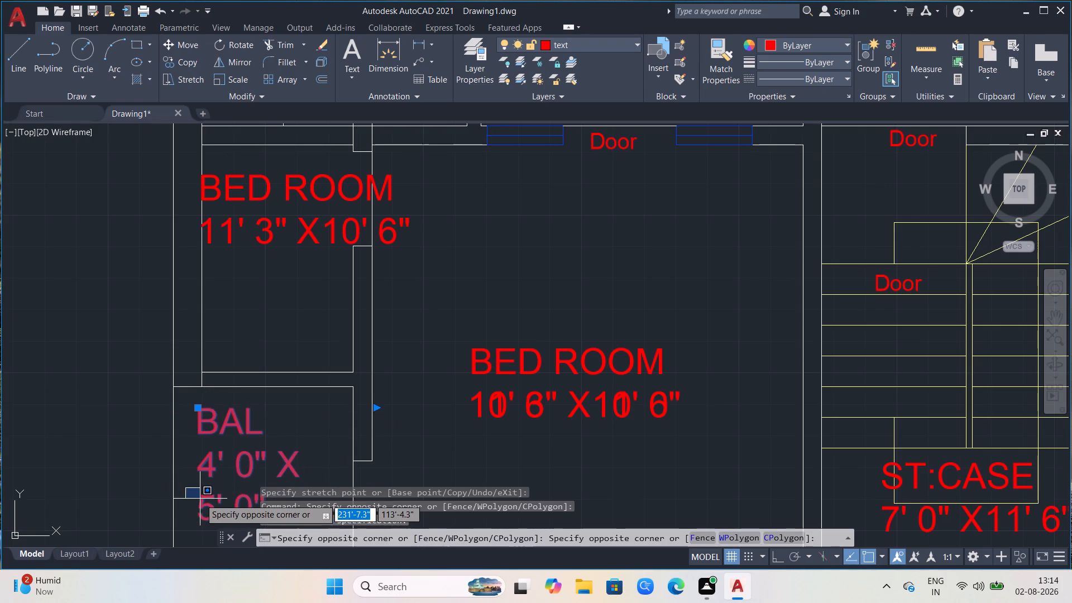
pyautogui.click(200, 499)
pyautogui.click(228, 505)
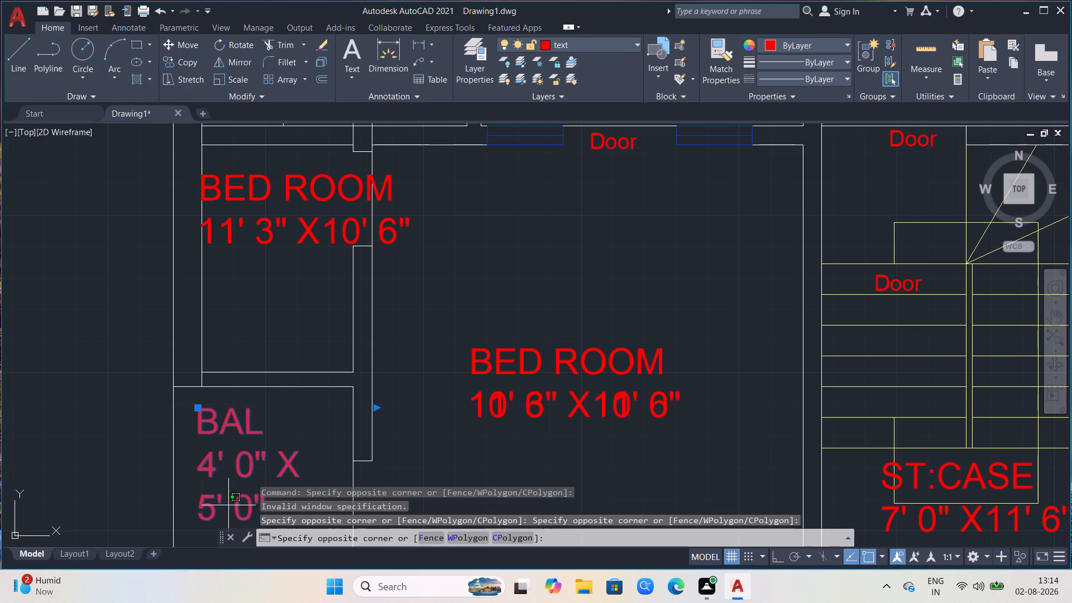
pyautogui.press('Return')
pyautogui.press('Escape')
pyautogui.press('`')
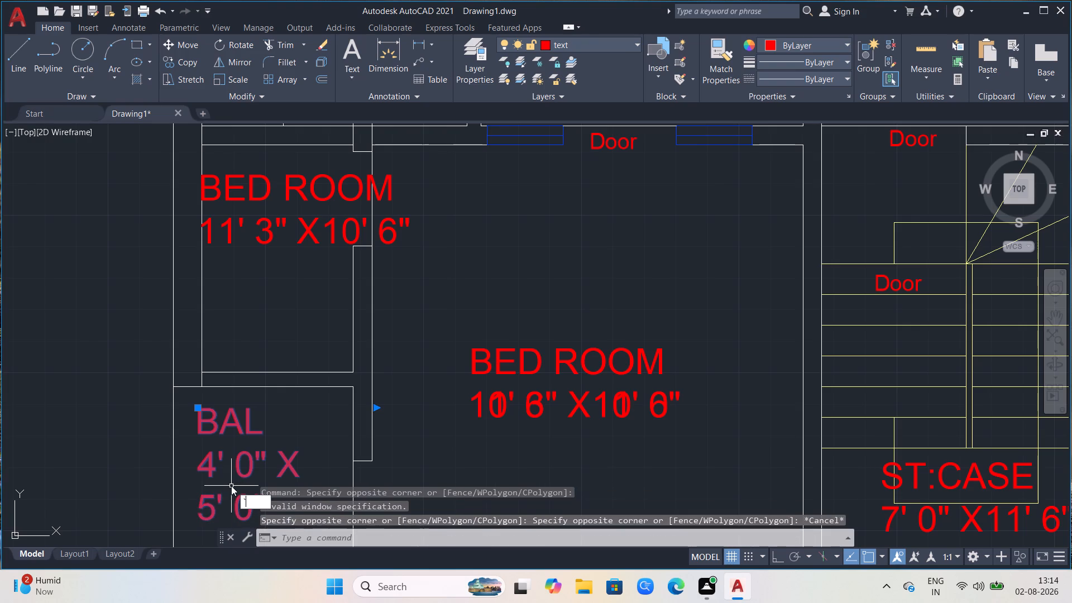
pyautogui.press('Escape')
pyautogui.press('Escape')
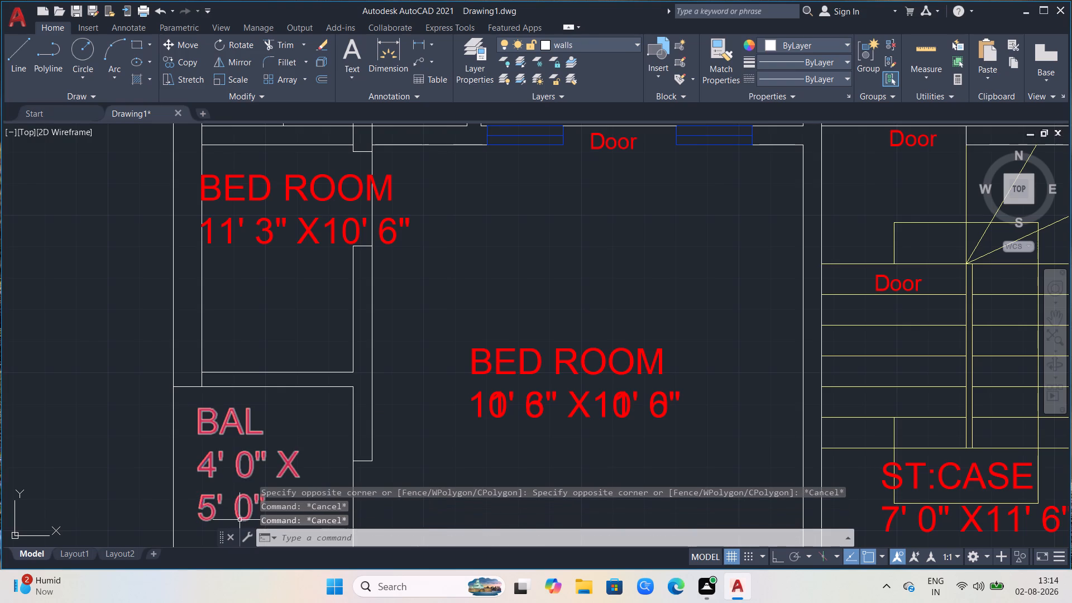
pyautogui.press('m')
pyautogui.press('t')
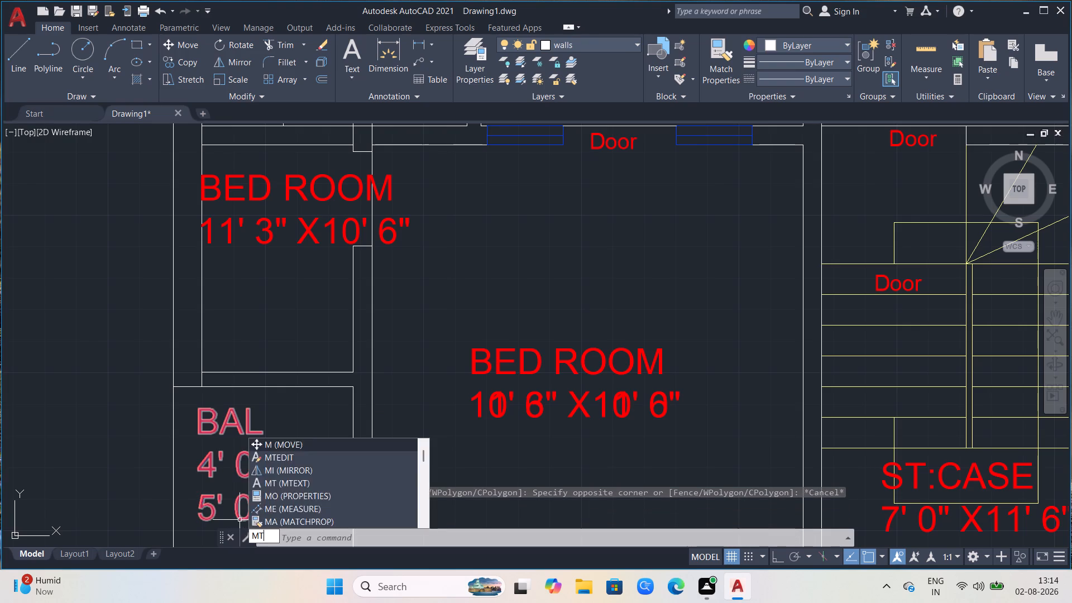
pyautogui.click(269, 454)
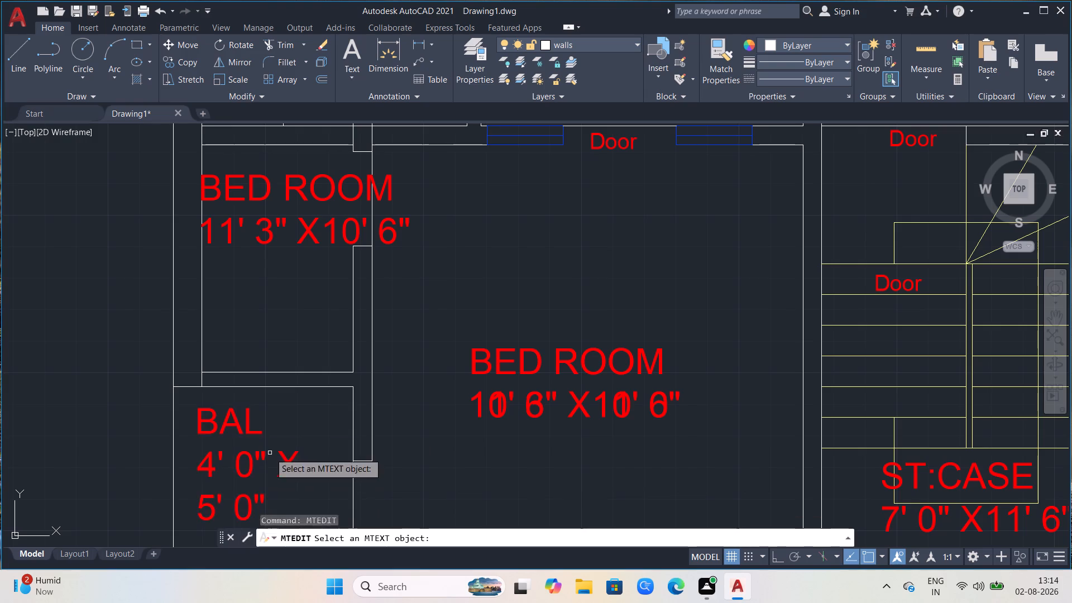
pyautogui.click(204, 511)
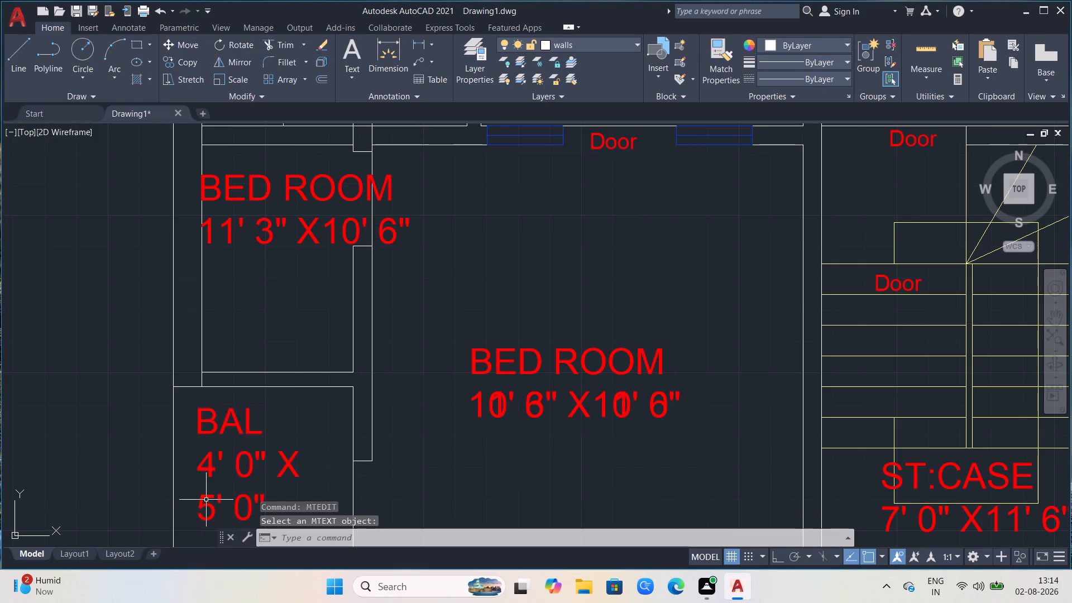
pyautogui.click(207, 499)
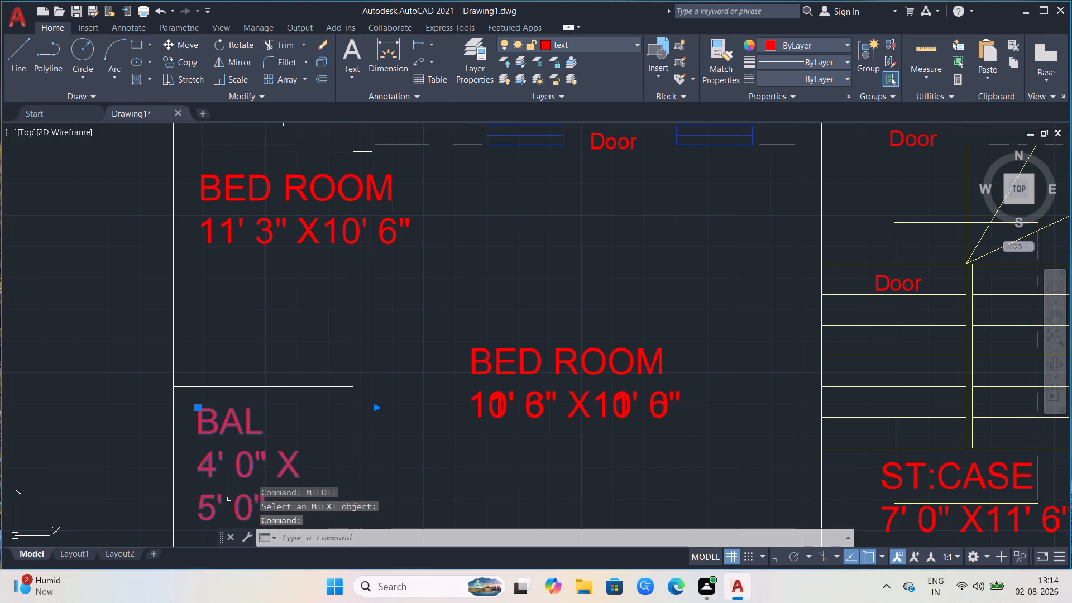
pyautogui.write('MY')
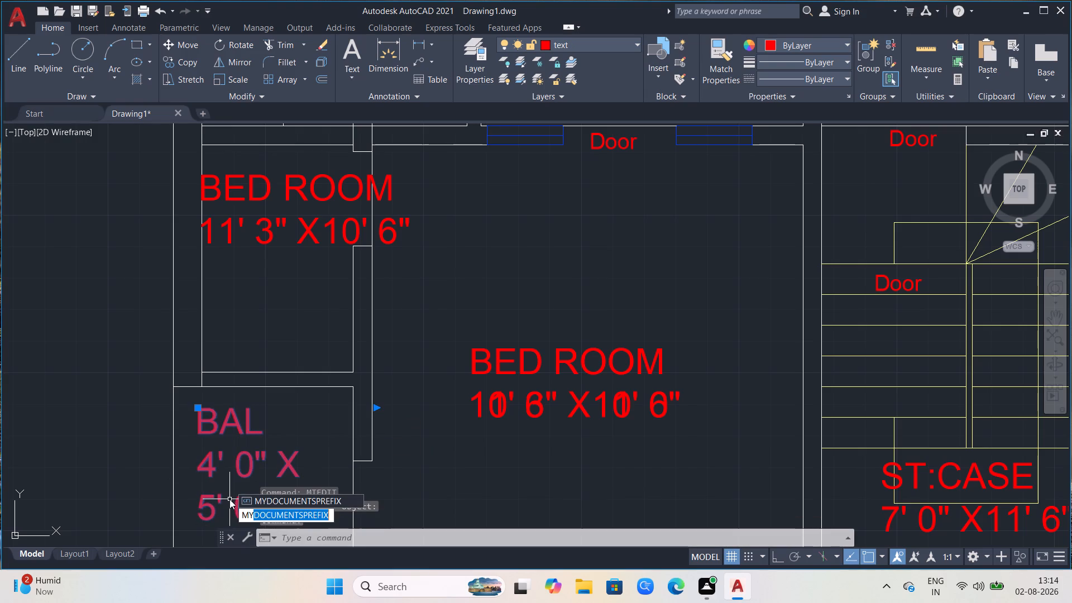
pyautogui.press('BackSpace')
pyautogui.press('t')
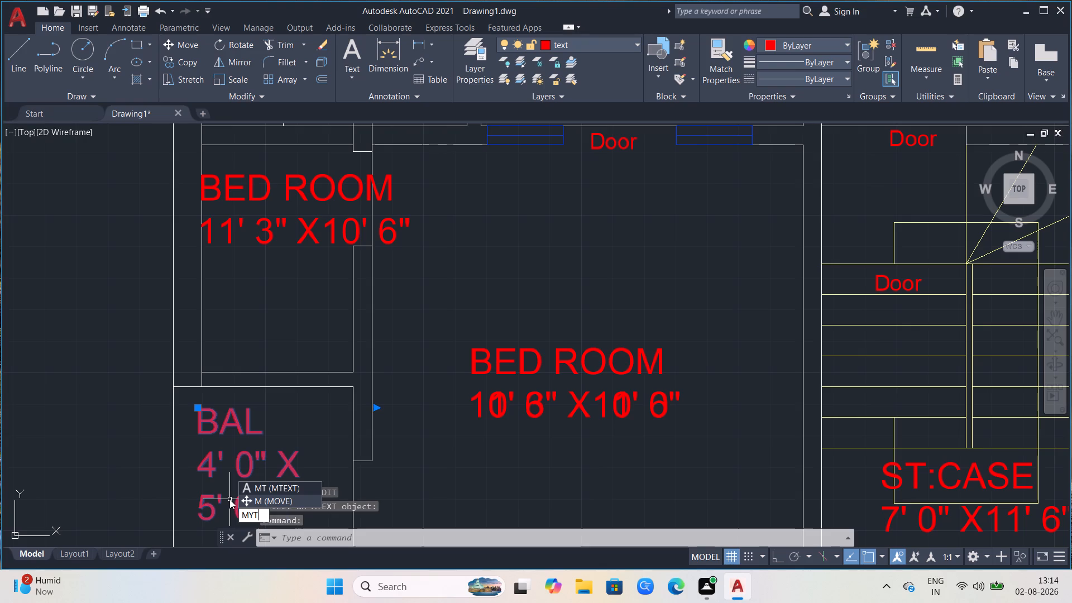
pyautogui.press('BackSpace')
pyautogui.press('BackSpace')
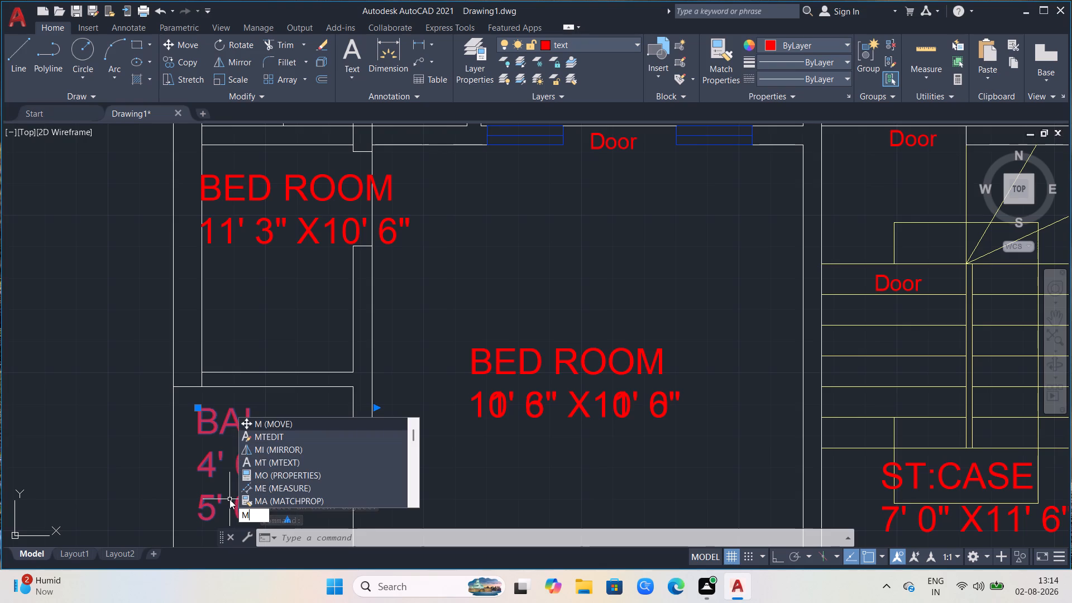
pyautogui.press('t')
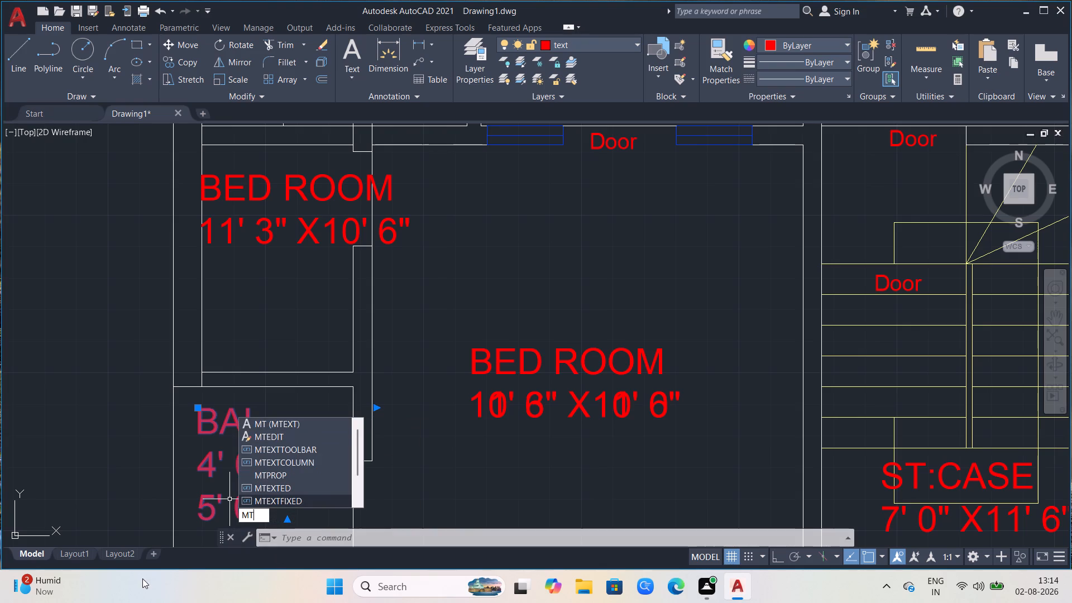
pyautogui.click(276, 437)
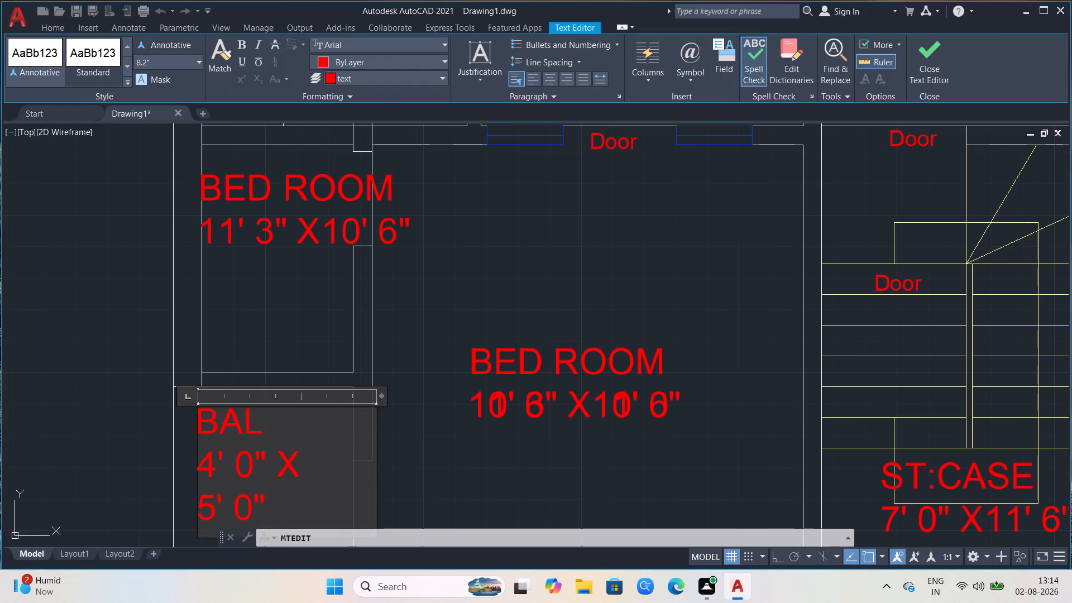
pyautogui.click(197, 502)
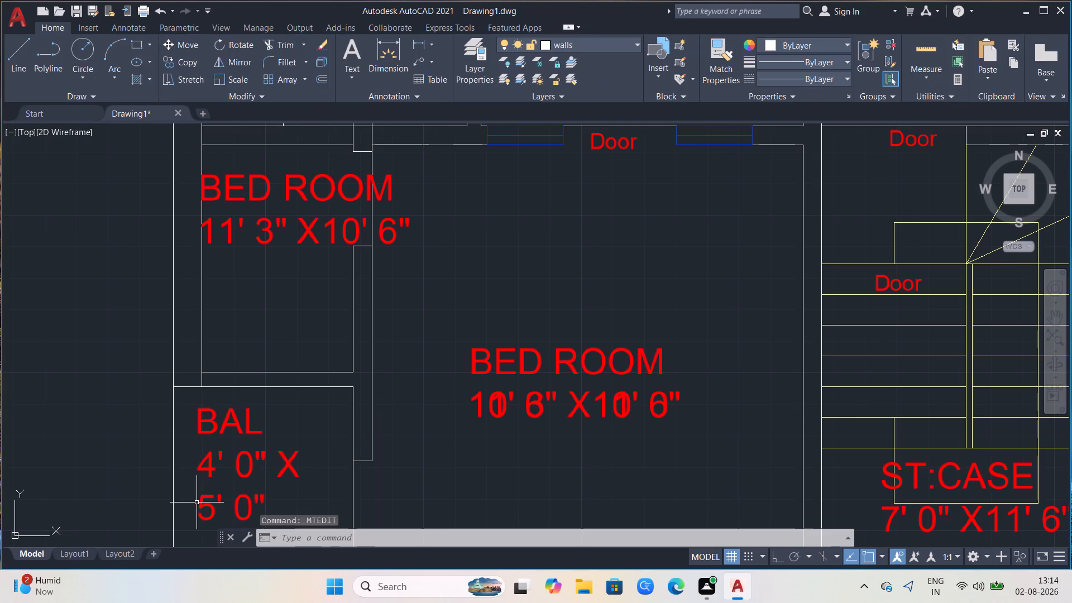
# Edit the BAL label, indent its 5' 0" line by three spaces, and finish the text edit.
pyautogui.click(201, 502)
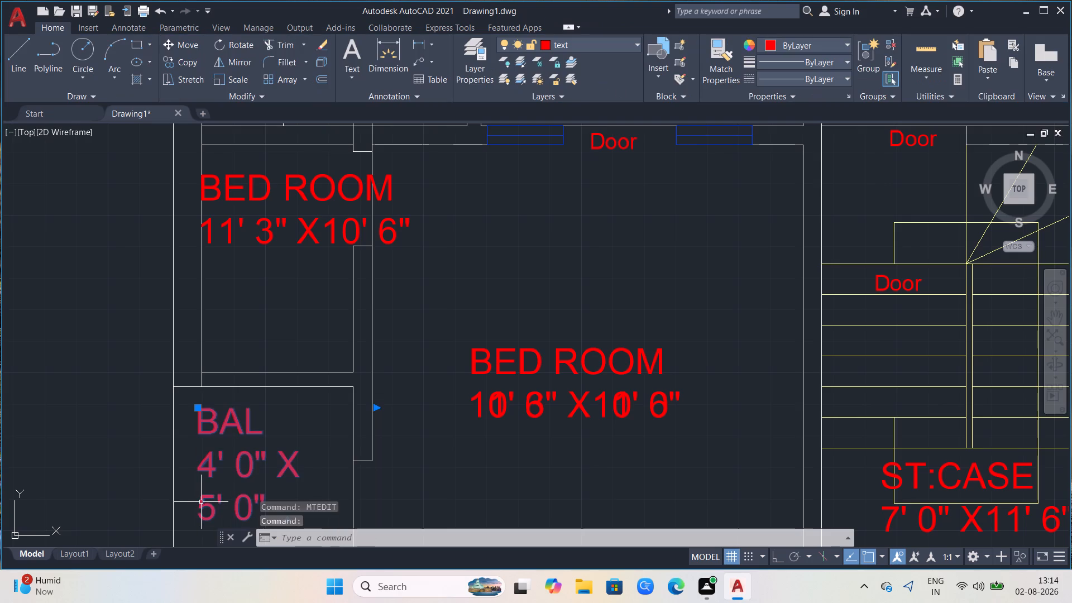
pyautogui.press('Return')
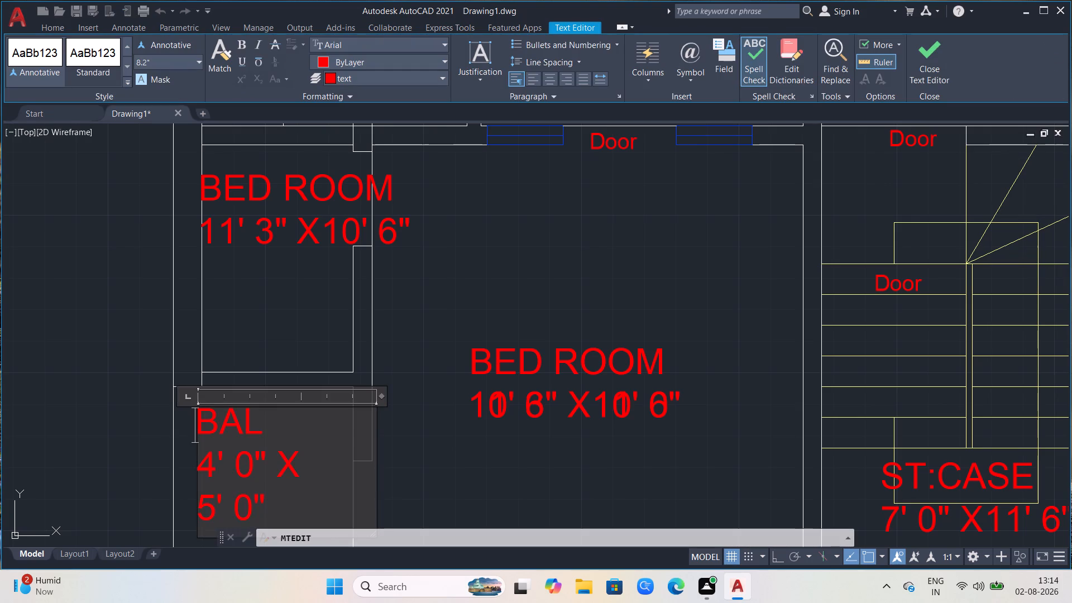
pyautogui.click(314, 472)
pyautogui.press('BackSpace')
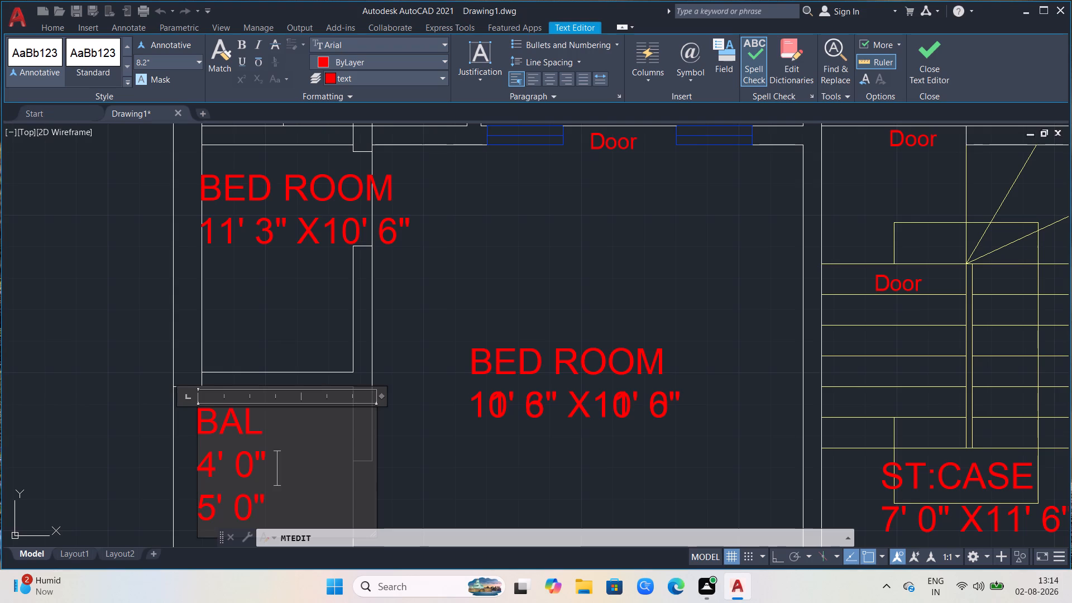
pyautogui.press('x')
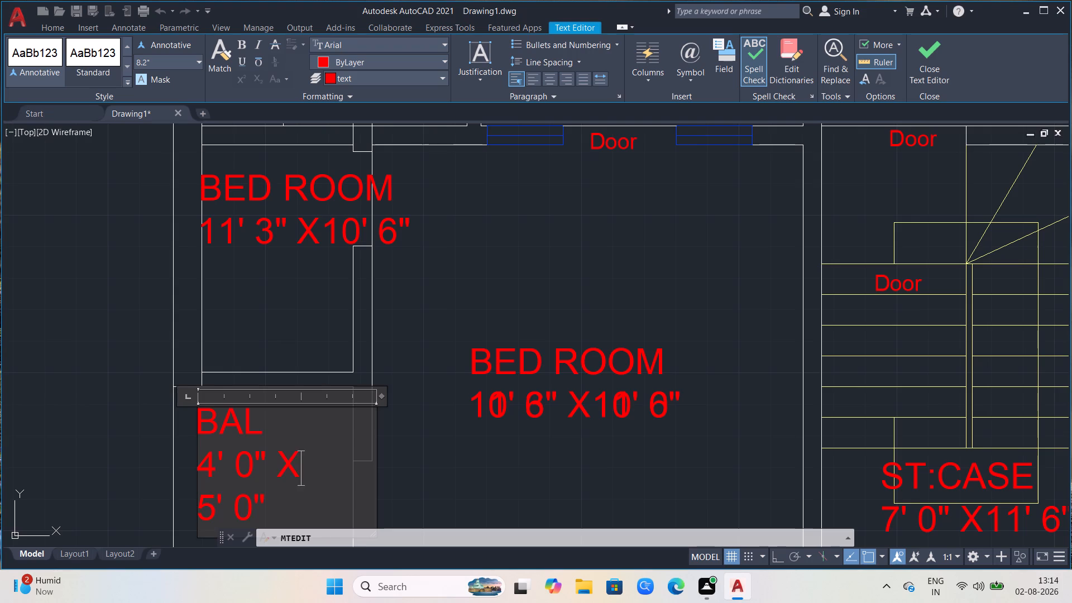
pyautogui.press('Return')
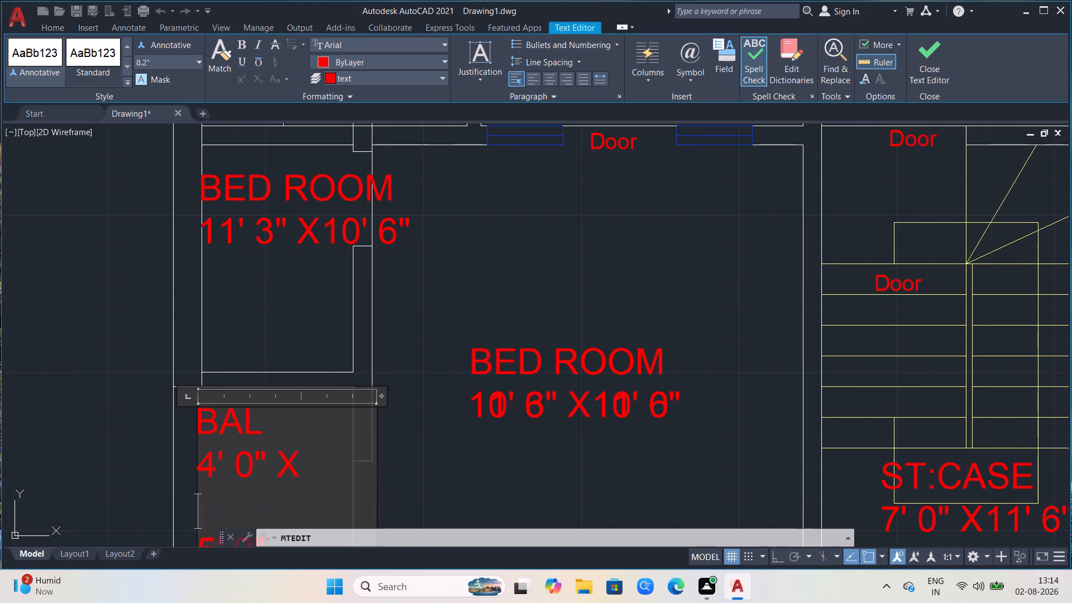
pyautogui.press('BackSpace')
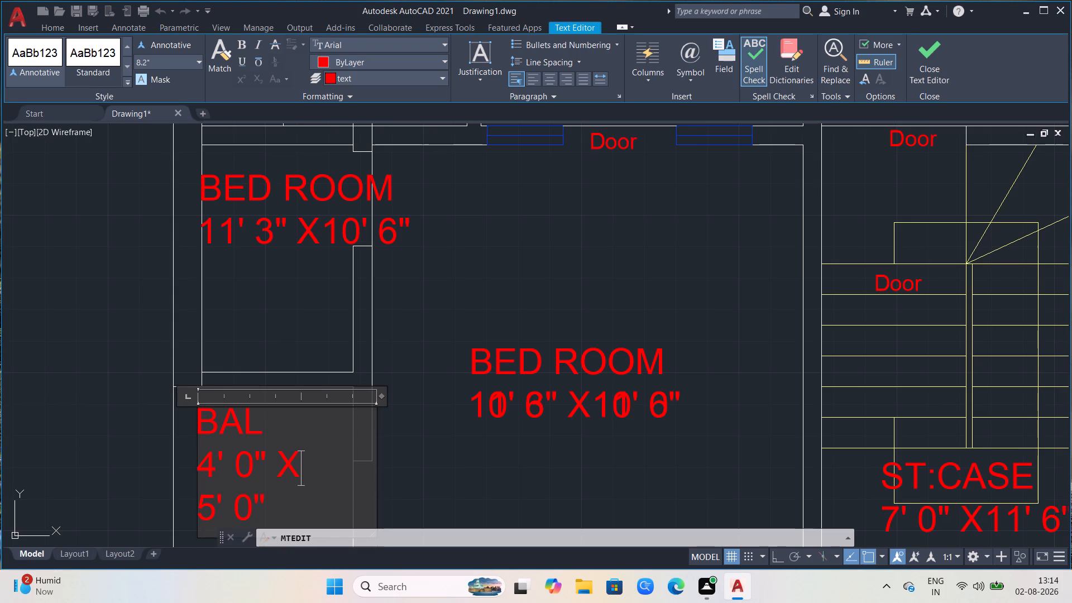
pyautogui.click(213, 496)
pyautogui.click(204, 510)
pyautogui.press('space')
pyautogui.press('space')
pyautogui.press('space')
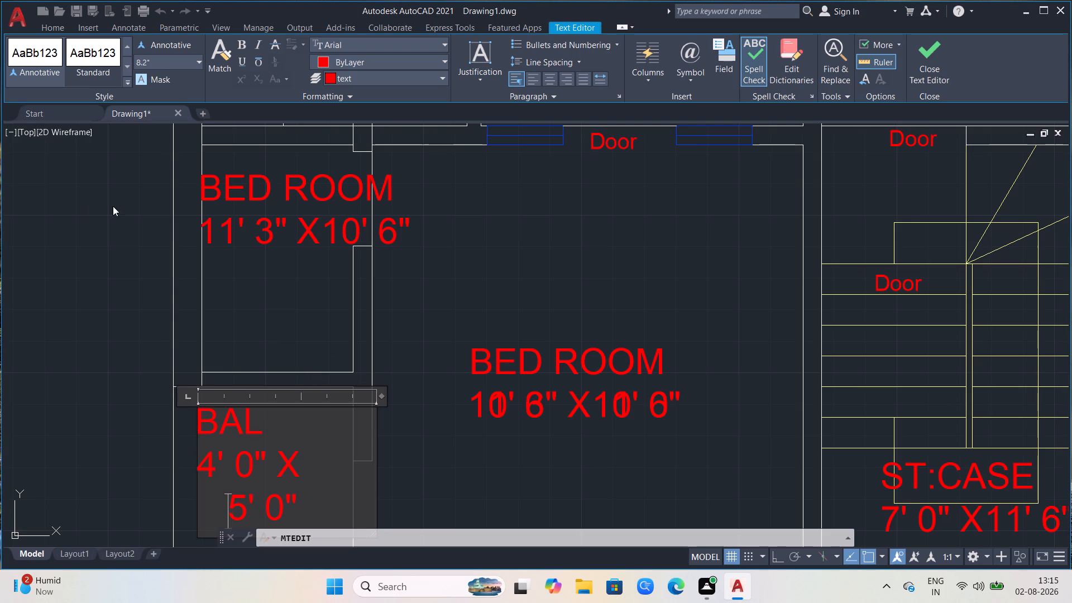
pyautogui.click(196, 429)
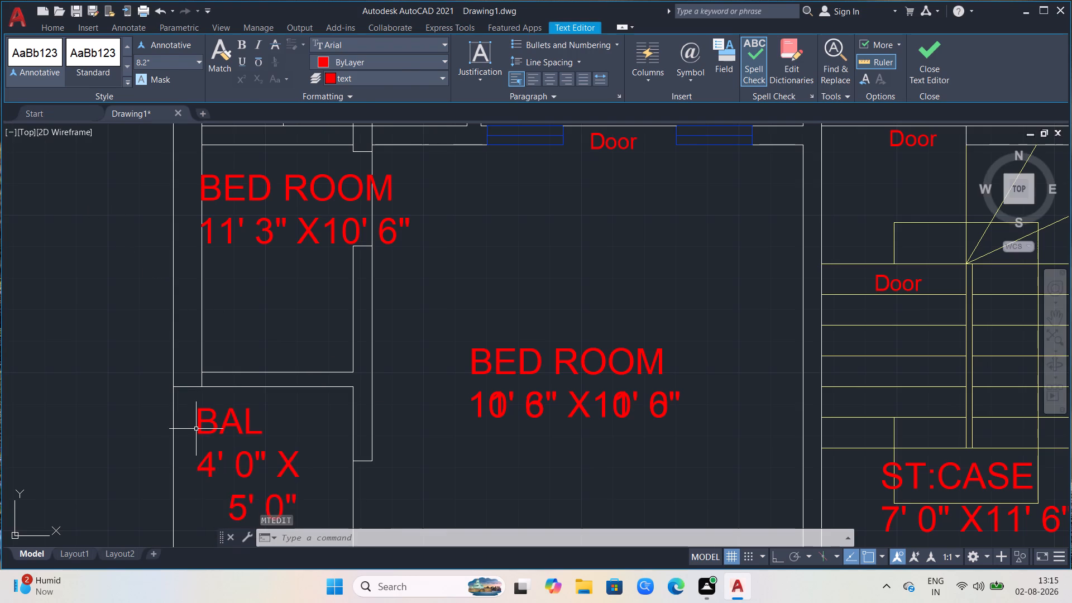
# Edit the BED ROOM label in the narrow room above the balcony and replace its name with STORE.
pyautogui.click(298, 233)
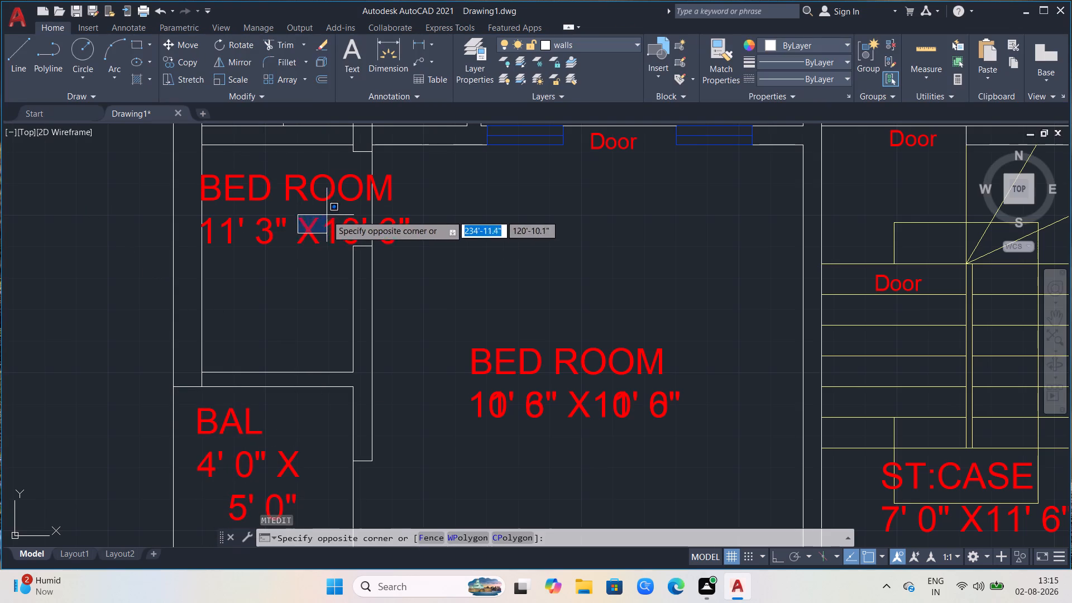
pyautogui.click(307, 231)
pyautogui.click(326, 188)
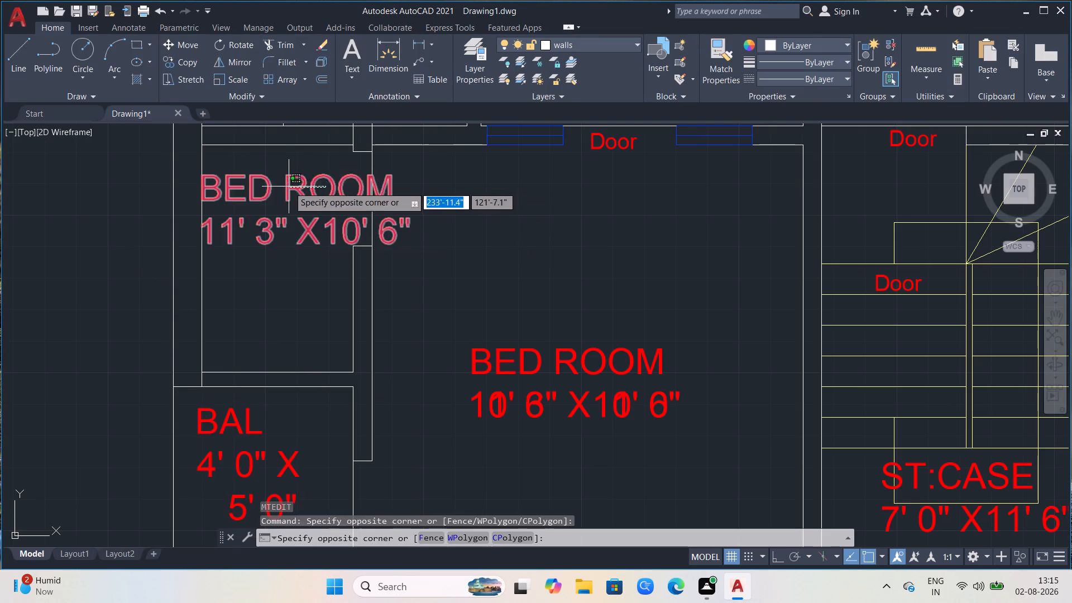
pyautogui.click(289, 186)
pyautogui.press('Return')
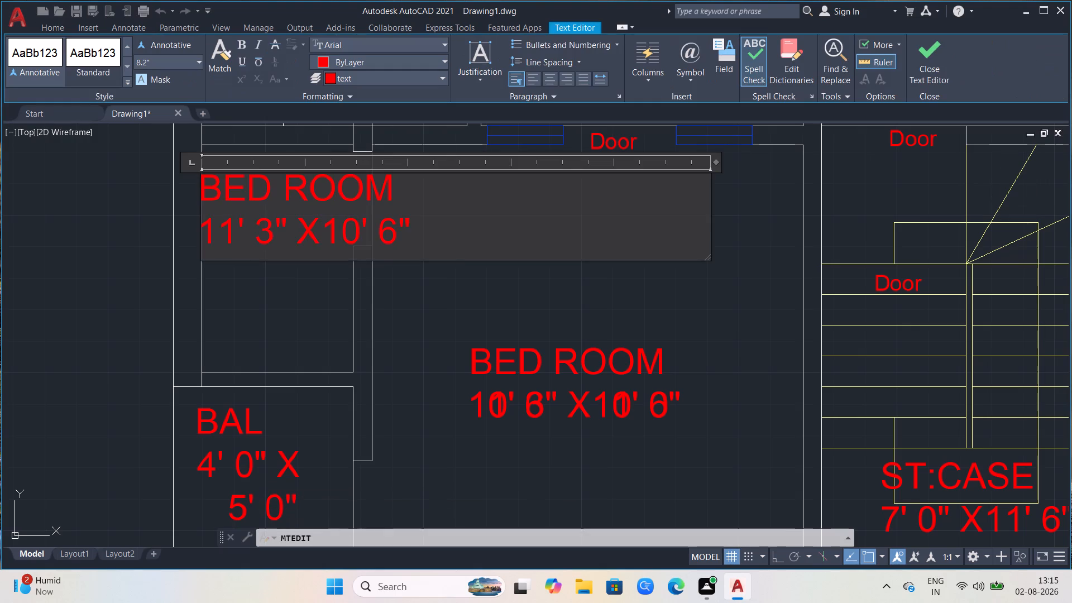
pyautogui.click(415, 182)
pyautogui.press('BackSpace')
pyautogui.press('BackSpace')
pyautogui.press('BackSpace')
pyautogui.press('BackSpace')
pyautogui.press('BackSpace')
pyautogui.press('BackSpace')
pyautogui.press('BackSpace')
pyautogui.press('BackSpace')
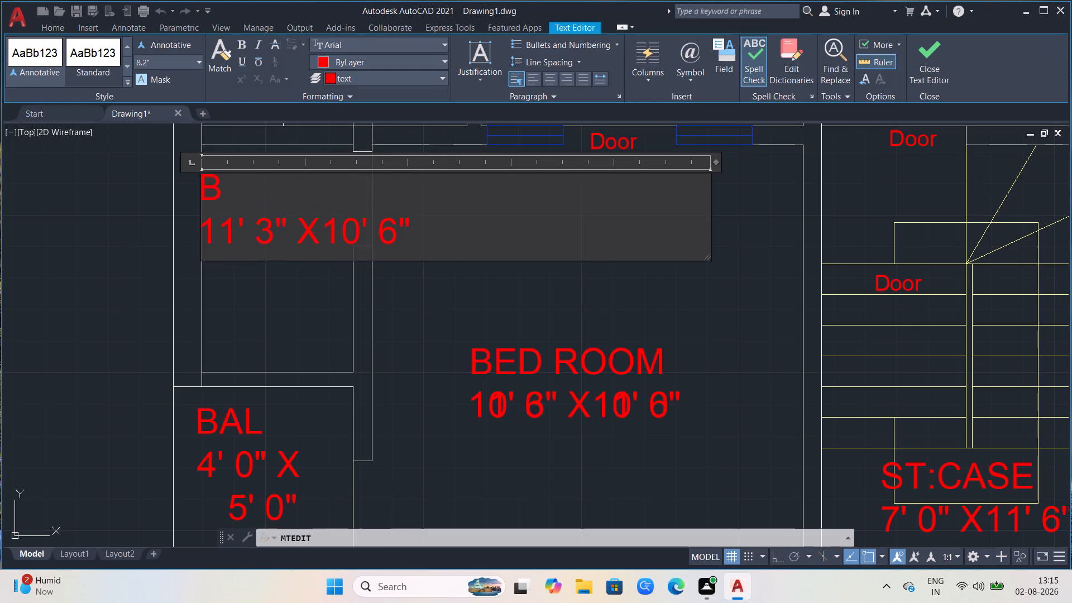
pyautogui.press('BackSpace')
pyautogui.press('s')
pyautogui.write('TORE')
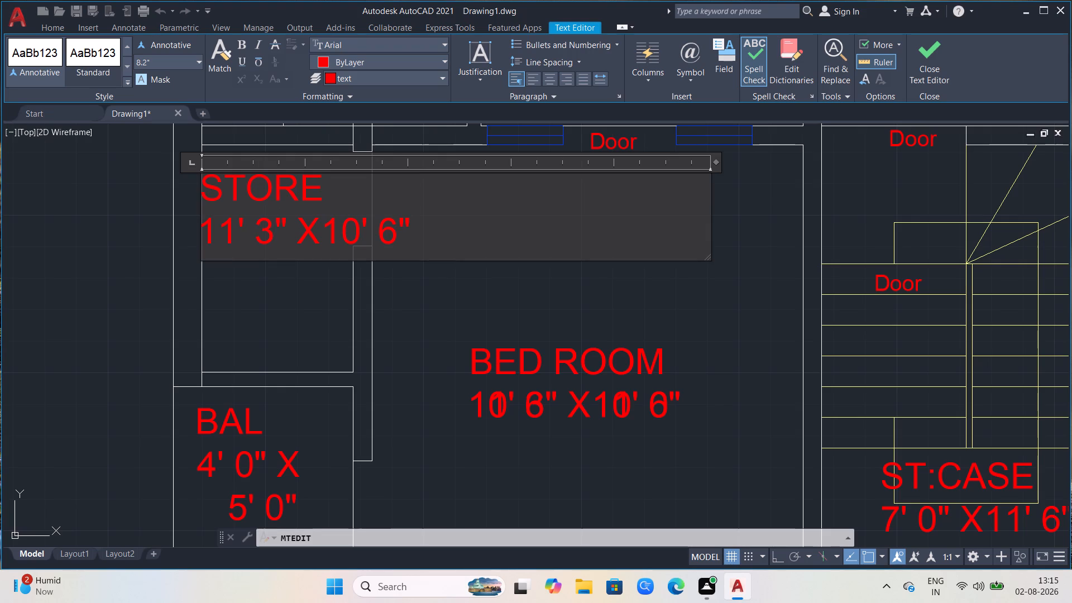
# Set the STORE label's first dimension to 4'6".
pyautogui.click(234, 232)
pyautogui.press('BackSpace')
pyautogui.press('BackSpace')
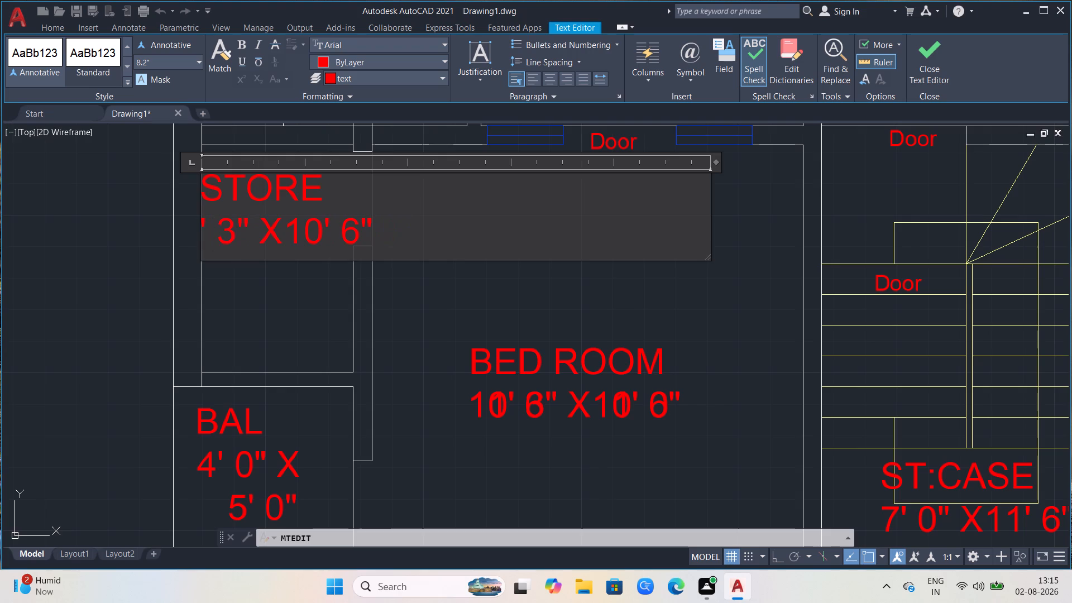
pyautogui.press('4')
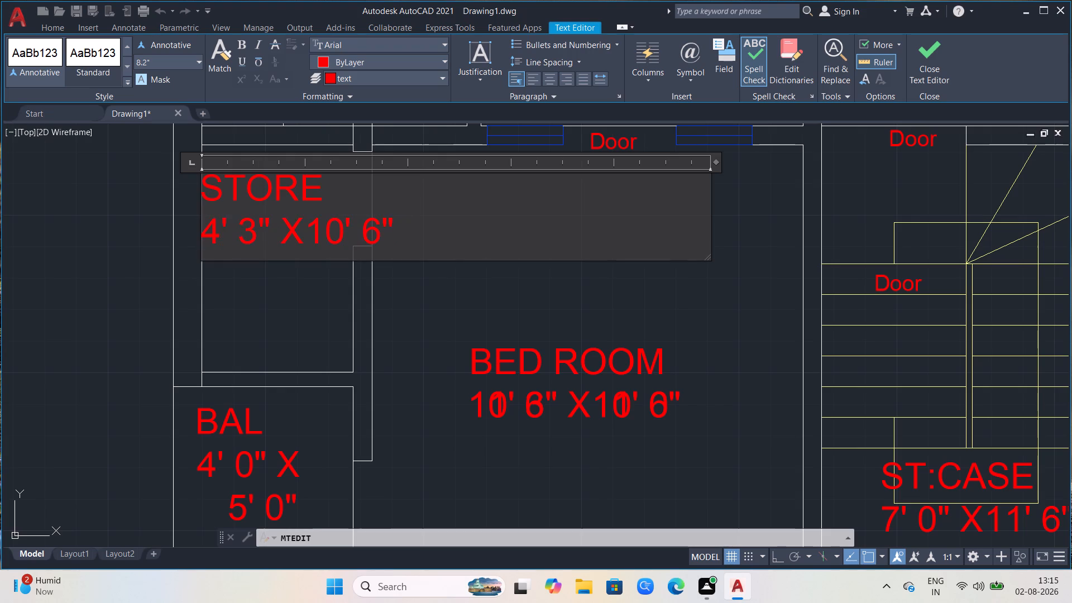
pyautogui.press("'")
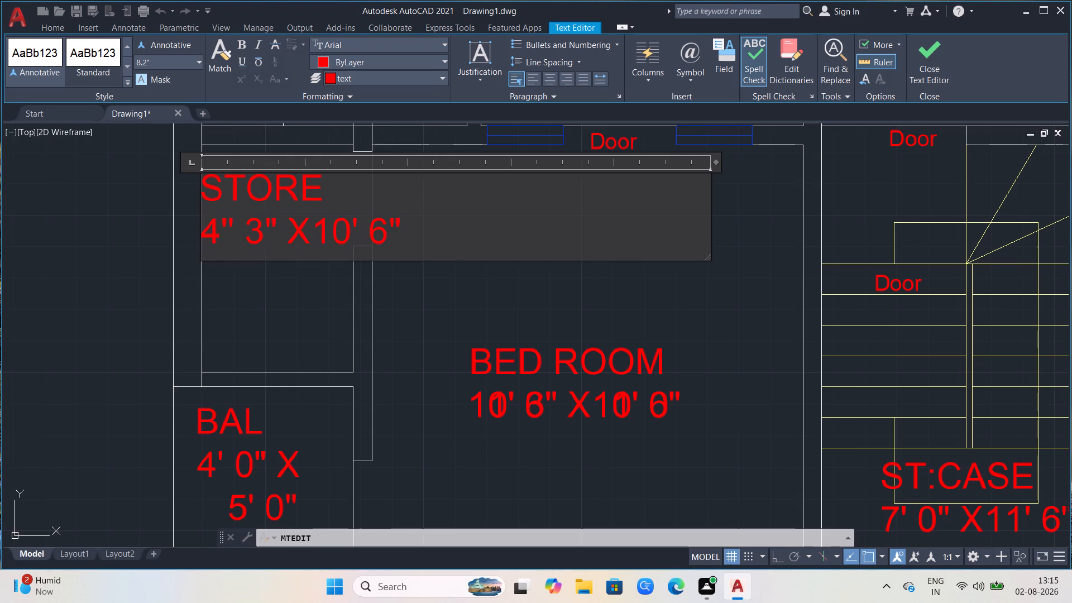
pyautogui.click(242, 221)
pyautogui.press('BackSpace')
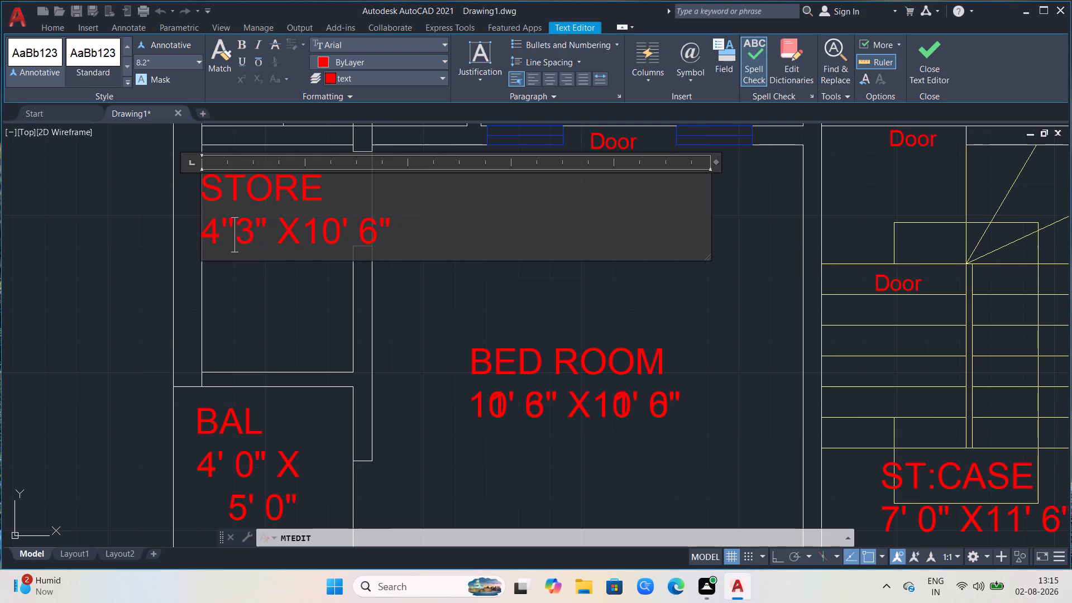
pyautogui.press('BackSpace')
pyautogui.click(249, 236)
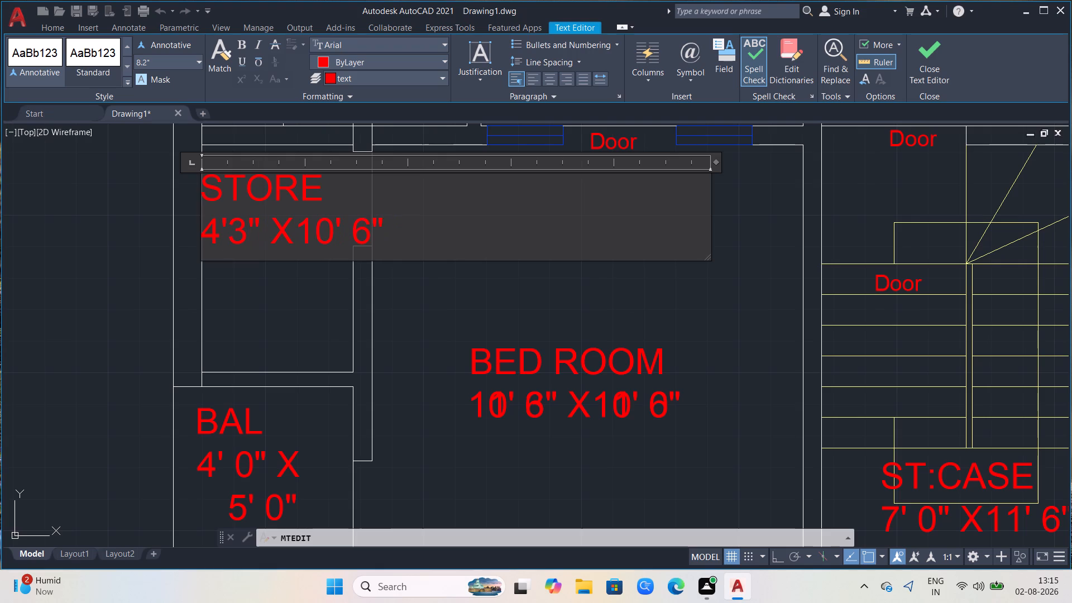
pyautogui.press('BackSpace')
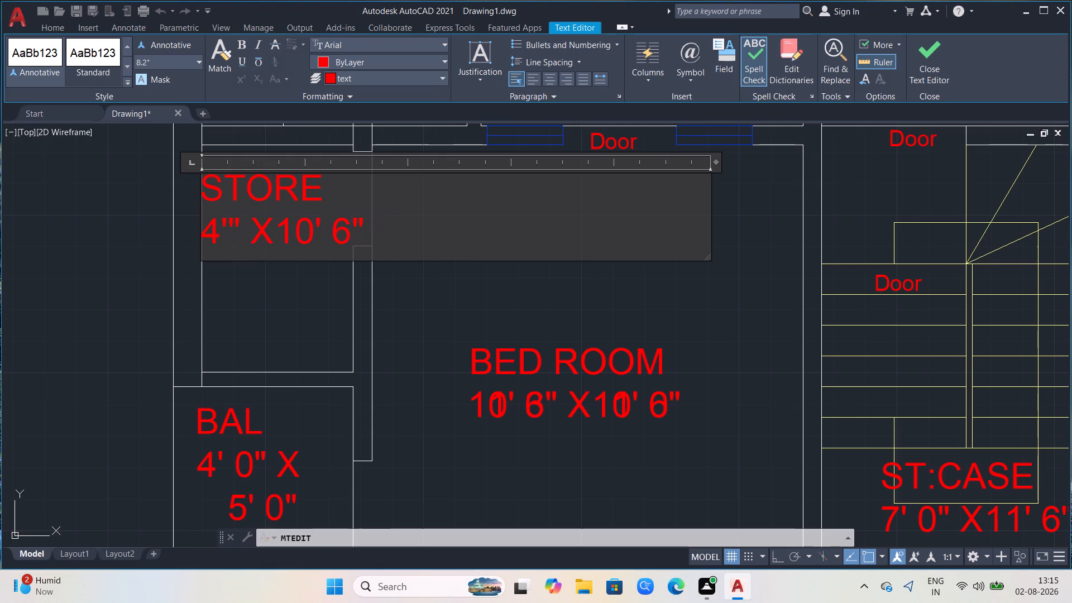
pyautogui.press('6')
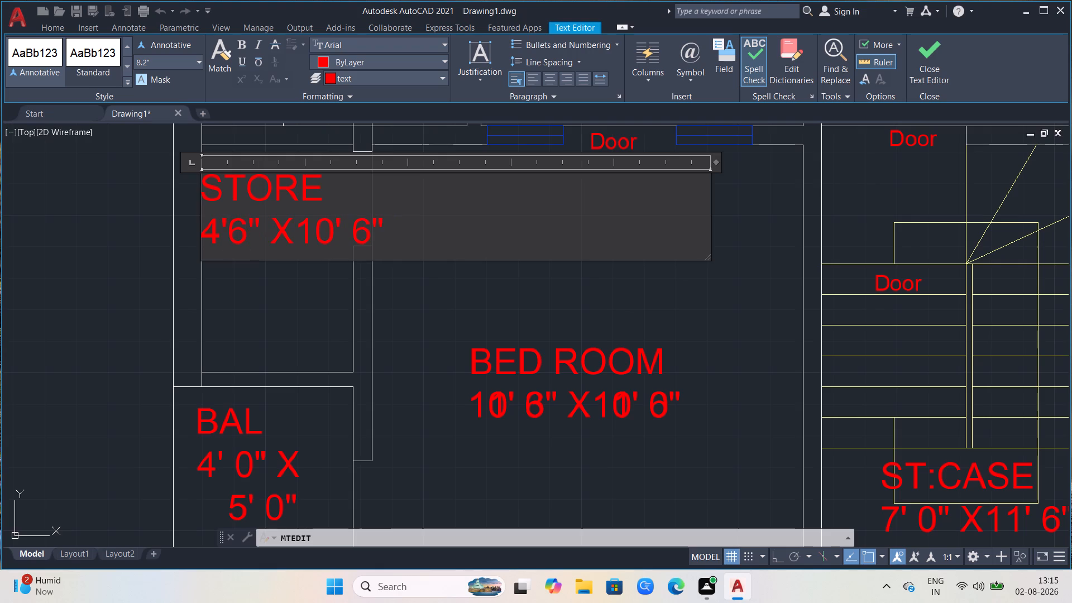
# Set the STORE label's second dimension to 6' 0" and finish the text edit.
pyautogui.click(333, 238)
pyautogui.press('BackSpace')
pyautogui.press('BackSpace')
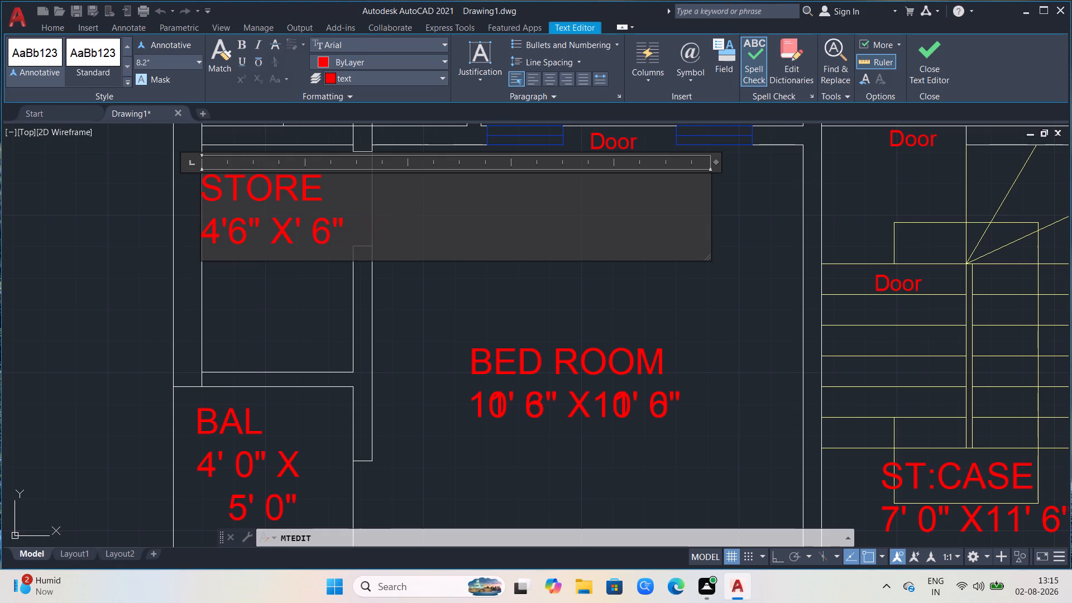
pyautogui.press('6')
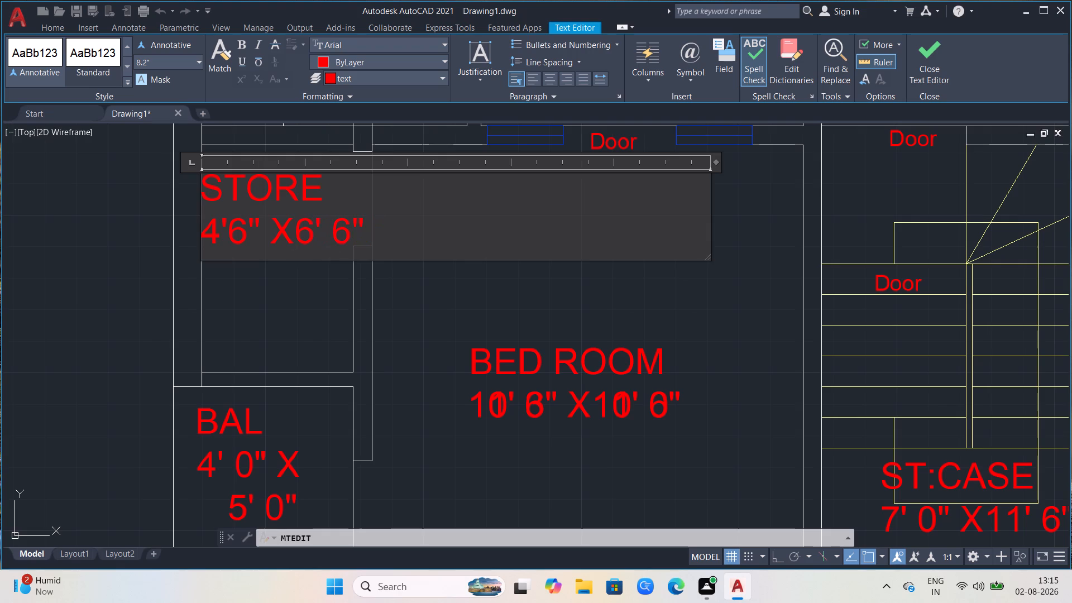
pyautogui.click(349, 232)
pyautogui.press('BackSpace')
pyautogui.press('0')
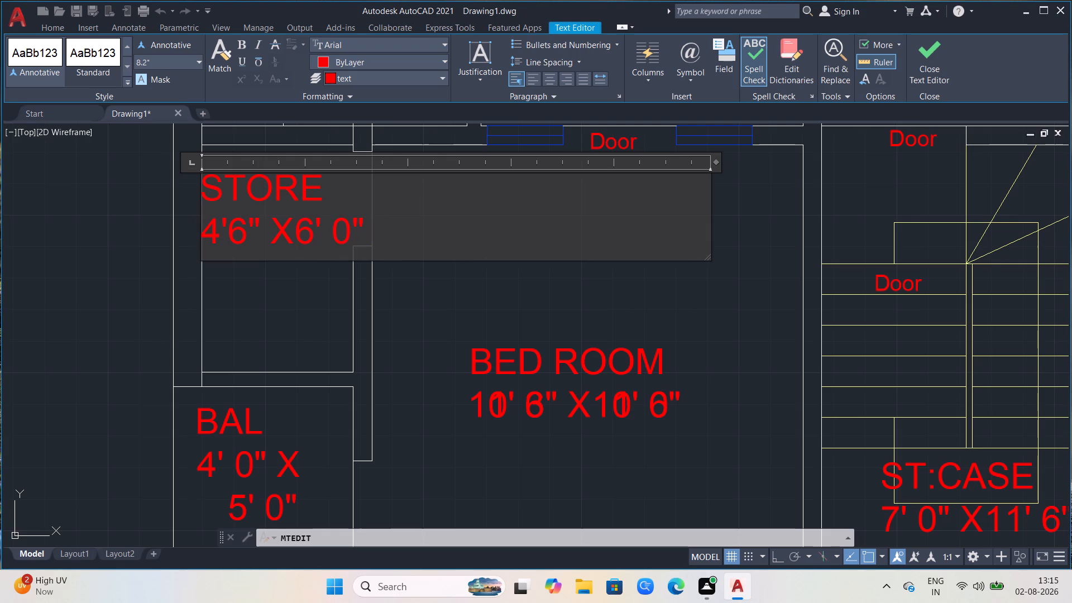
pyautogui.click(106, 359)
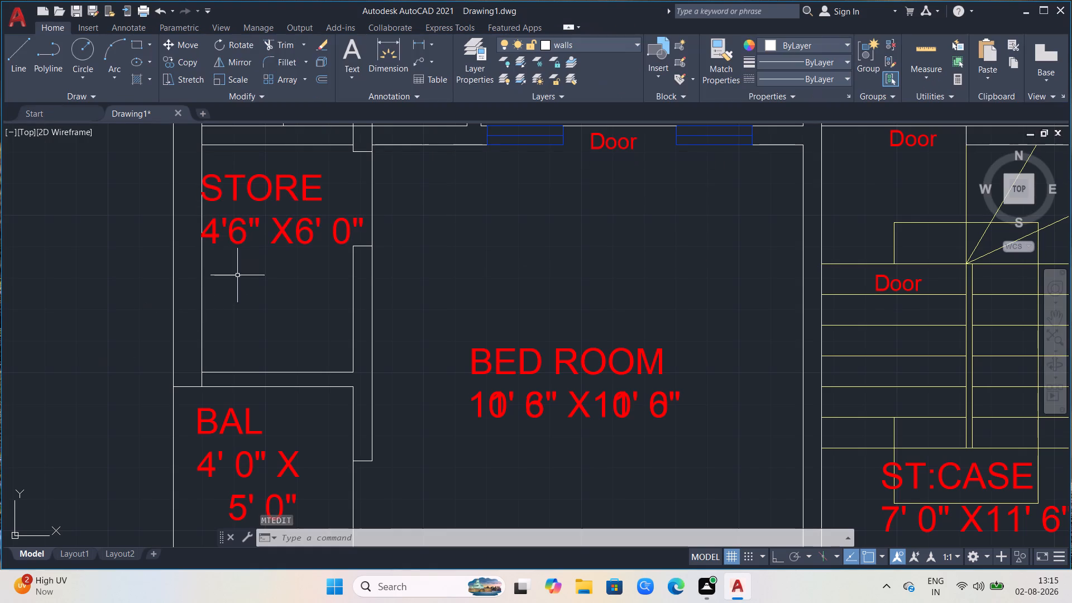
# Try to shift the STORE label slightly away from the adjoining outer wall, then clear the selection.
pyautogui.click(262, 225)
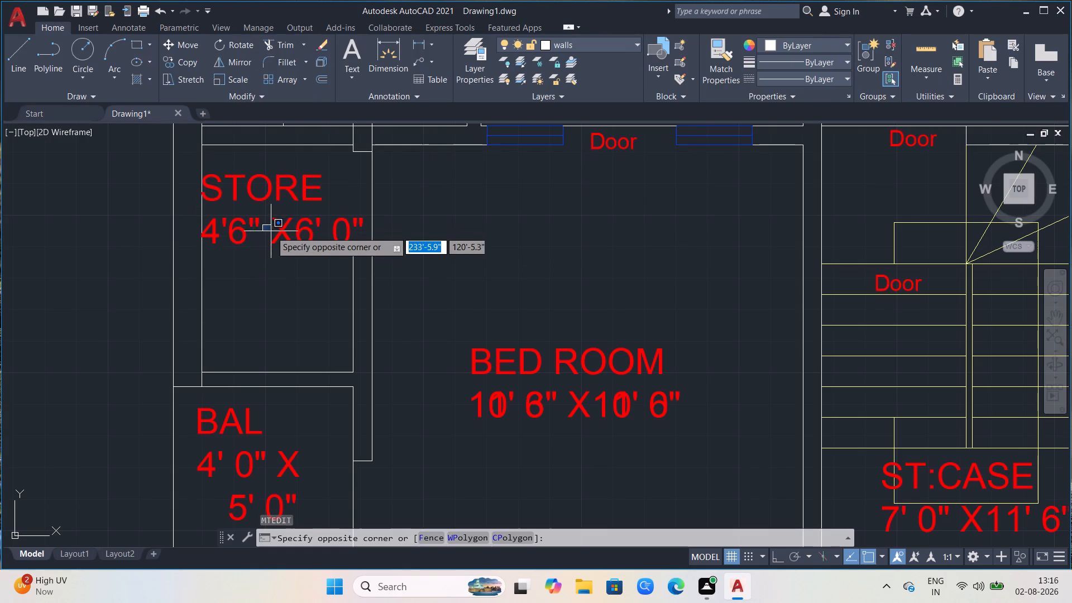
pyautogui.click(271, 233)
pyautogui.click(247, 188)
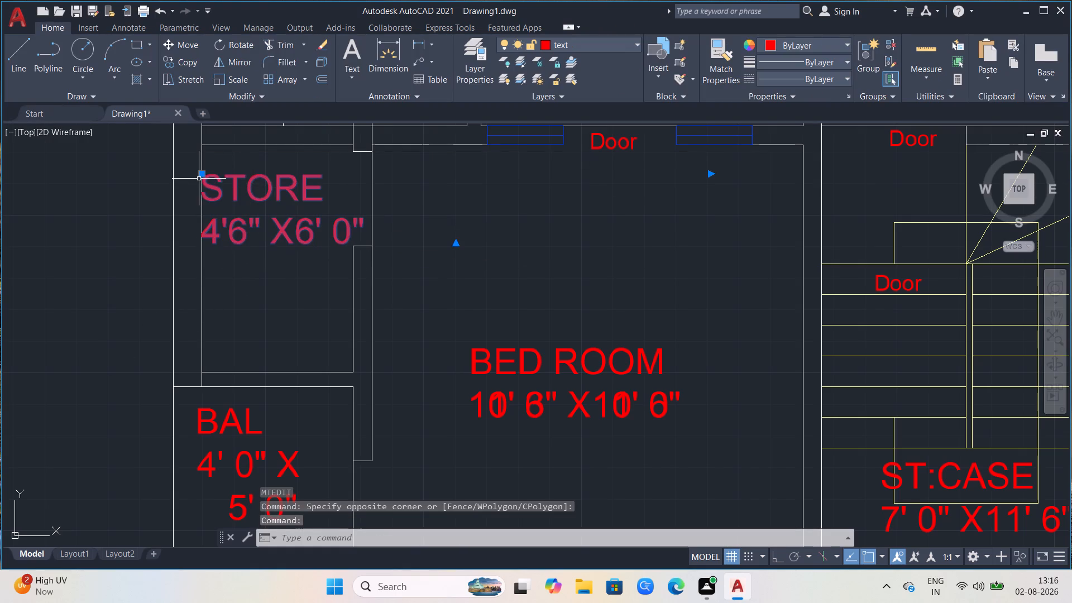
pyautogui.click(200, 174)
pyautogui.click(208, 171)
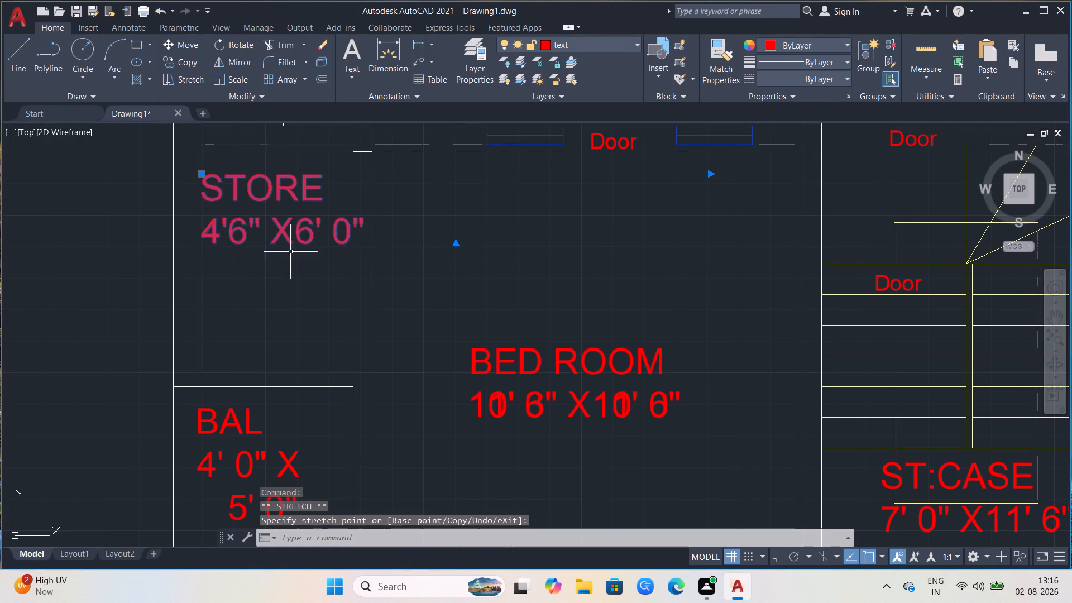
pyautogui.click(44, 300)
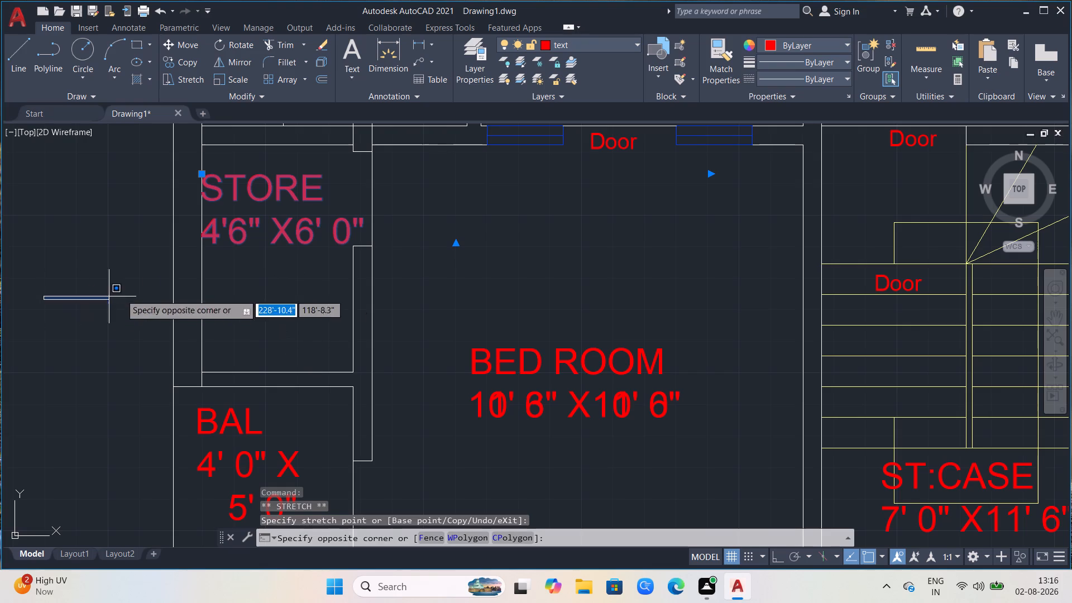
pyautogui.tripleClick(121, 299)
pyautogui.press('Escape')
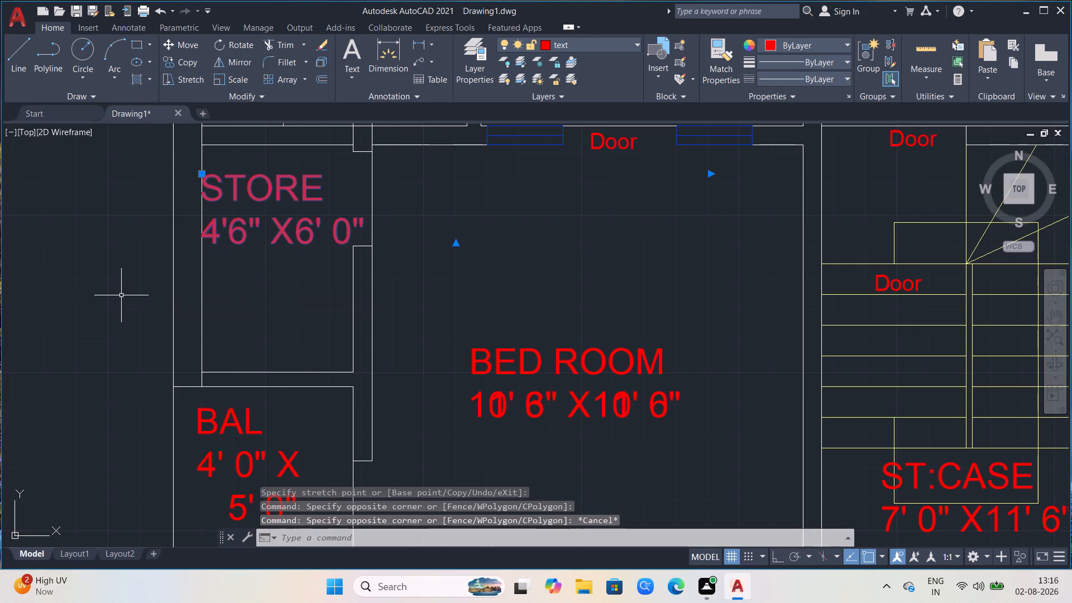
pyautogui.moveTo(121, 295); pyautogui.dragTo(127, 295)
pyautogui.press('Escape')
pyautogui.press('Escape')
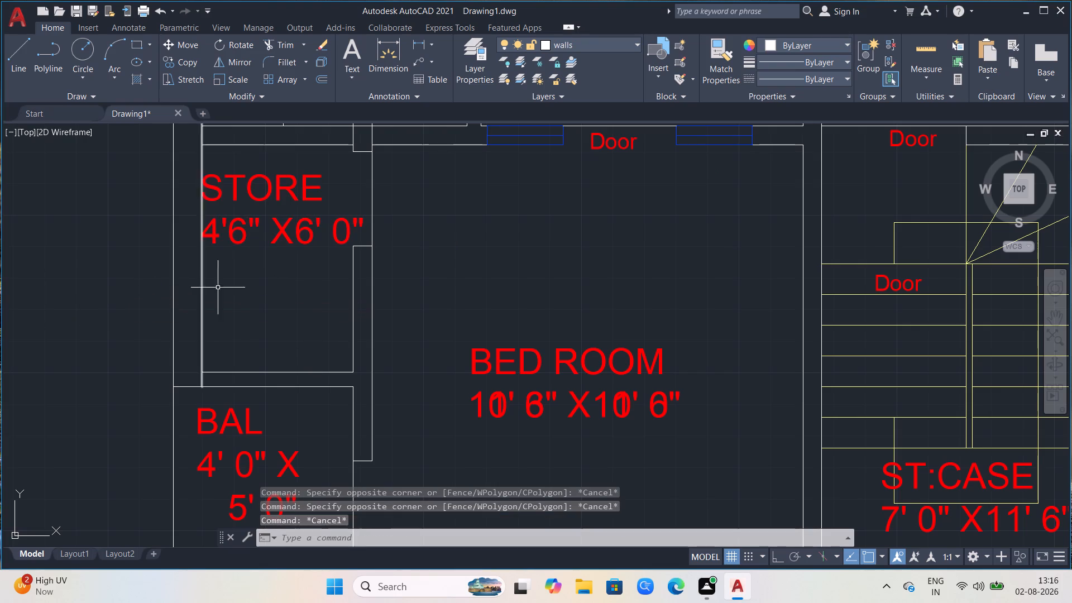
# Copy the W.1 label from the upper side-wall window to the front windows of the lower bedroom and the staircase.
pyautogui.scroll(-3, 252, 309)
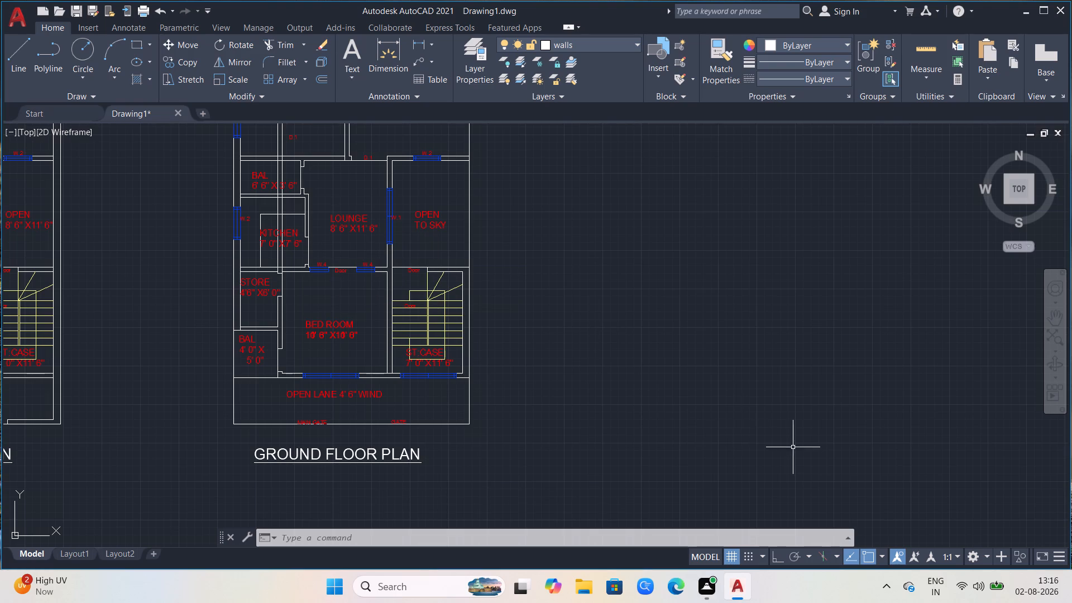
pyautogui.scroll(1, 554, 331)
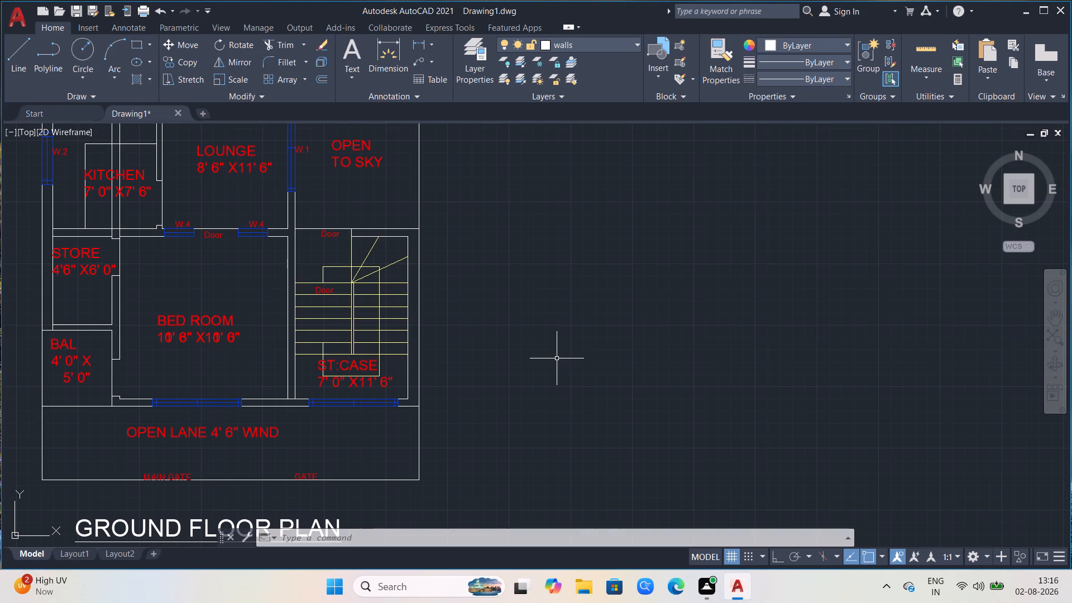
pyautogui.scroll(1, 293, 454)
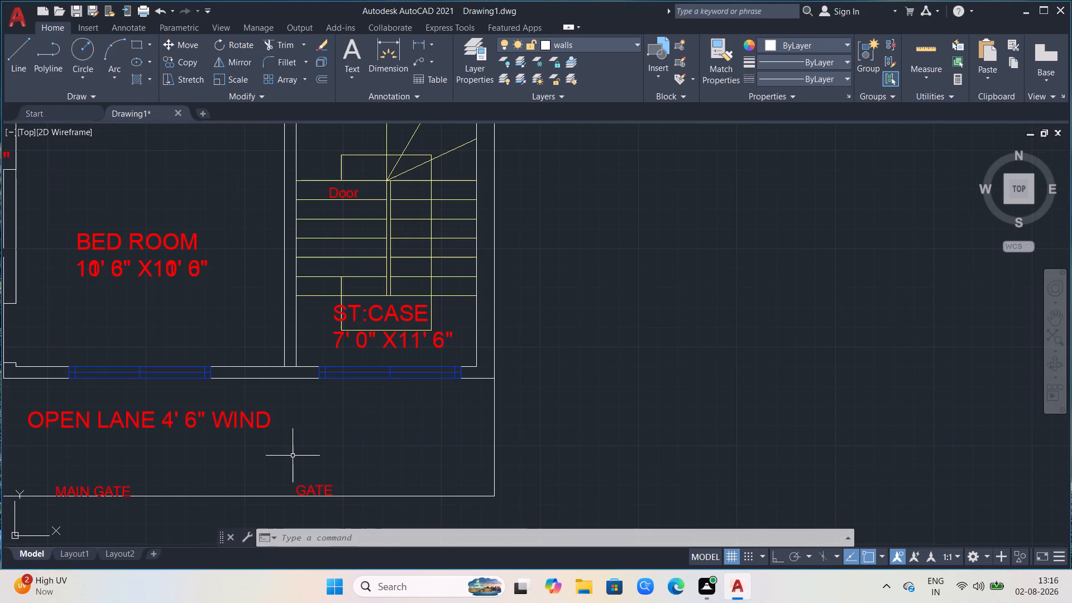
pyautogui.scroll(-2, 285, 456)
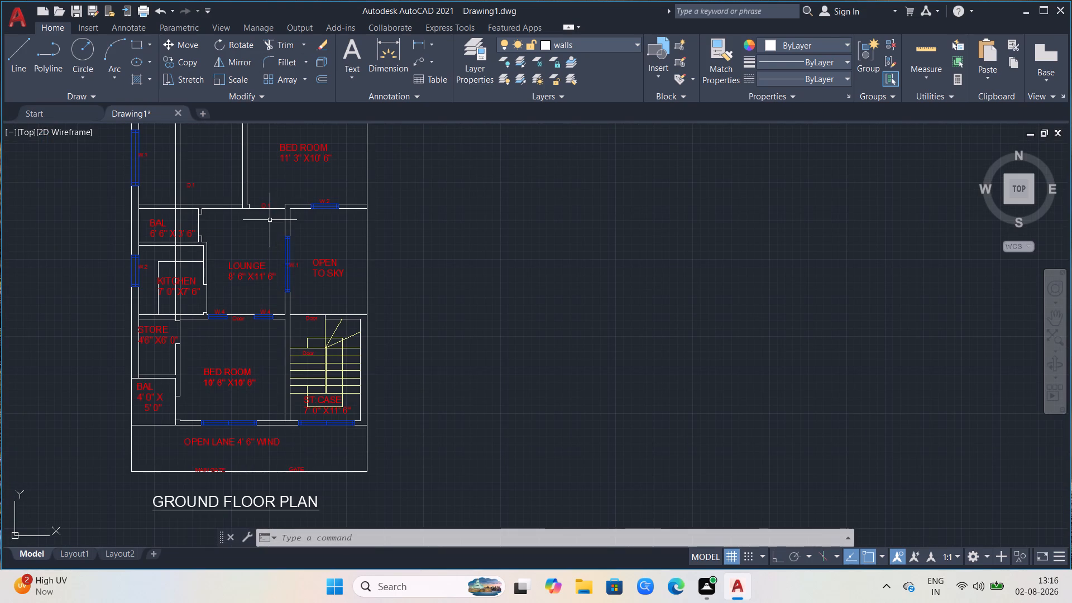
pyautogui.click(145, 151)
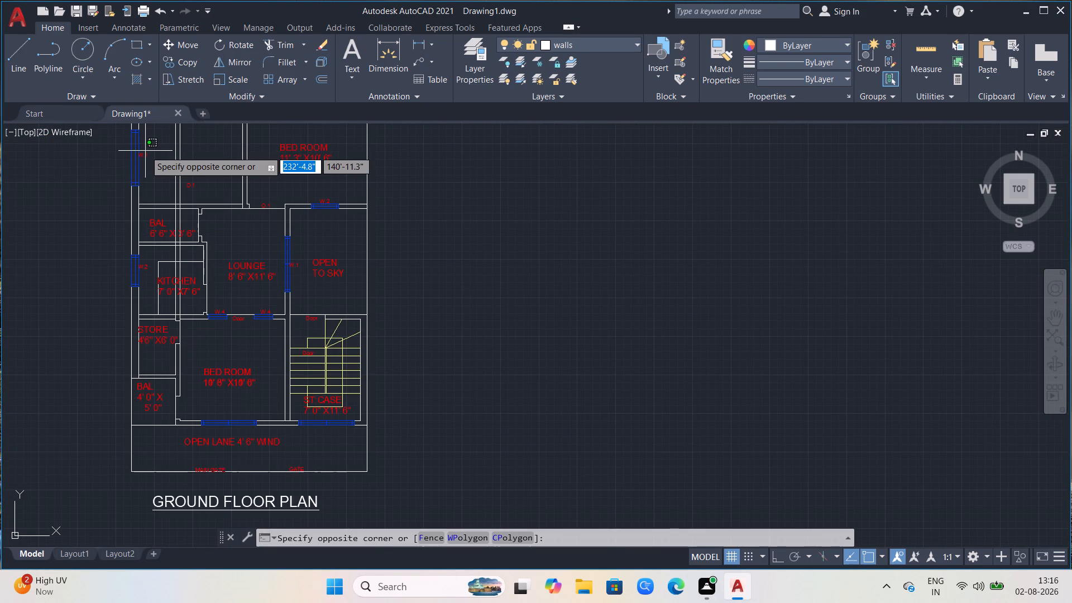
pyautogui.click(143, 157)
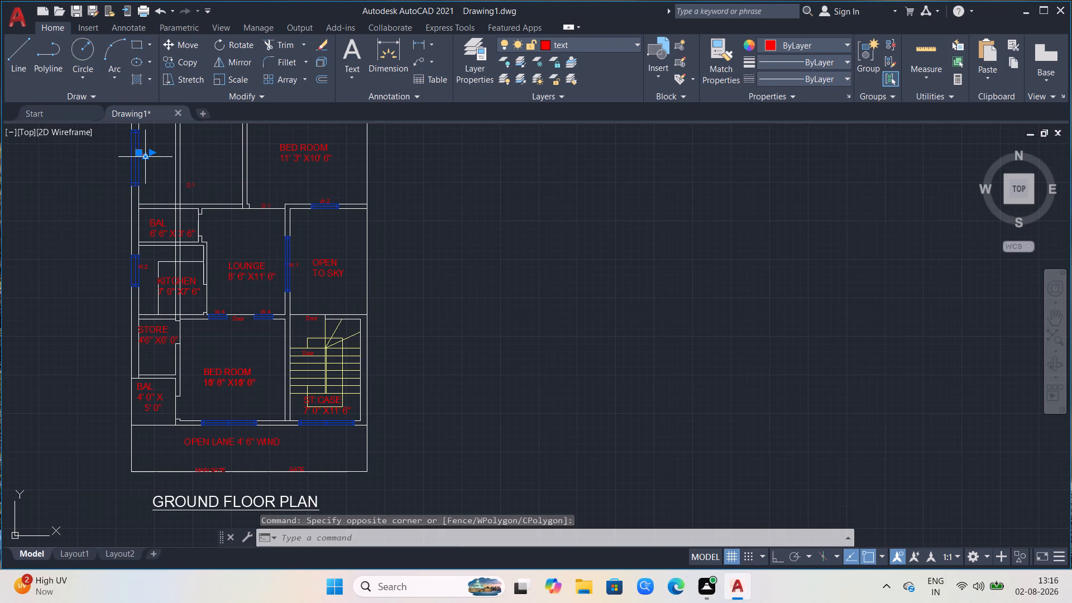
pyautogui.write('CO')
pyautogui.press('Return')
pyautogui.scroll(2, 167, 196)
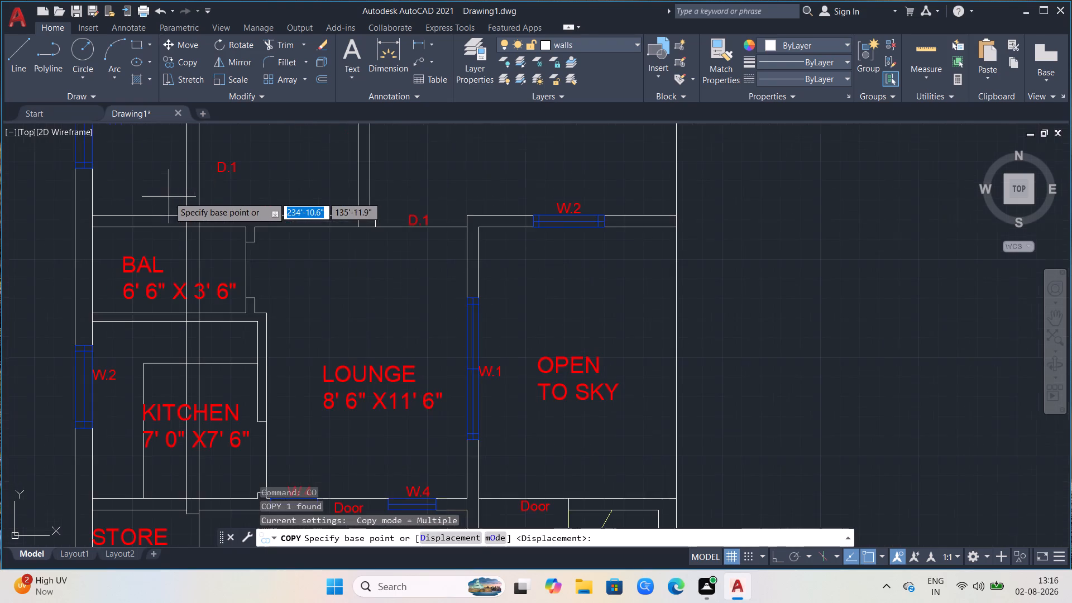
pyautogui.scroll(-3, 171, 261)
pyautogui.scroll(3, 150, 219)
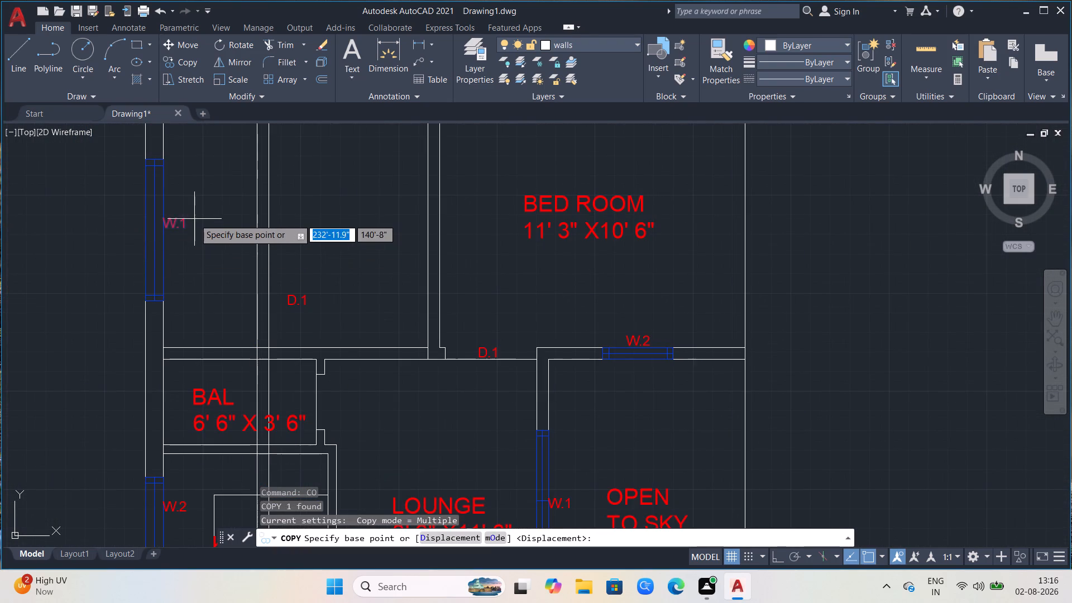
pyautogui.click(183, 224)
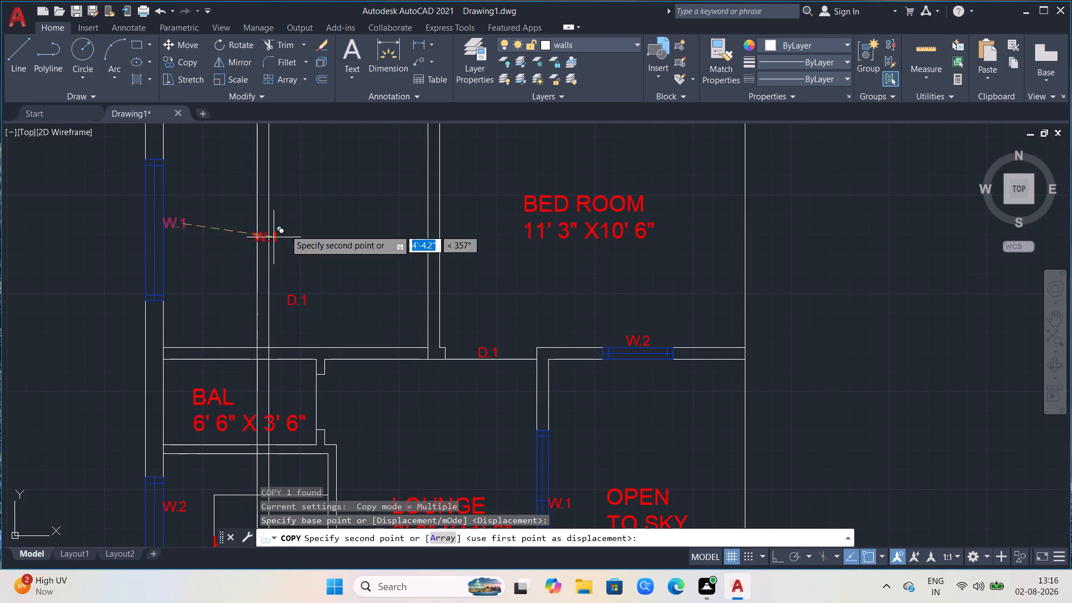
pyautogui.scroll(-3, 285, 229)
pyautogui.scroll(4, 291, 400)
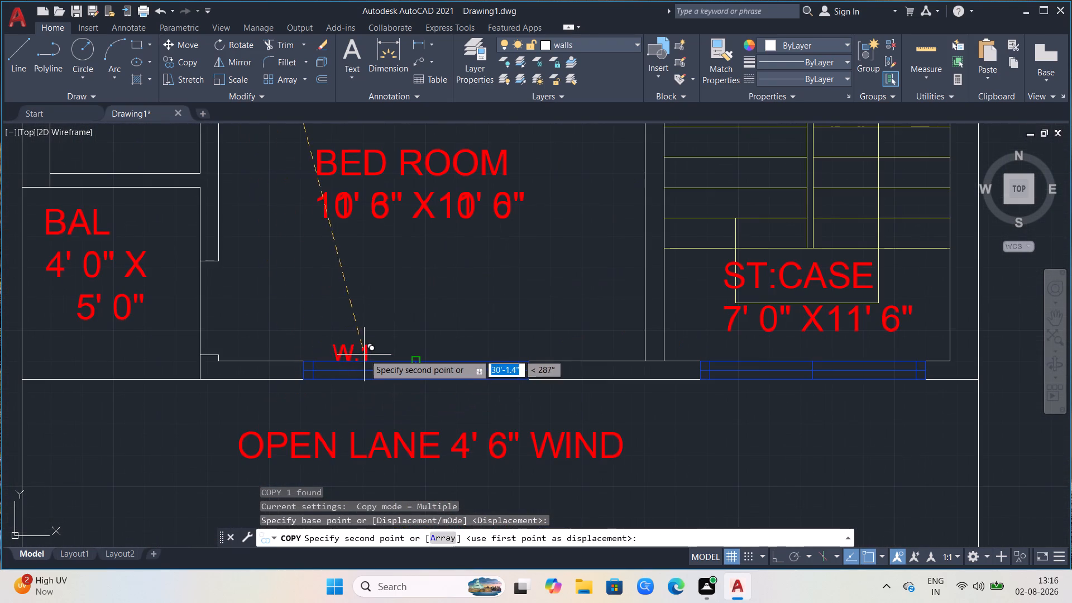
pyautogui.click(425, 348)
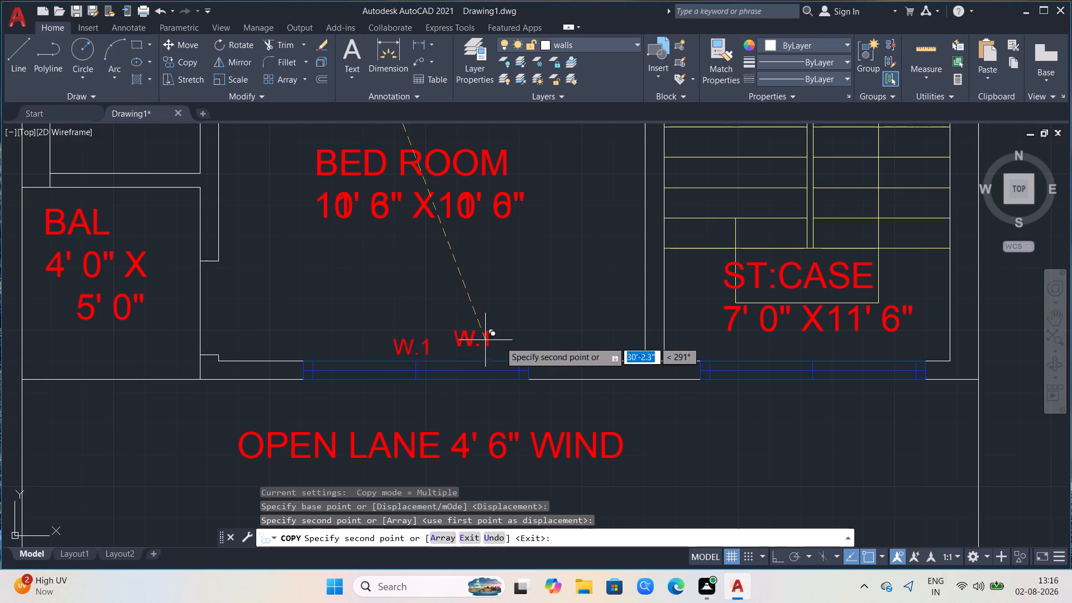
pyautogui.click(819, 355)
pyautogui.press('Escape')
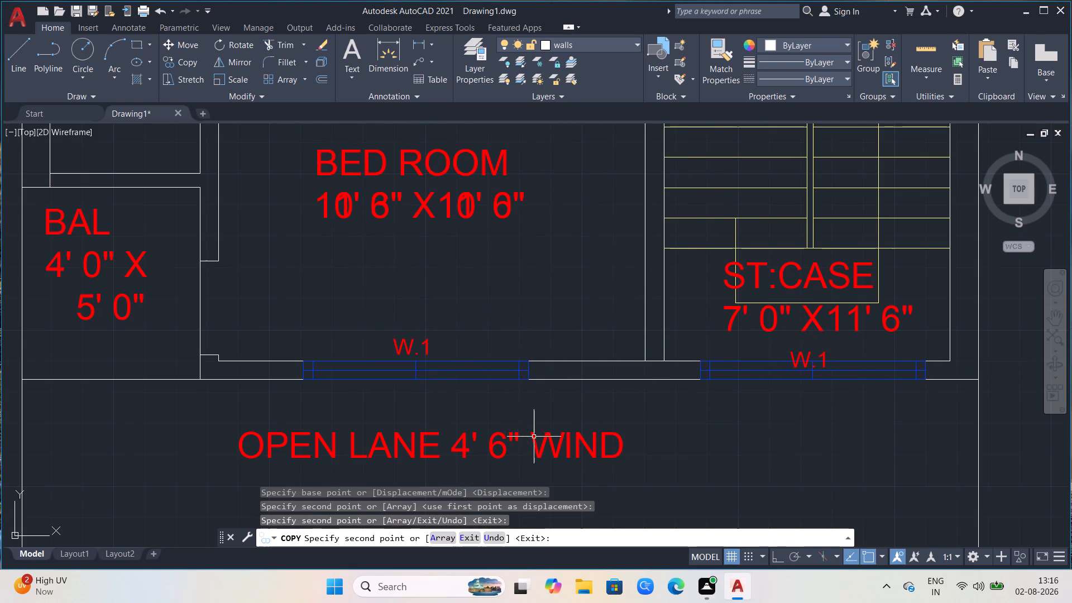
# Move the staircase window's W.1 label straight up so it sits just above the window, clear of the wall line.
pyautogui.scroll(-3, 551, 409)
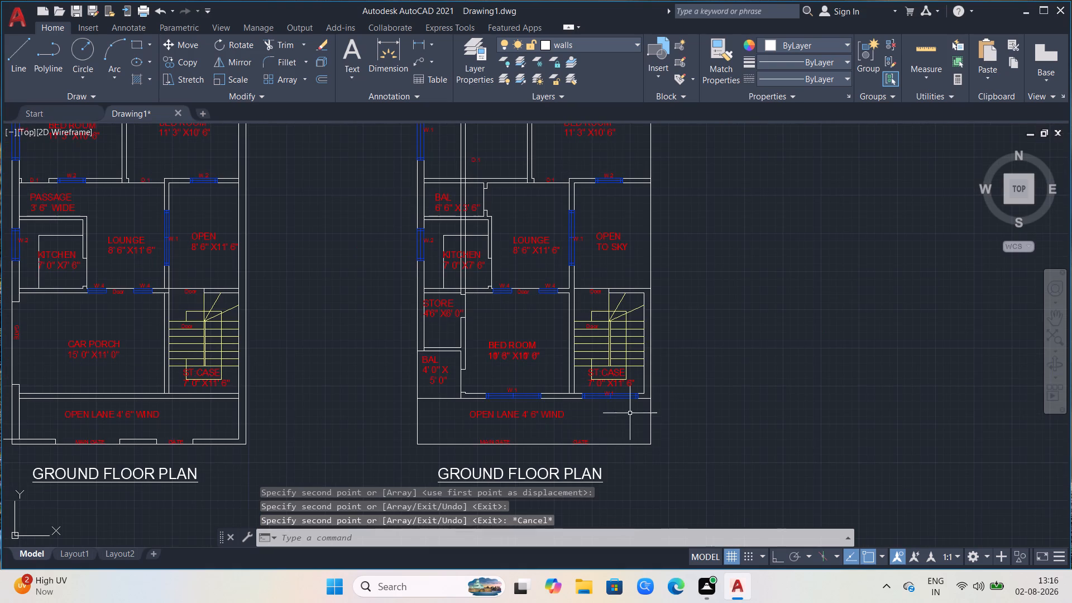
pyautogui.click(611, 391)
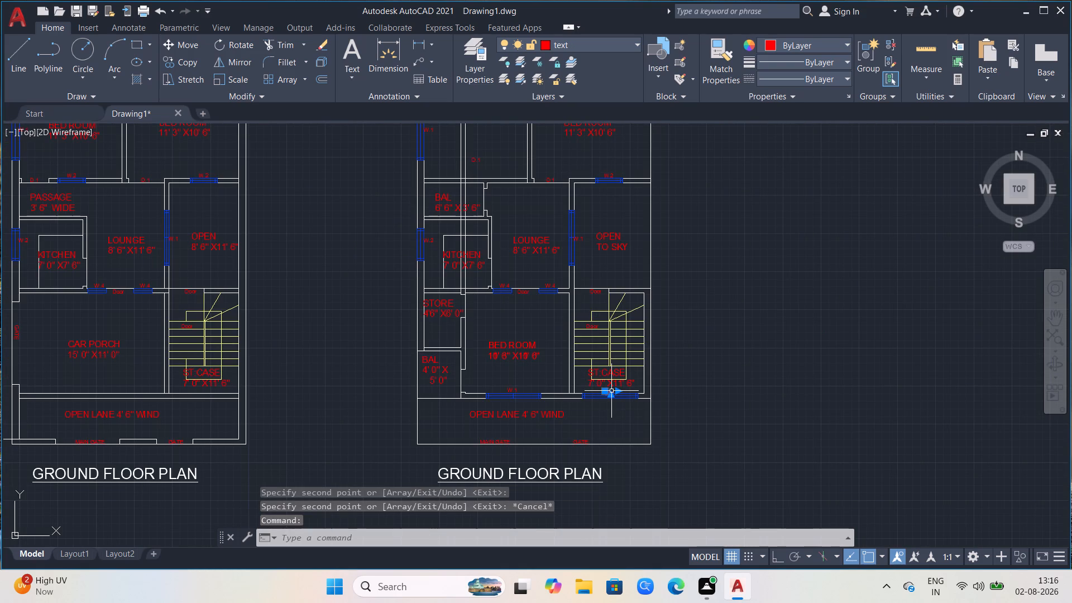
pyautogui.scroll(4, 618, 381)
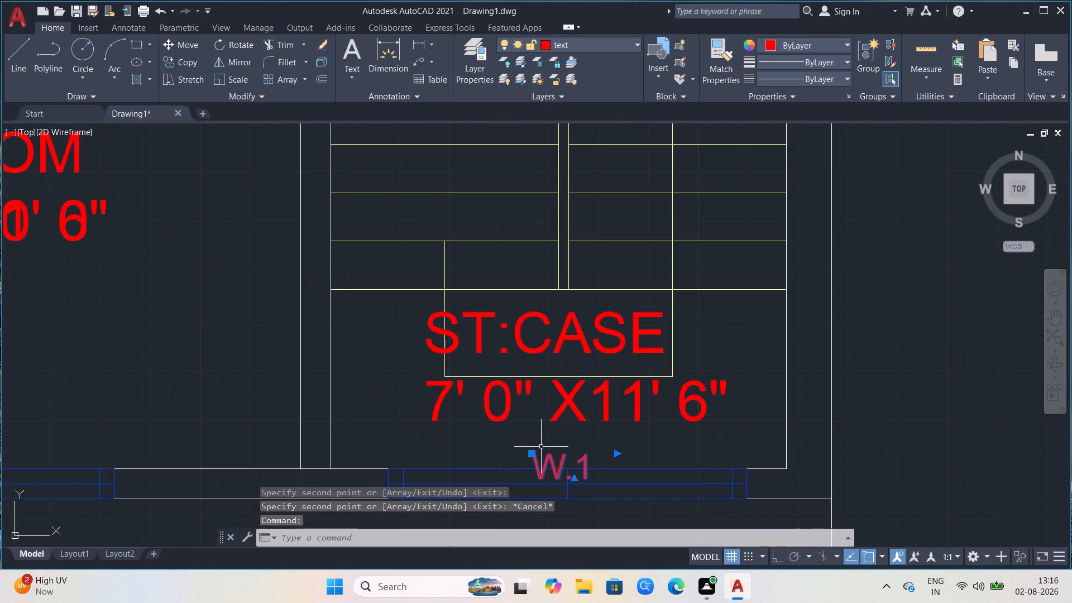
pyautogui.click(533, 454)
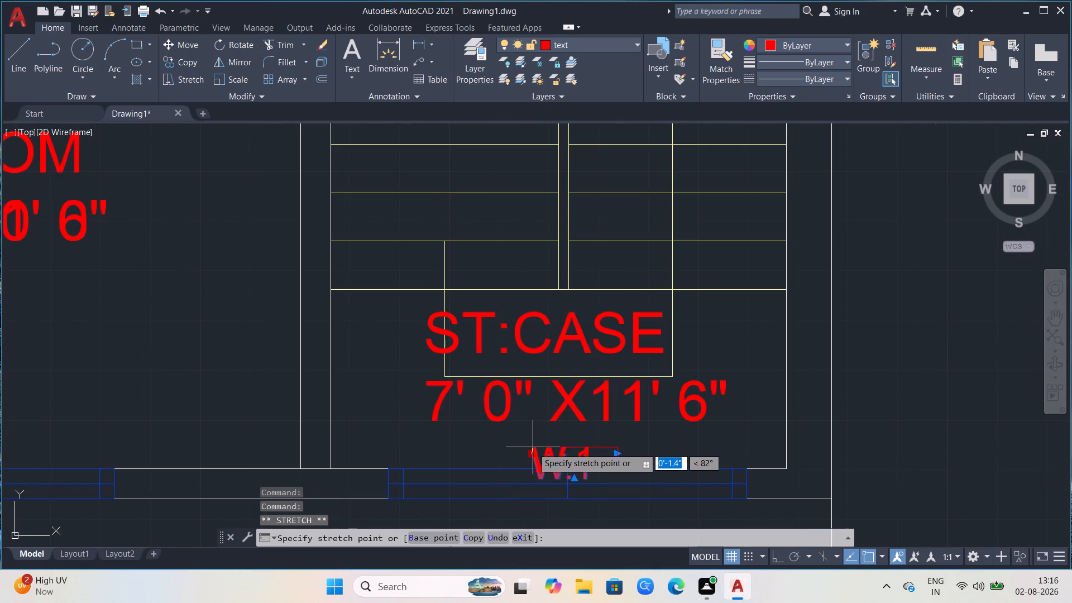
pyautogui.click(533, 440)
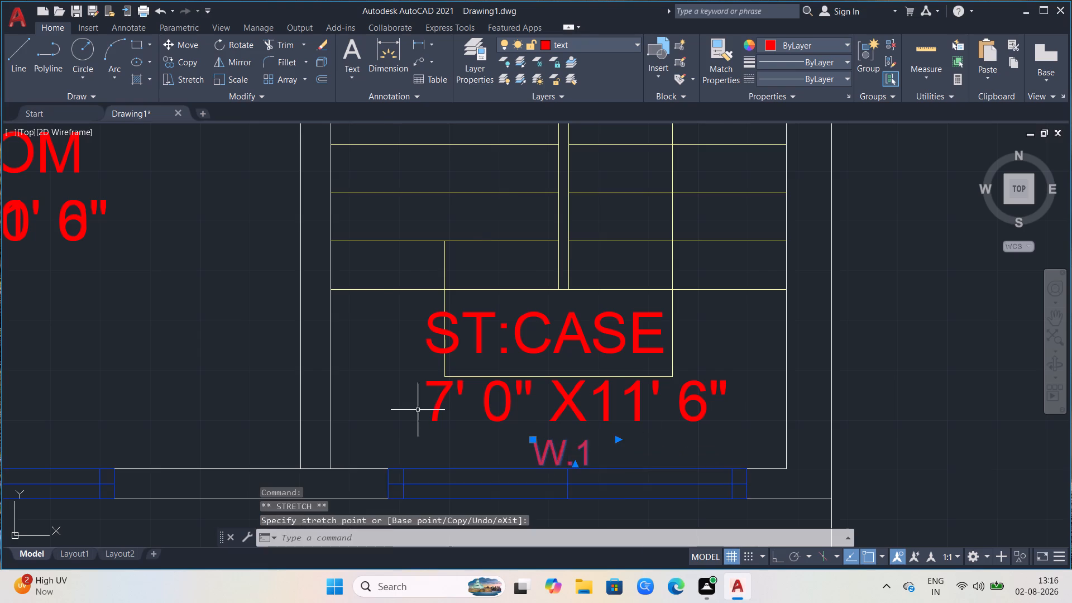
# Examine the adapted floor plan against the original, checking the labels around the store, balcony, bedroom and staircase.
pyautogui.scroll(-2, 417, 410)
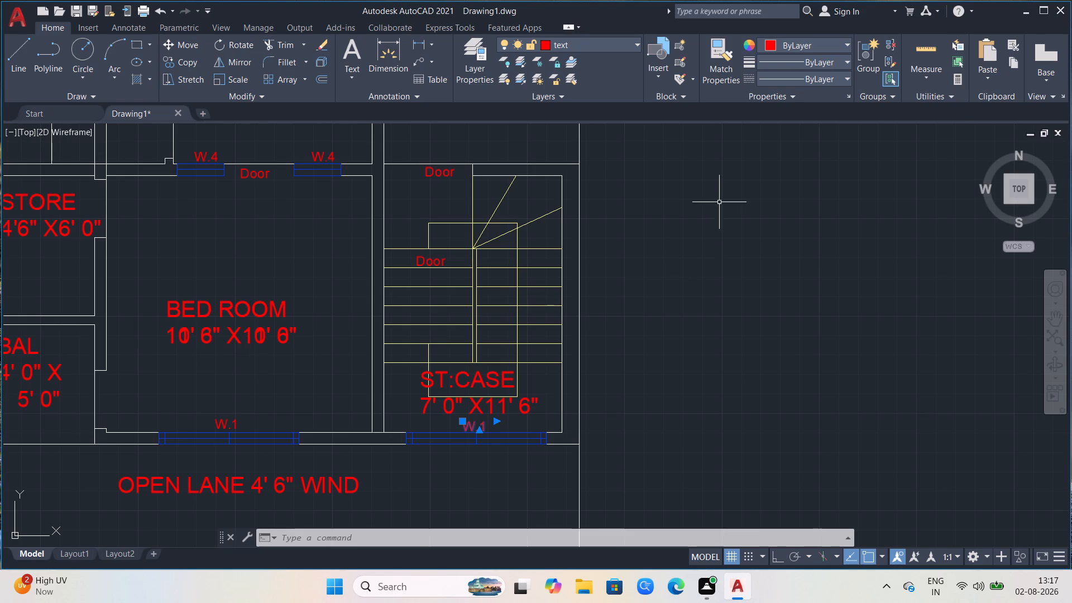
pyautogui.scroll(-1, 719, 208)
pyautogui.scroll(-1, 749, 242)
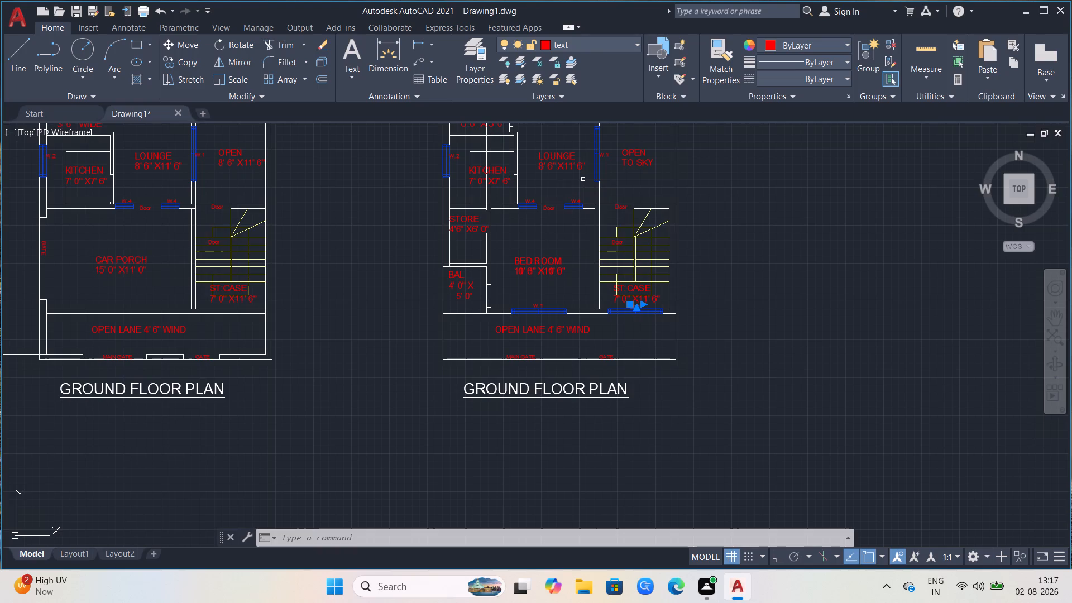
pyautogui.scroll(-1, 654, 224)
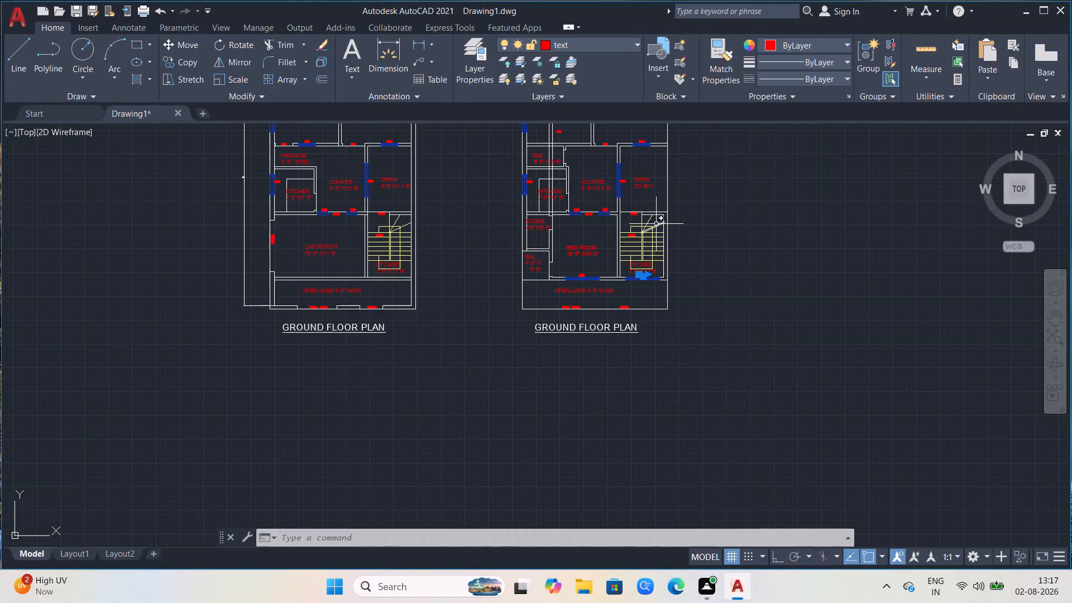
pyautogui.scroll(2, 688, 198)
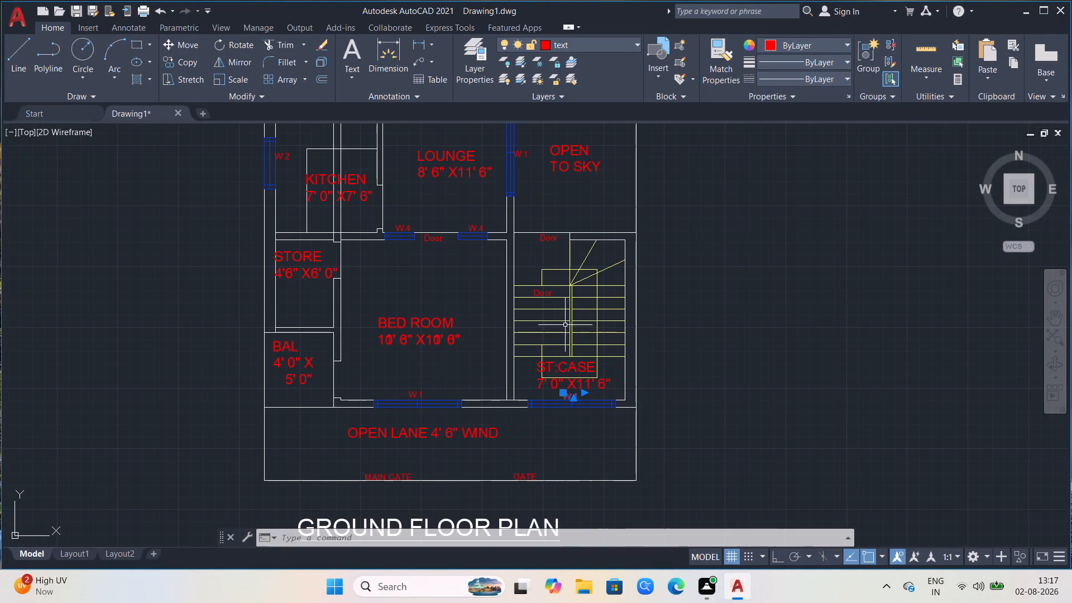
pyautogui.scroll(2, 575, 193)
pyautogui.scroll(-3, 575, 193)
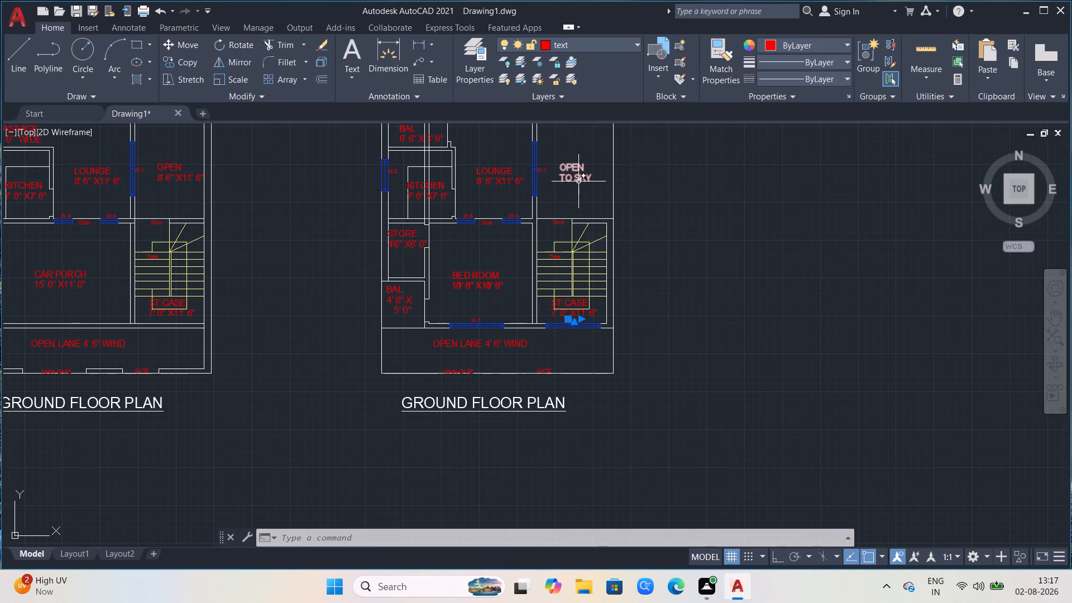
pyautogui.scroll(1, 578, 178)
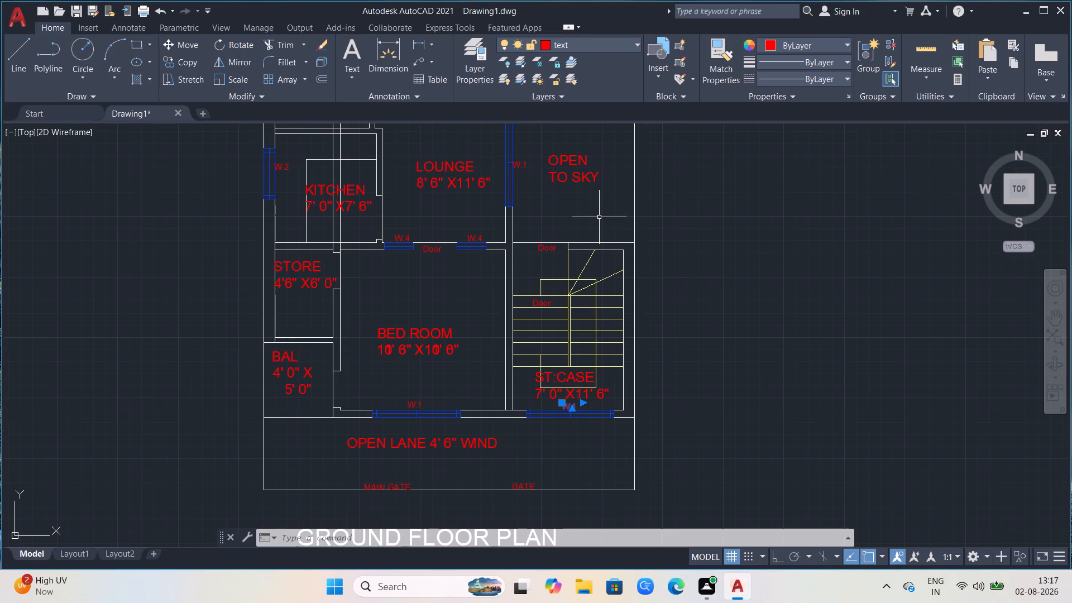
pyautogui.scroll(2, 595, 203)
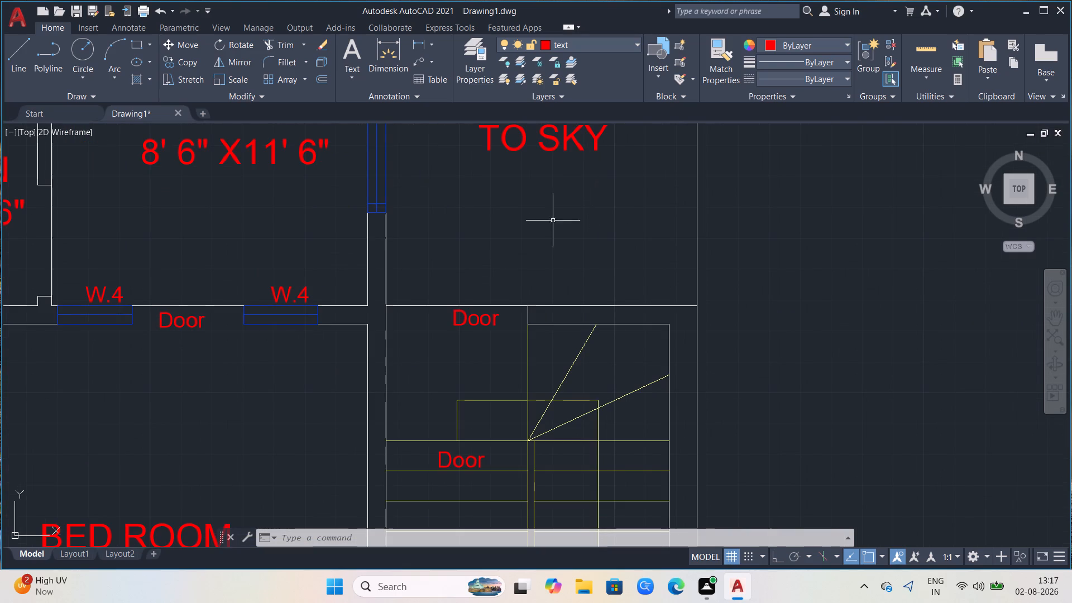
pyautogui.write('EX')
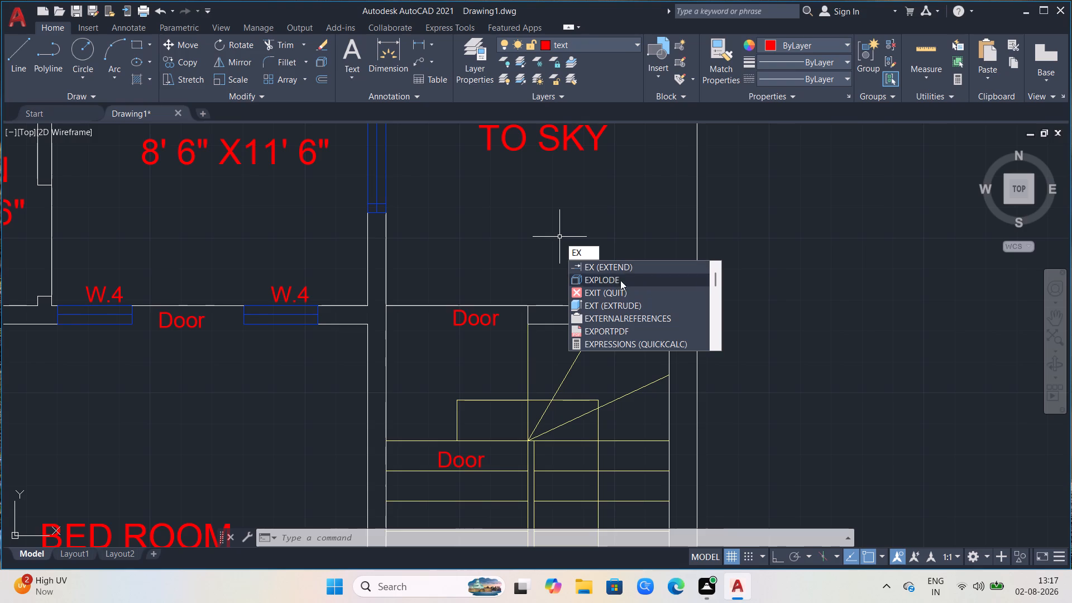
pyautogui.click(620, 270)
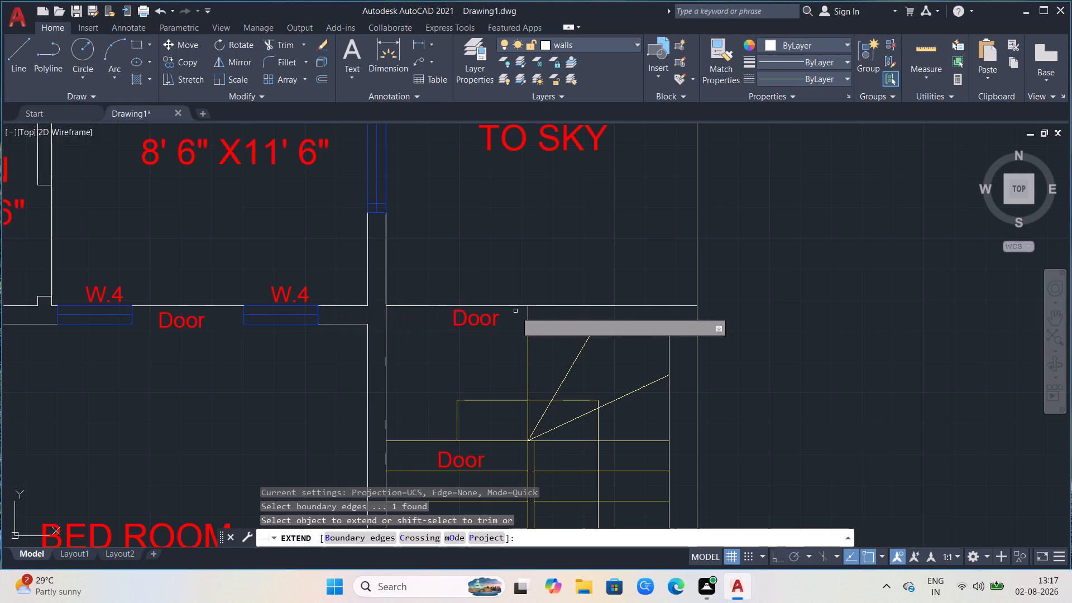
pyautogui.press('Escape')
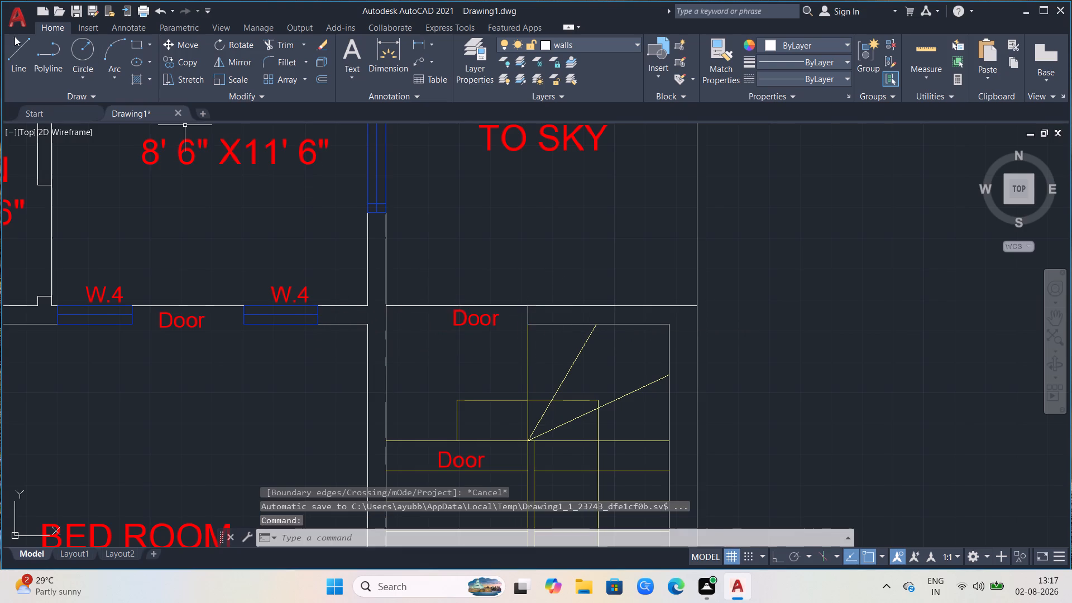
# Draw a wall line about 3'-9.7" long closing the door opening in the staircase's upper wall, reaching the lounge-side wall.
pyautogui.click(17, 49)
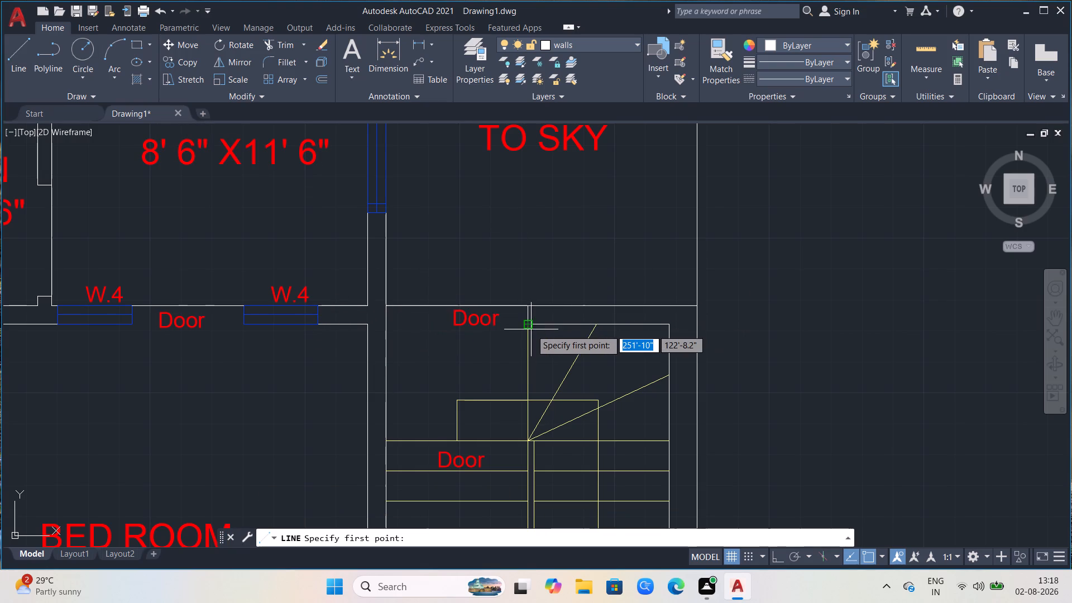
pyautogui.click(529, 323)
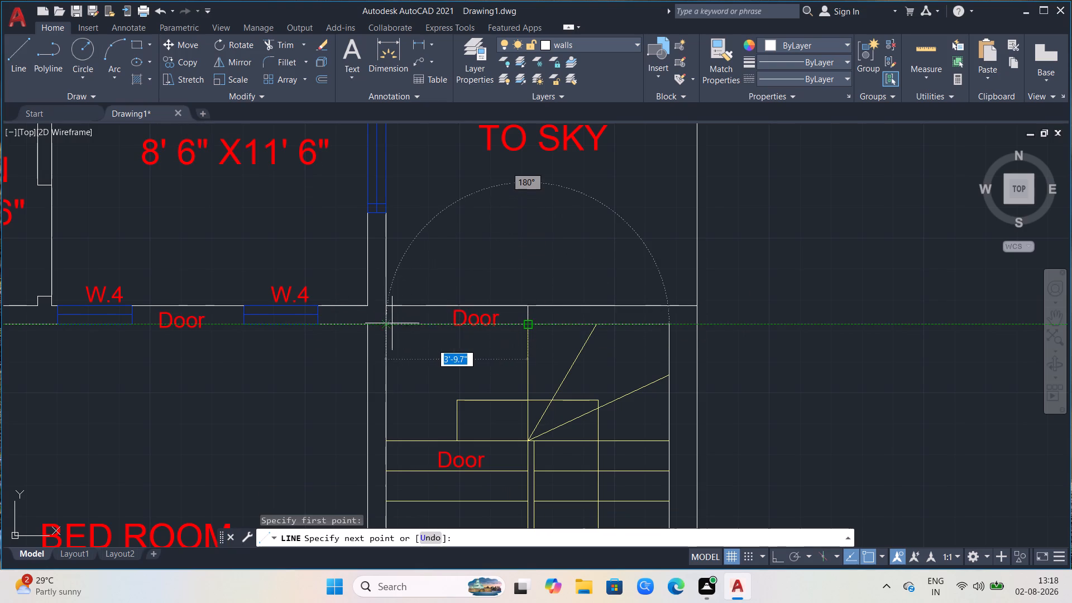
pyautogui.click(387, 331)
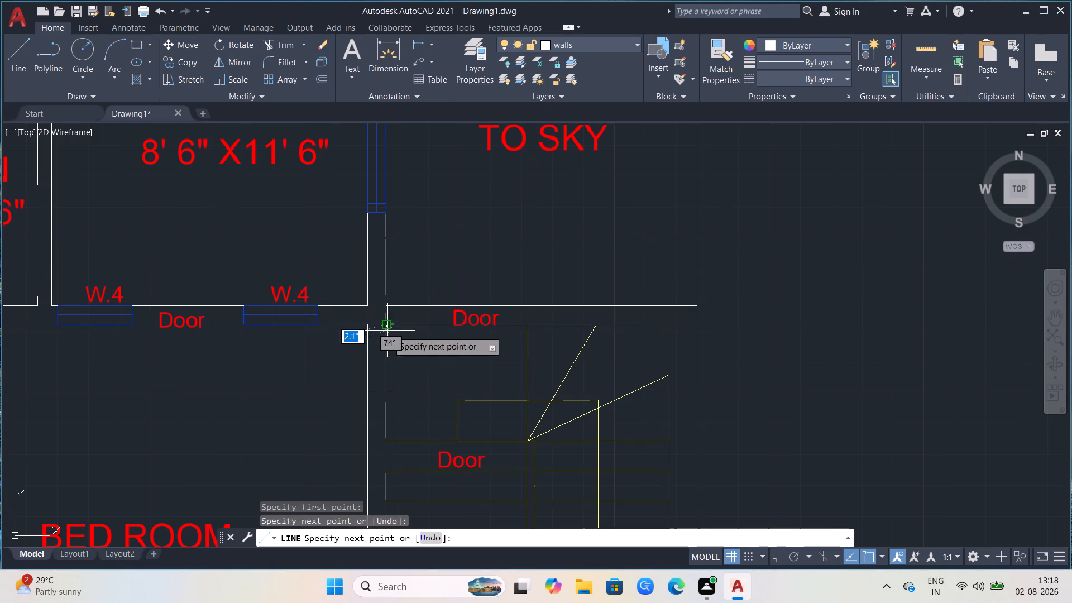
pyautogui.press('Escape')
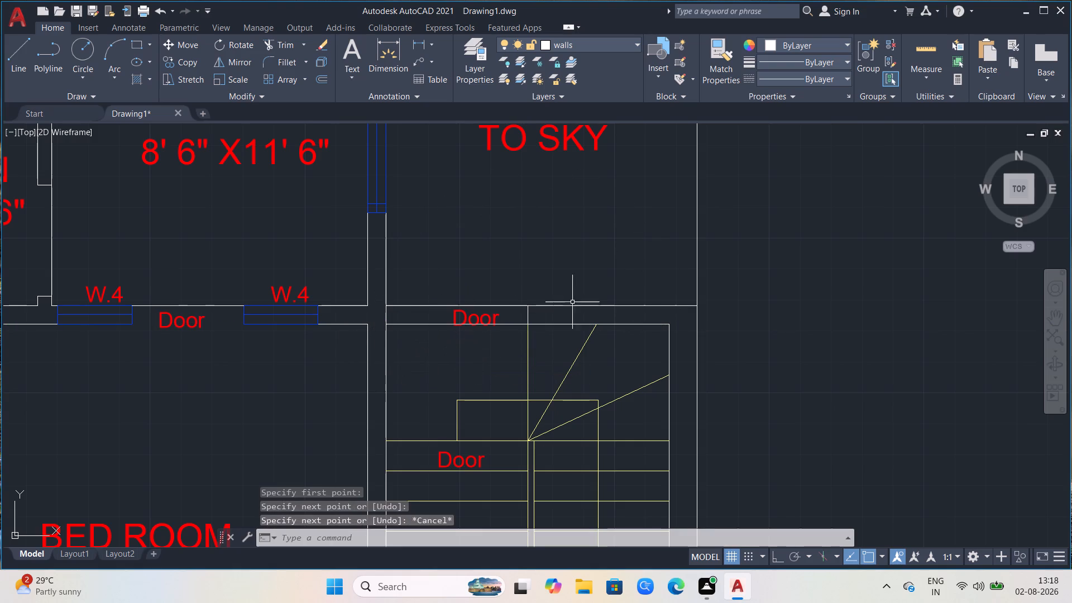
# Trim the vertical line segment crossing the thickness of the staircase's upper wall, beside the "Door" label.
pyautogui.scroll(3, 553, 307)
pyautogui.write('TR')
pyautogui.press('Return')
pyautogui.click(458, 315)
pyautogui.click(425, 319)
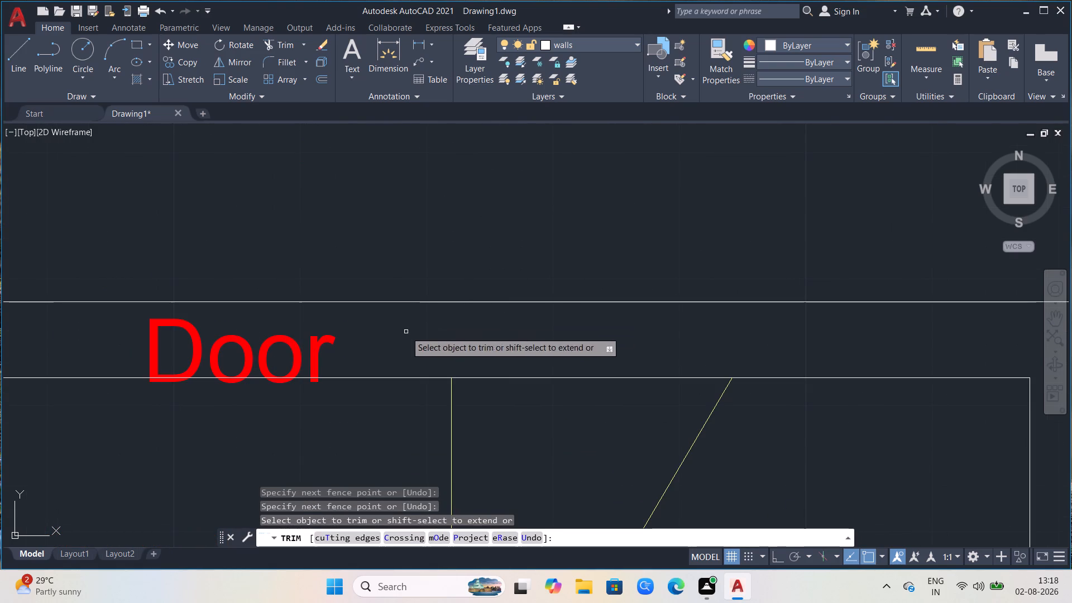
pyautogui.press('Escape')
# Erase the "Door" label inside the staircase's upper wall.
pyautogui.click(304, 346)
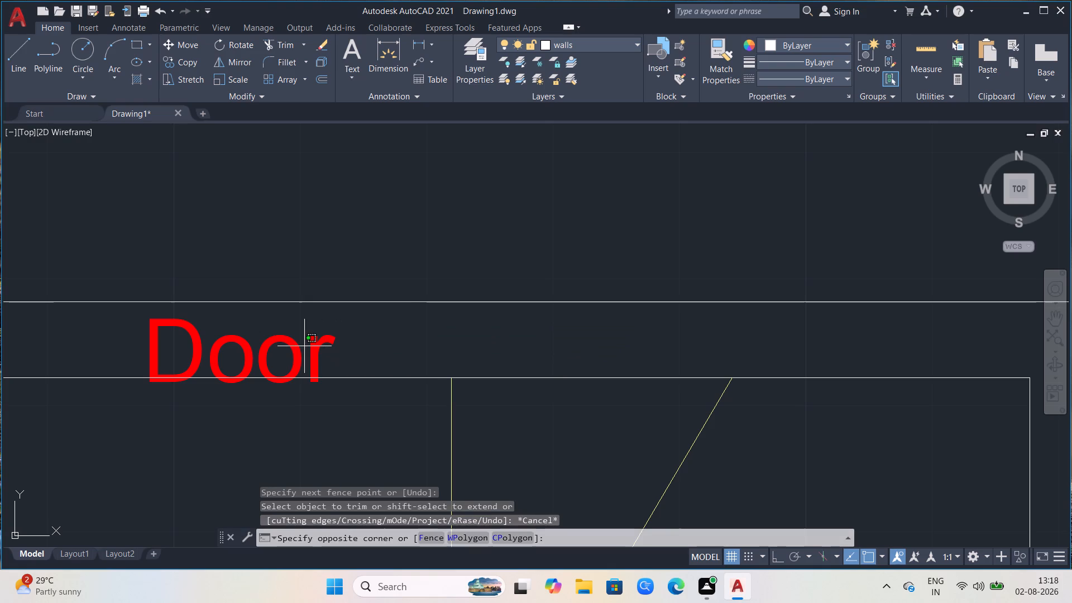
pyautogui.click(315, 347)
pyautogui.click(314, 345)
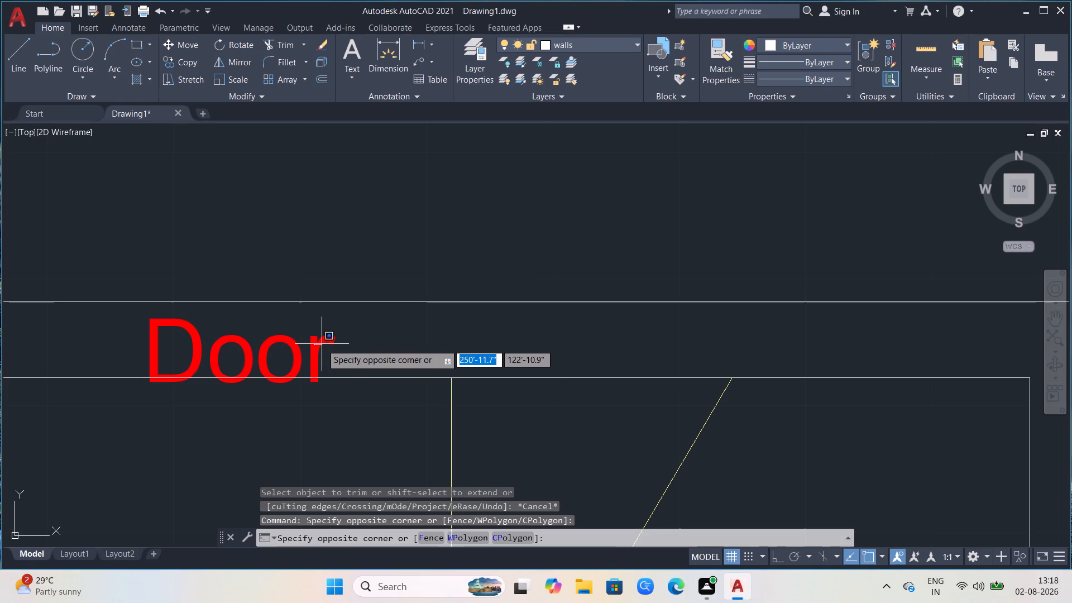
pyautogui.click(299, 357)
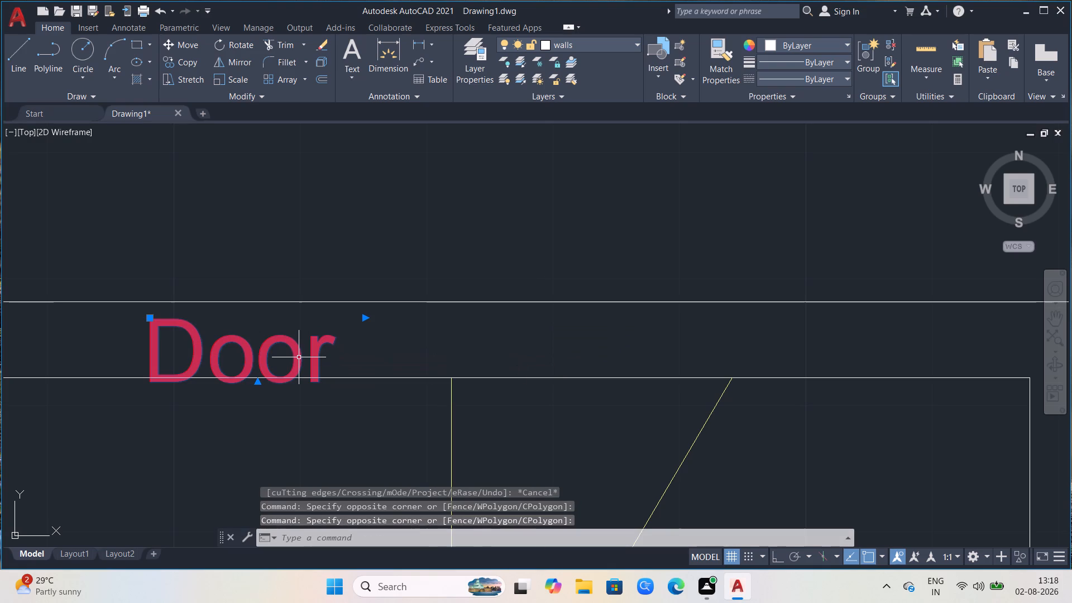
pyautogui.press('Delete')
# Extend the inner face line of the staircase's outer side wall up to the top line of its upper wall.
pyautogui.scroll(-2, 303, 352)
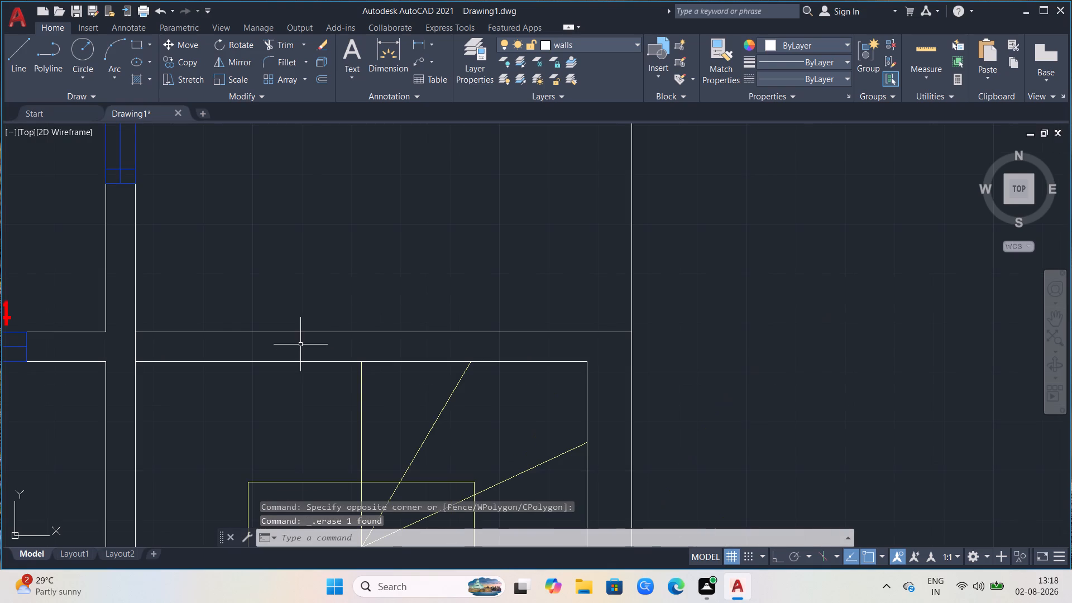
pyautogui.scroll(-1, 300, 344)
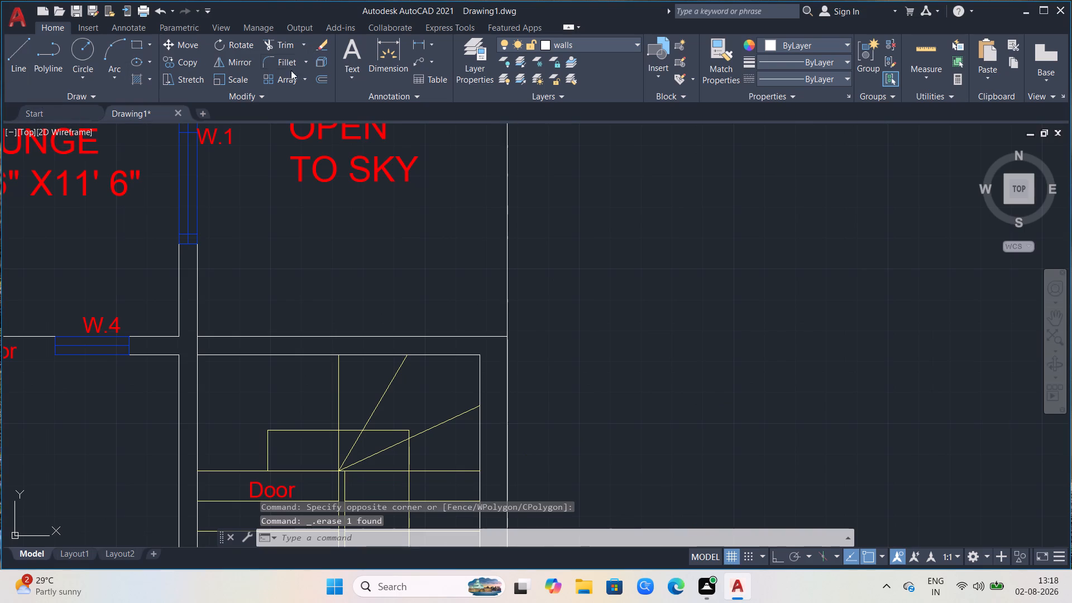
pyautogui.scroll(2, 204, 372)
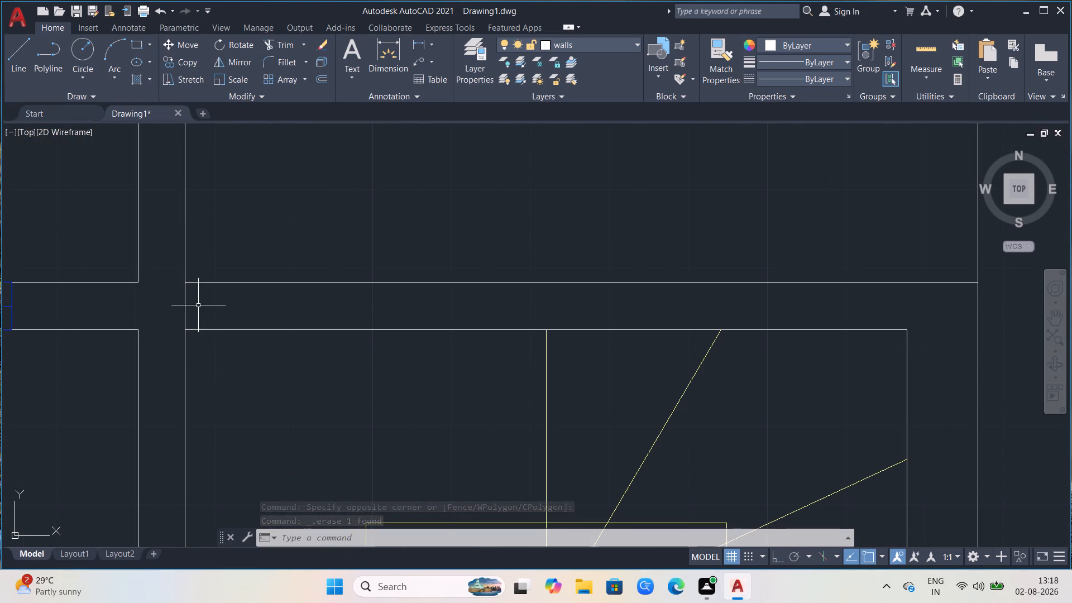
pyautogui.scroll(1, 449, 347)
pyautogui.scroll(-2, 451, 350)
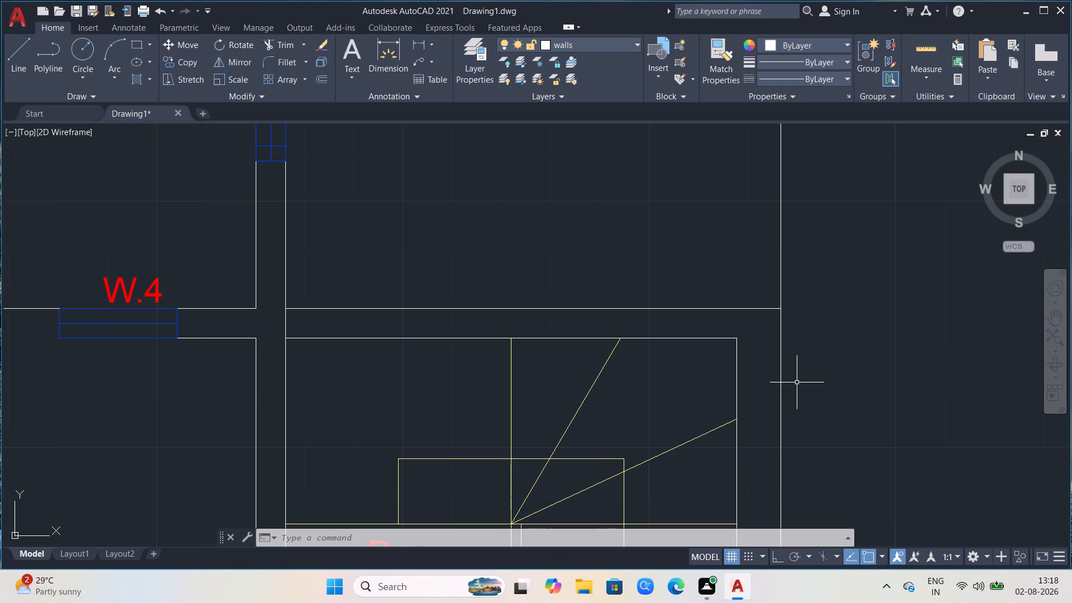
pyautogui.write('EX')
pyautogui.press('Return')
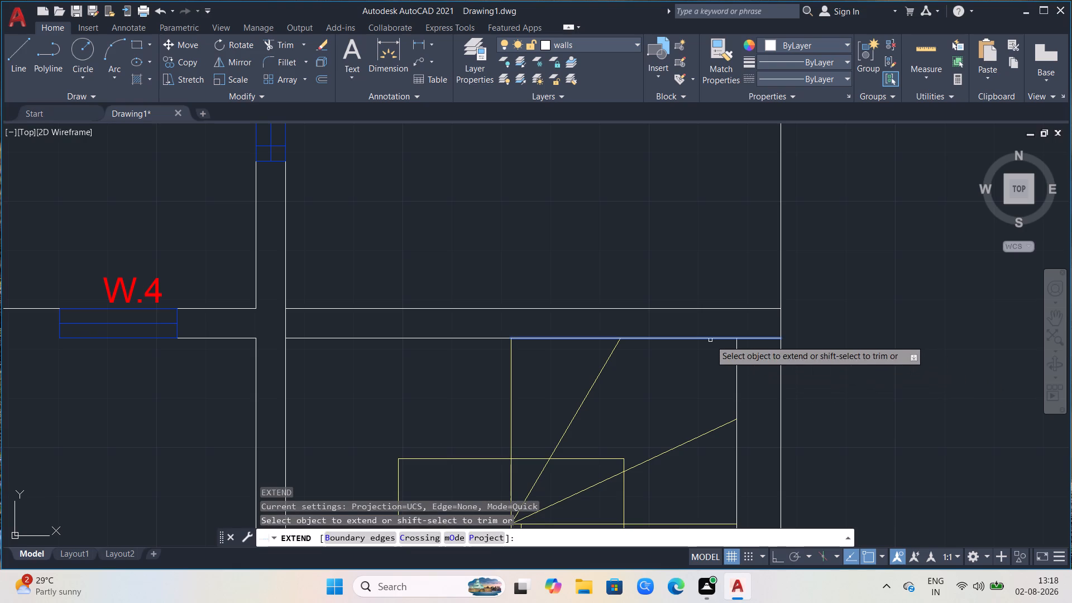
pyautogui.click(736, 351)
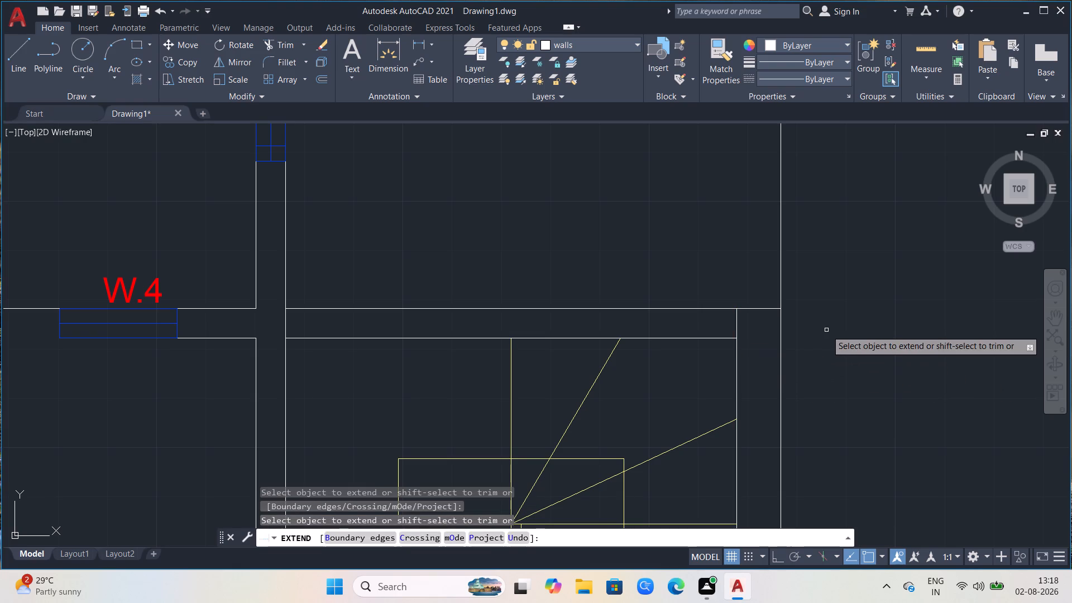
pyautogui.press('Escape')
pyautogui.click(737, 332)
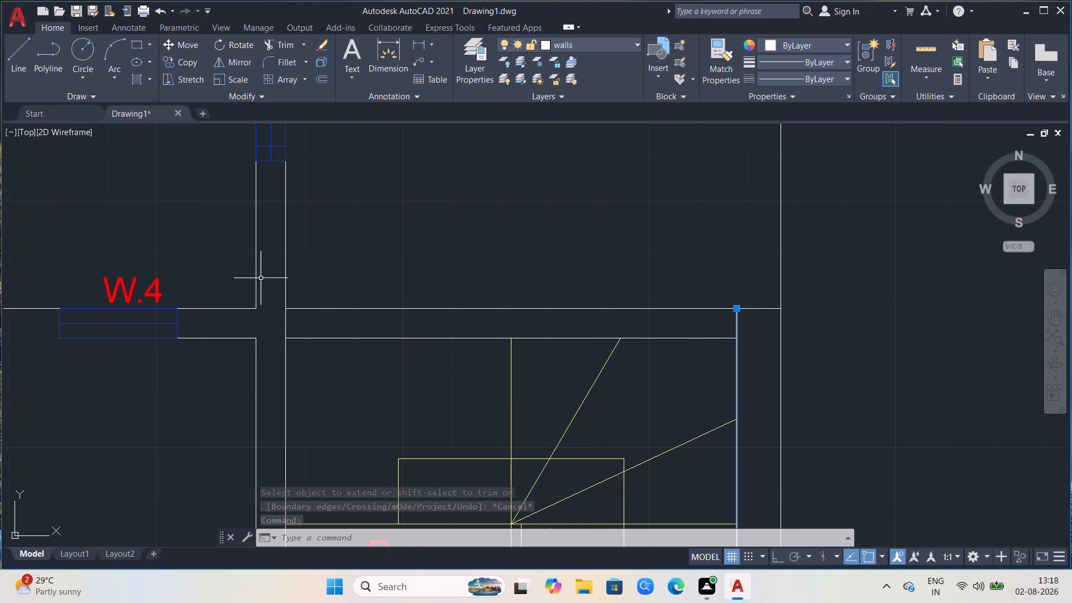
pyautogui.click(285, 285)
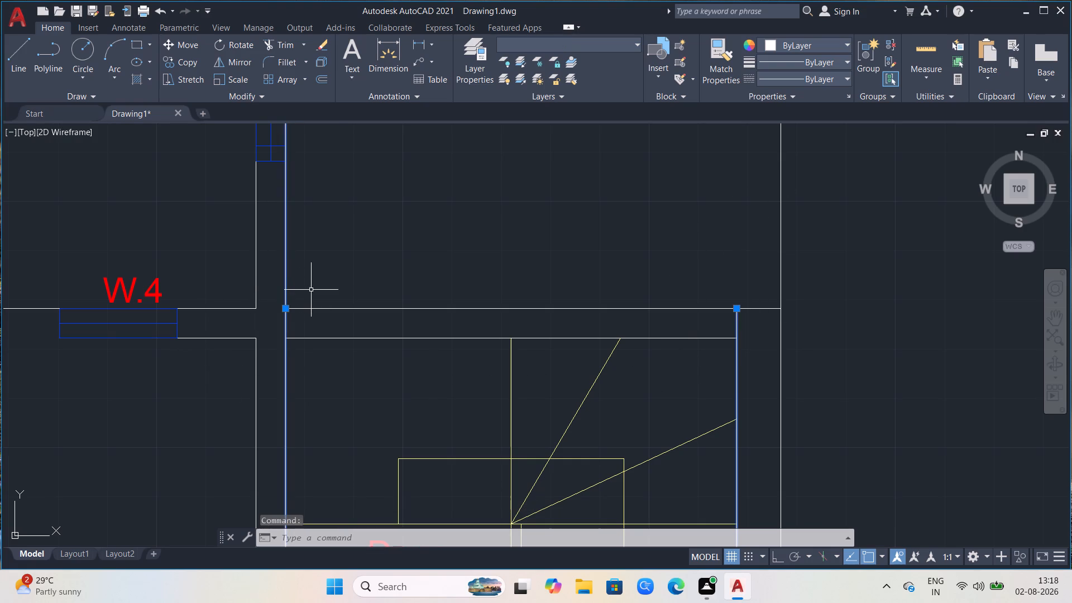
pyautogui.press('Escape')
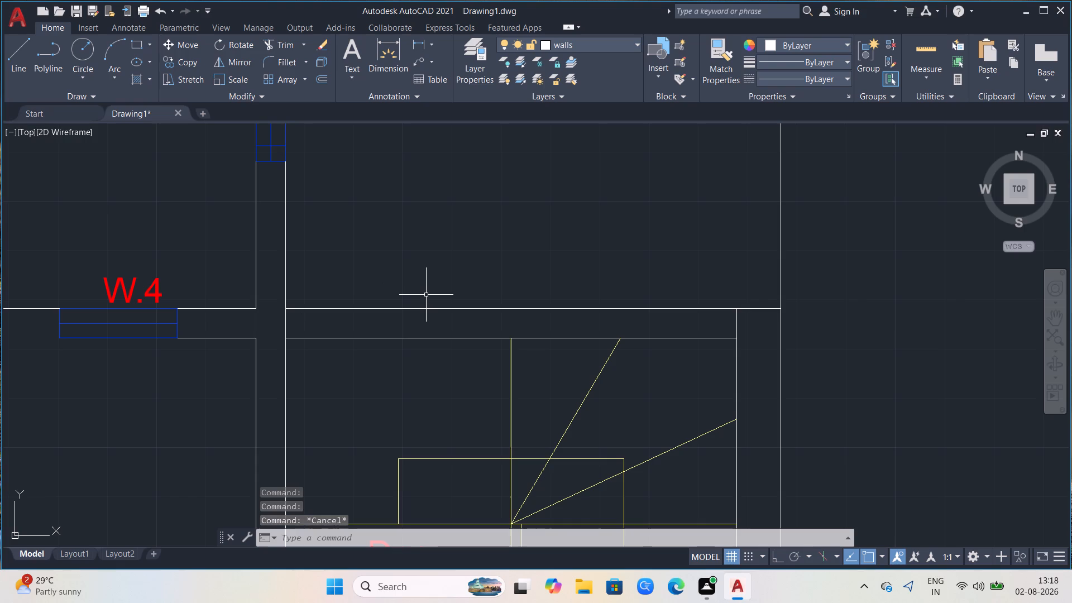
# Examine the adapted floor plan beside the original, checking the walls around the staircase, open-to-sky area and upper rooms.
pyautogui.scroll(-1, 597, 299)
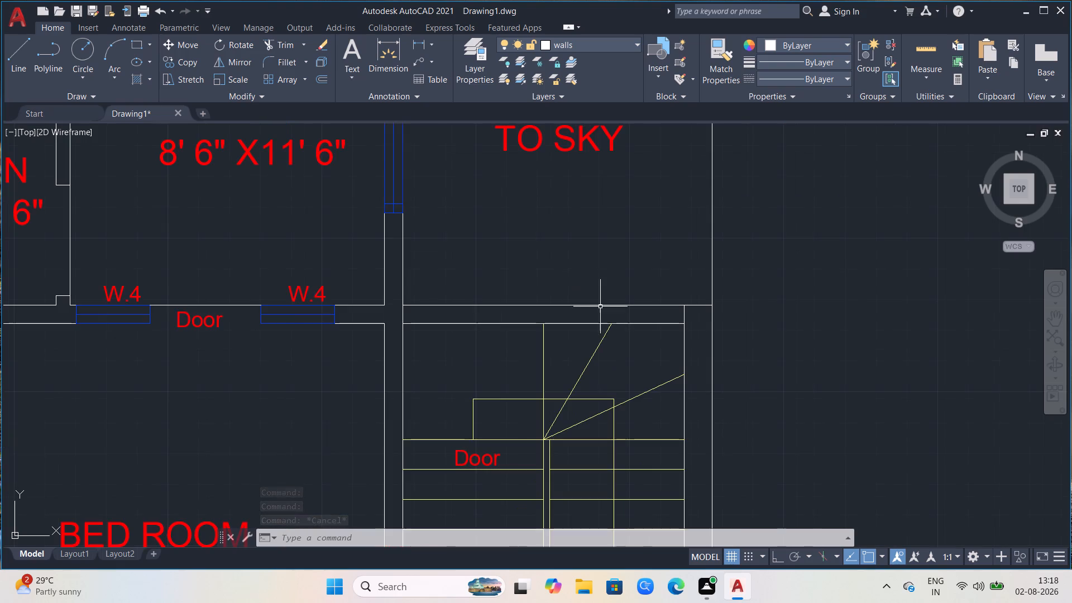
pyautogui.scroll(-3, 604, 316)
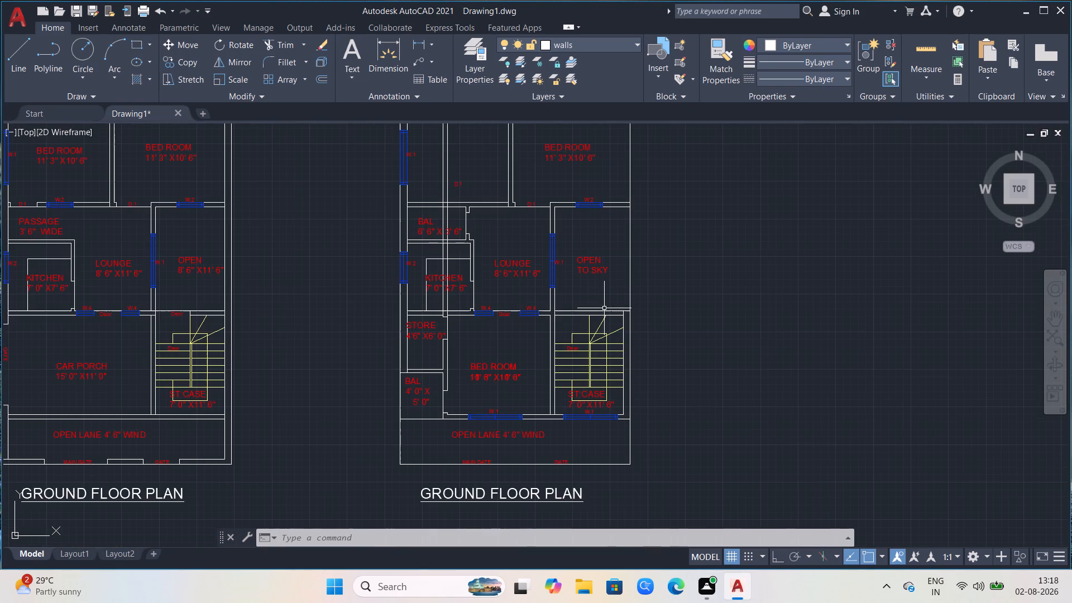
pyautogui.scroll(-1, 623, 256)
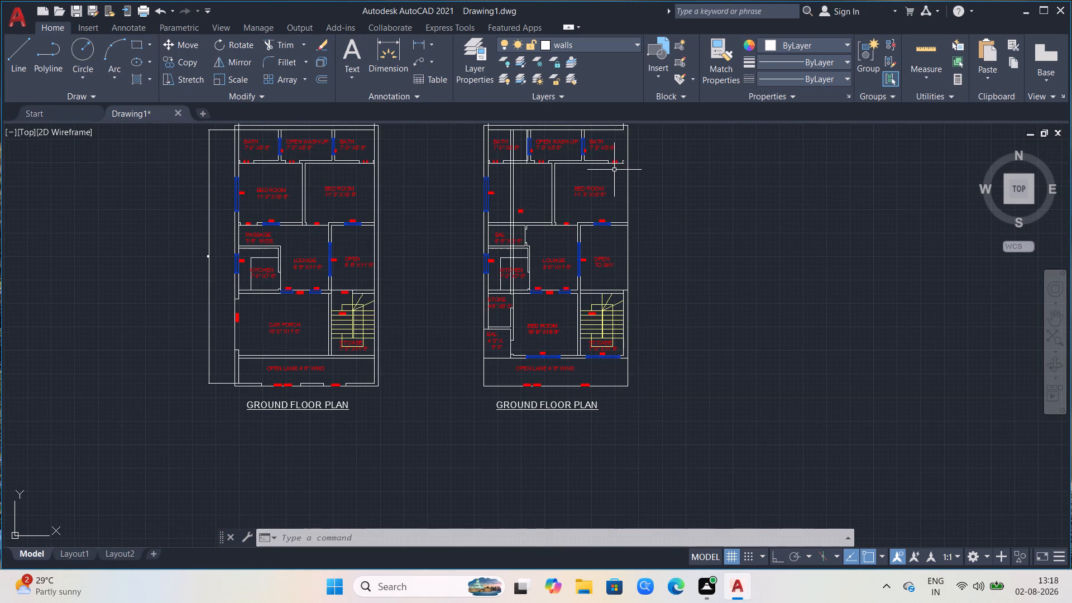
pyautogui.scroll(2, 612, 168)
pyautogui.scroll(-1, 608, 172)
pyautogui.scroll(2, 588, 248)
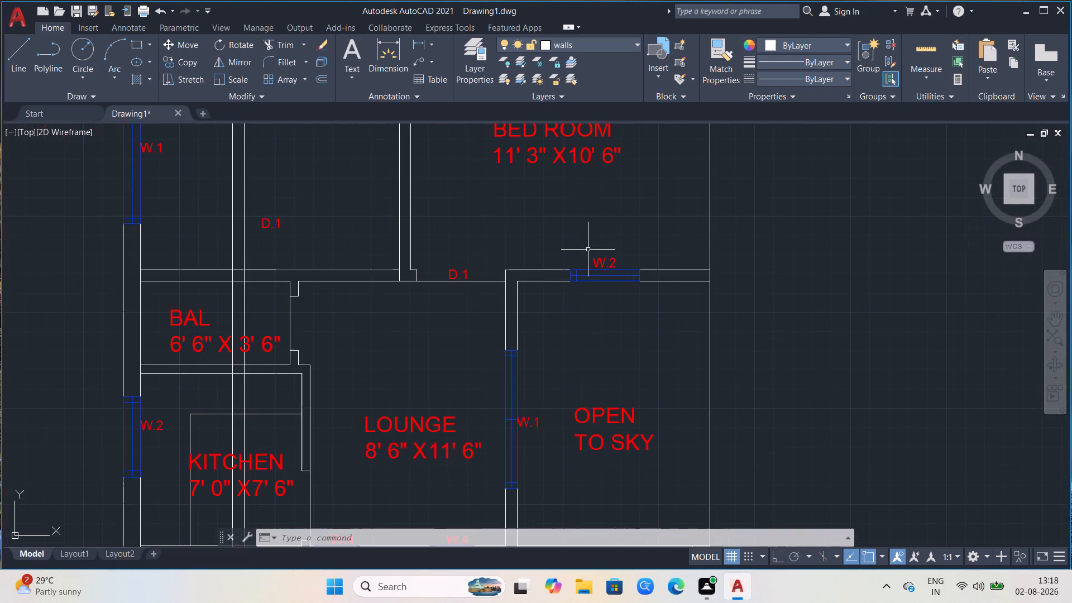
pyautogui.scroll(-1, 609, 257)
pyautogui.scroll(-1, 597, 321)
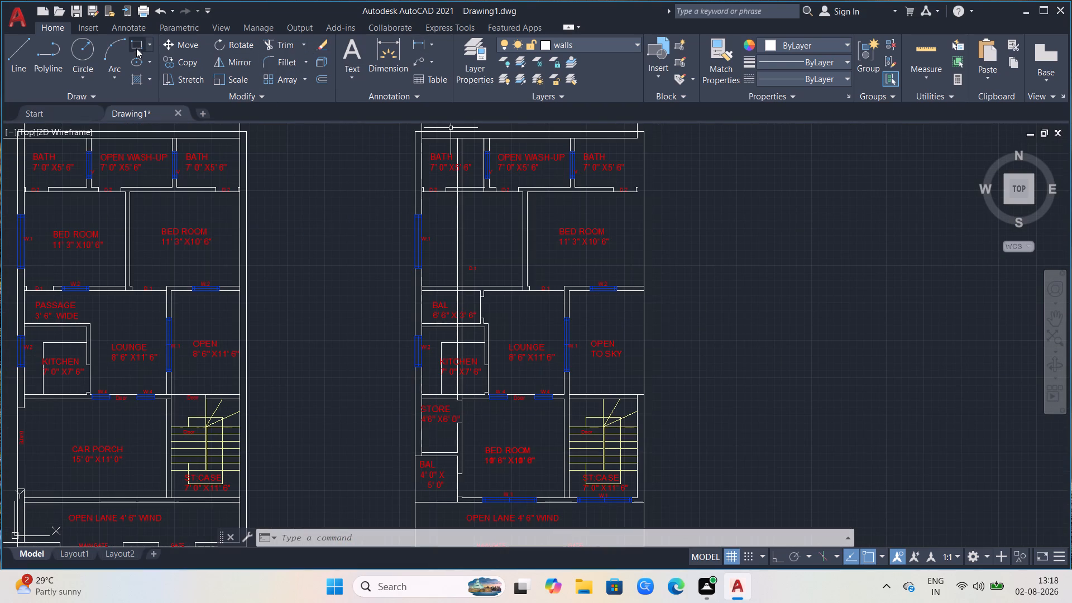
pyautogui.scroll(1, 535, 343)
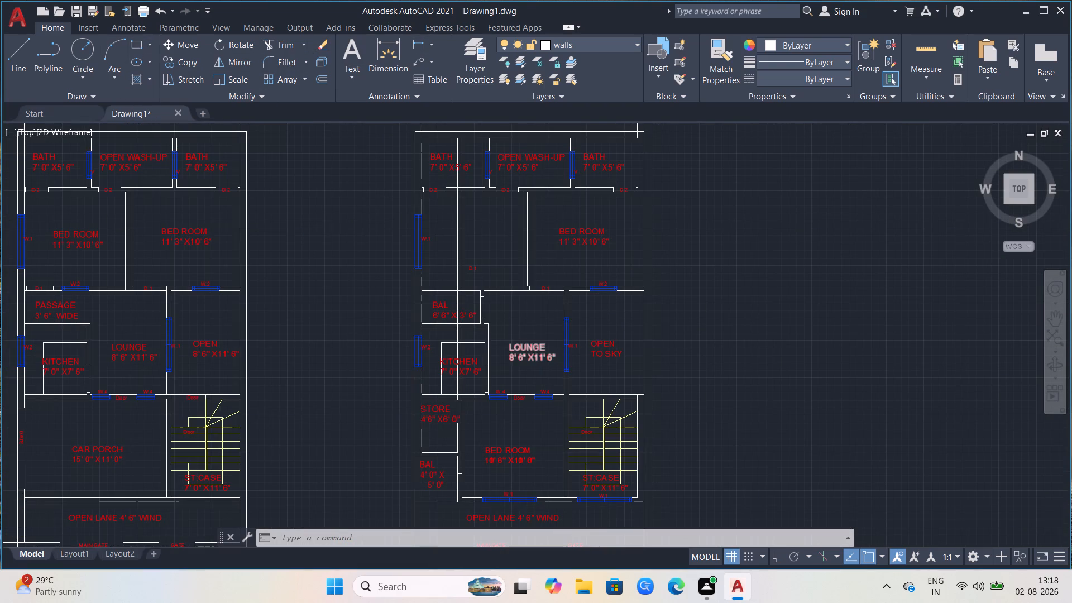
pyautogui.scroll(-2, 674, 341)
pyautogui.scroll(3, 752, 430)
pyautogui.scroll(-1, 505, 363)
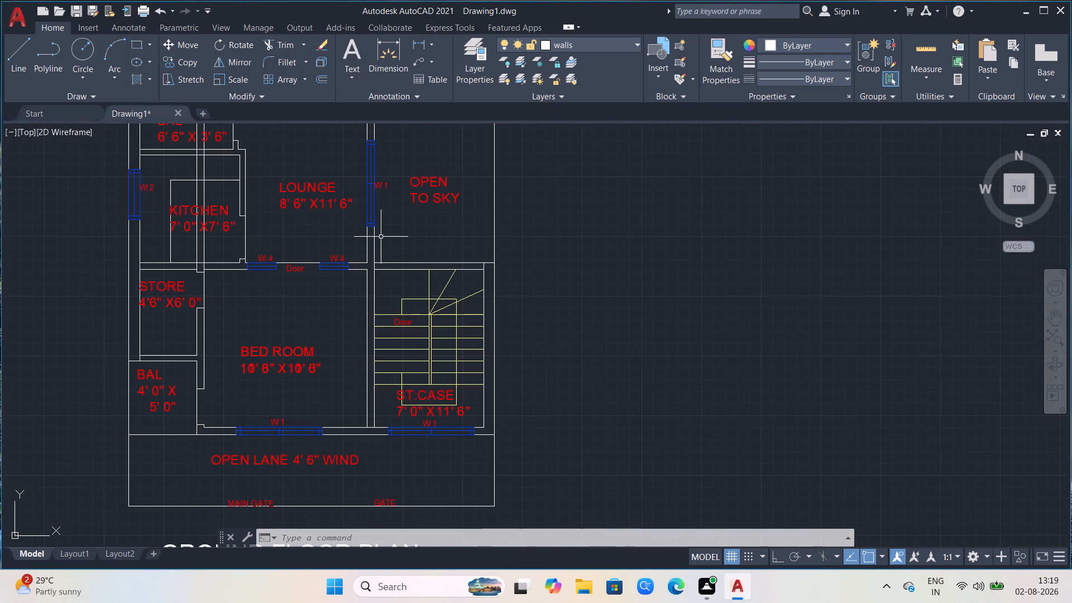
# Offset the extended inner line of the staircase's outer side wall about 1'-2.7" into the staircase.
pyautogui.scroll(2, 381, 237)
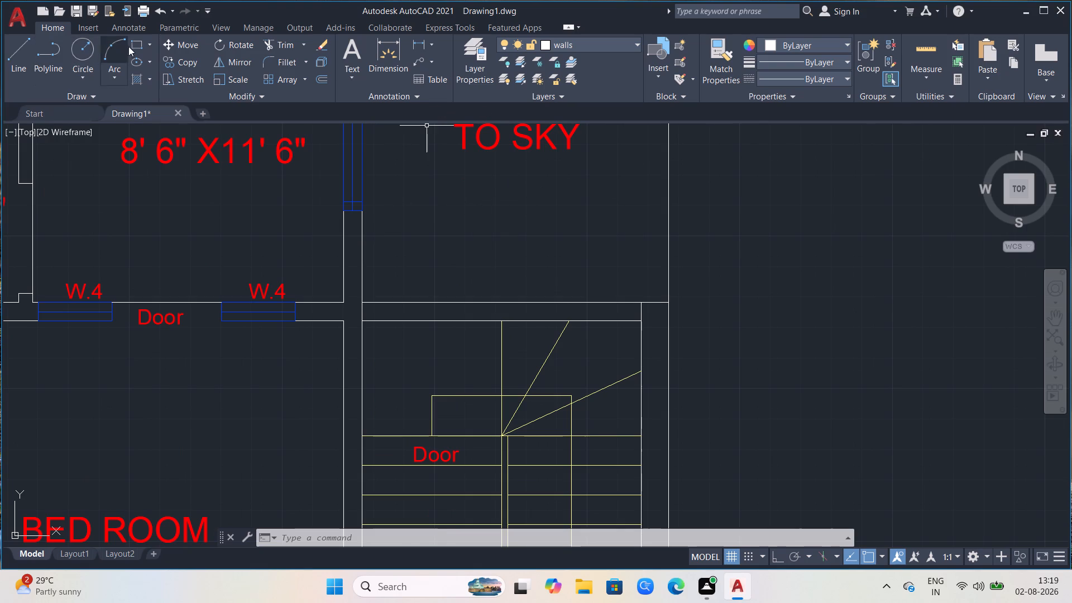
pyautogui.press('o')
pyautogui.press('Return')
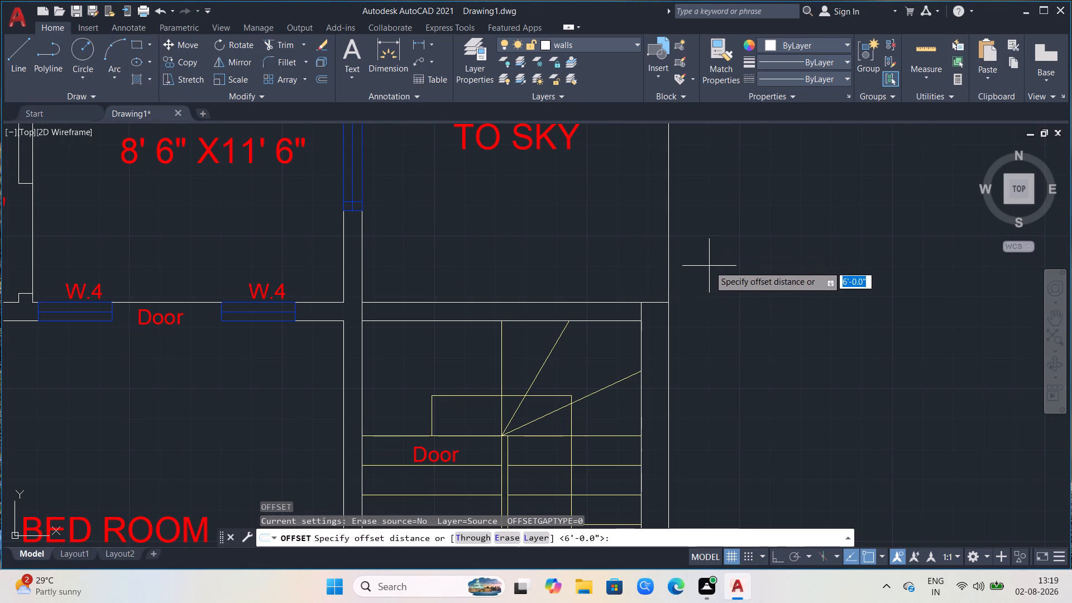
pyautogui.click(642, 320)
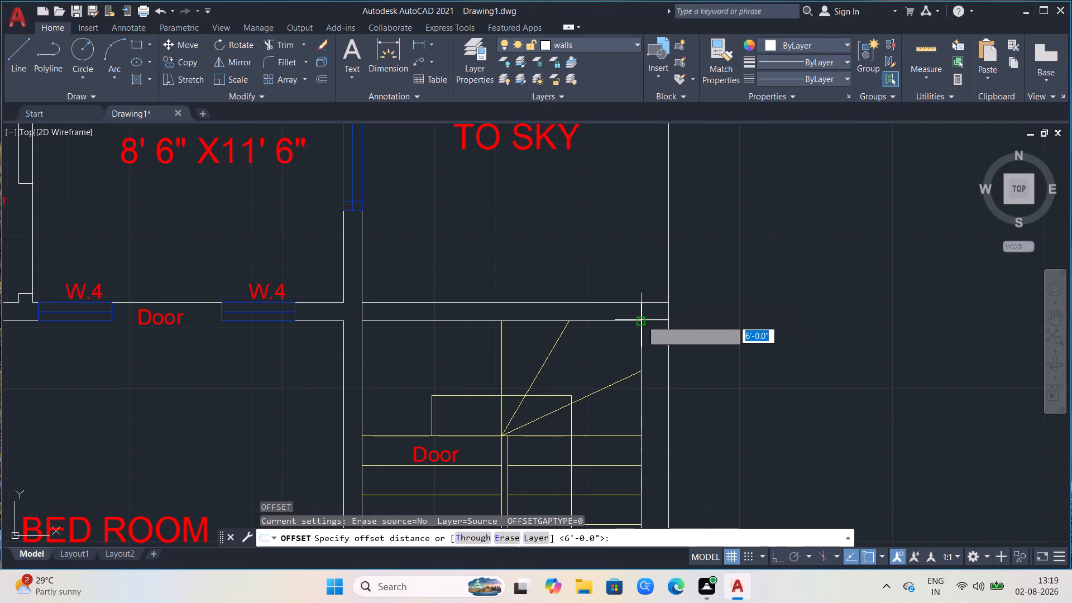
pyautogui.click(596, 323)
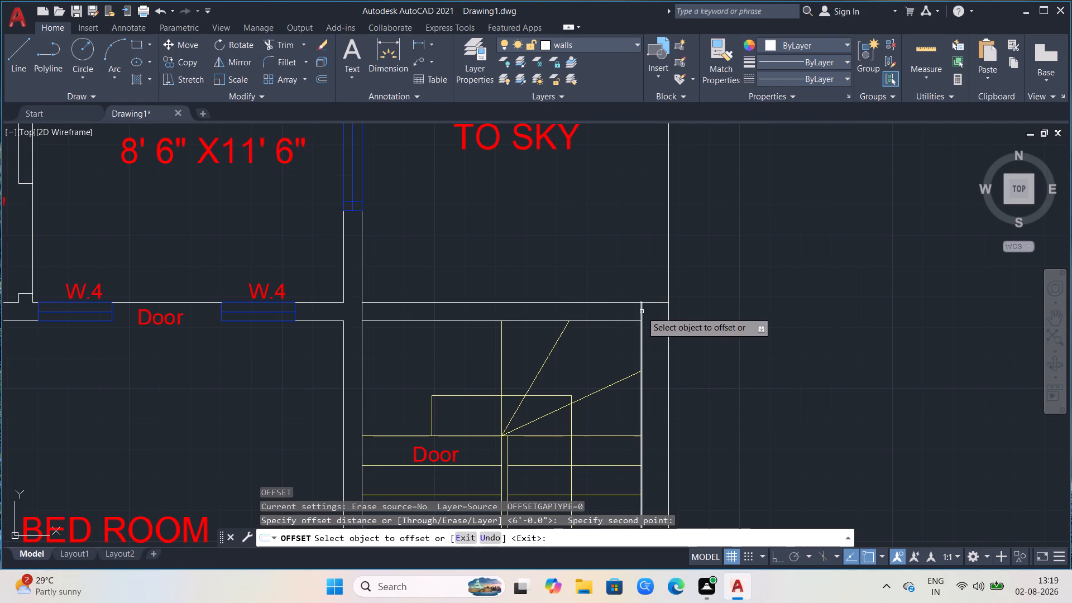
pyautogui.click(642, 312)
pyautogui.click(588, 317)
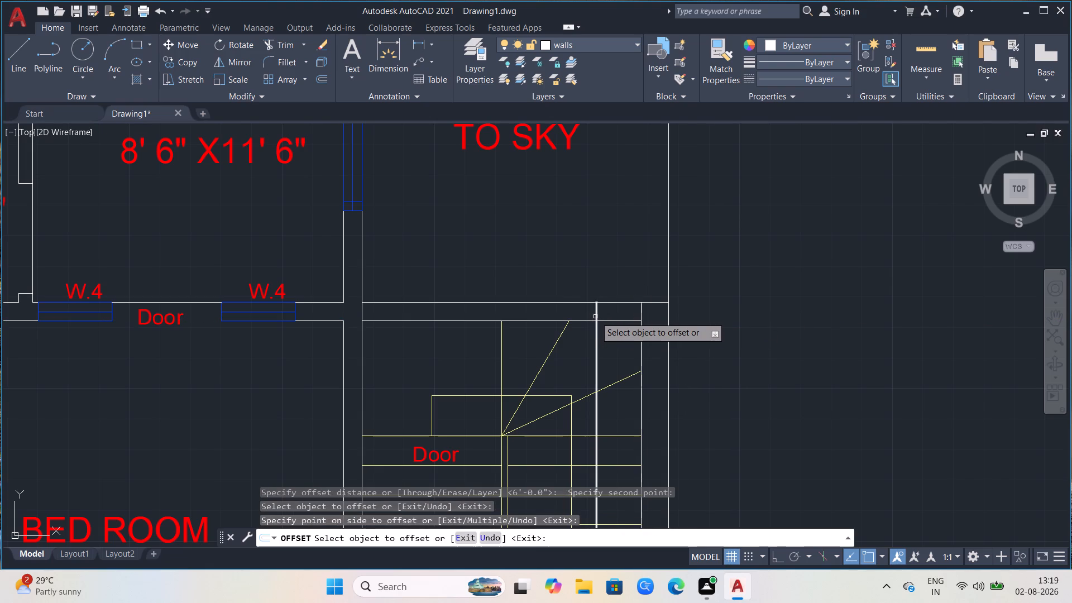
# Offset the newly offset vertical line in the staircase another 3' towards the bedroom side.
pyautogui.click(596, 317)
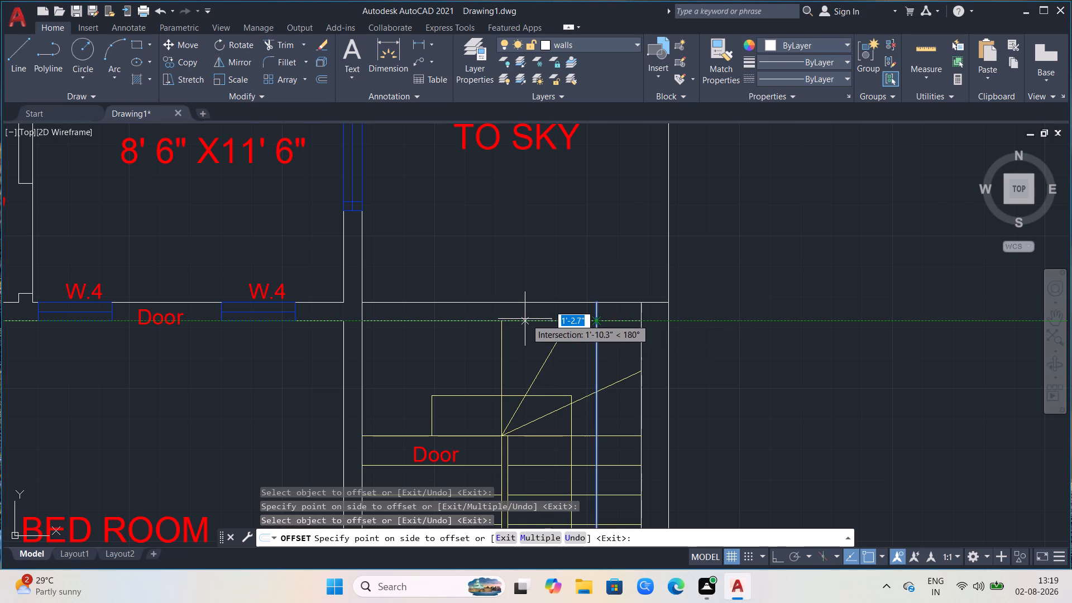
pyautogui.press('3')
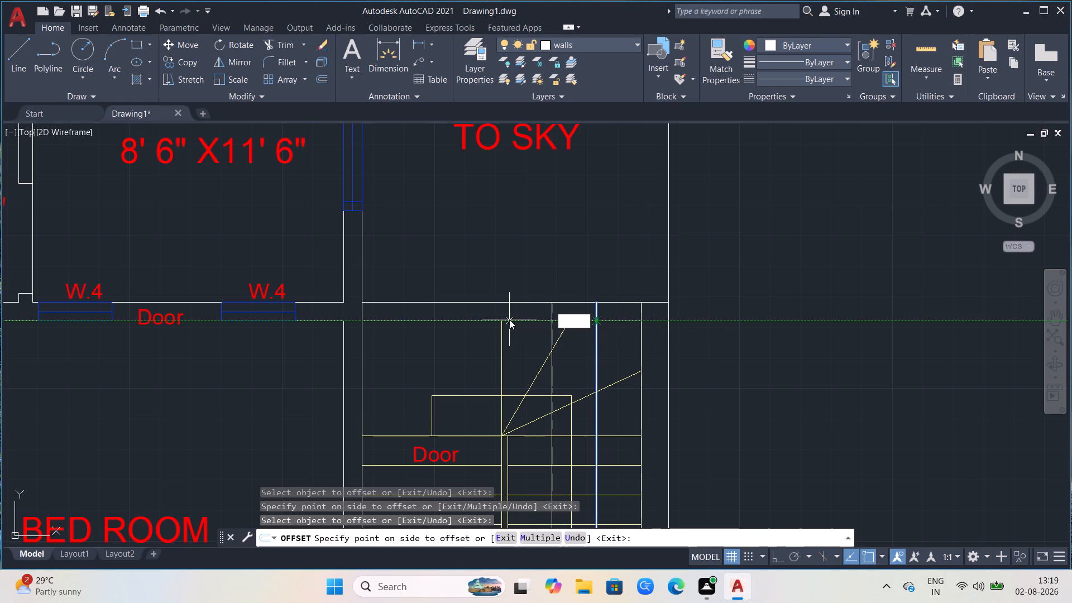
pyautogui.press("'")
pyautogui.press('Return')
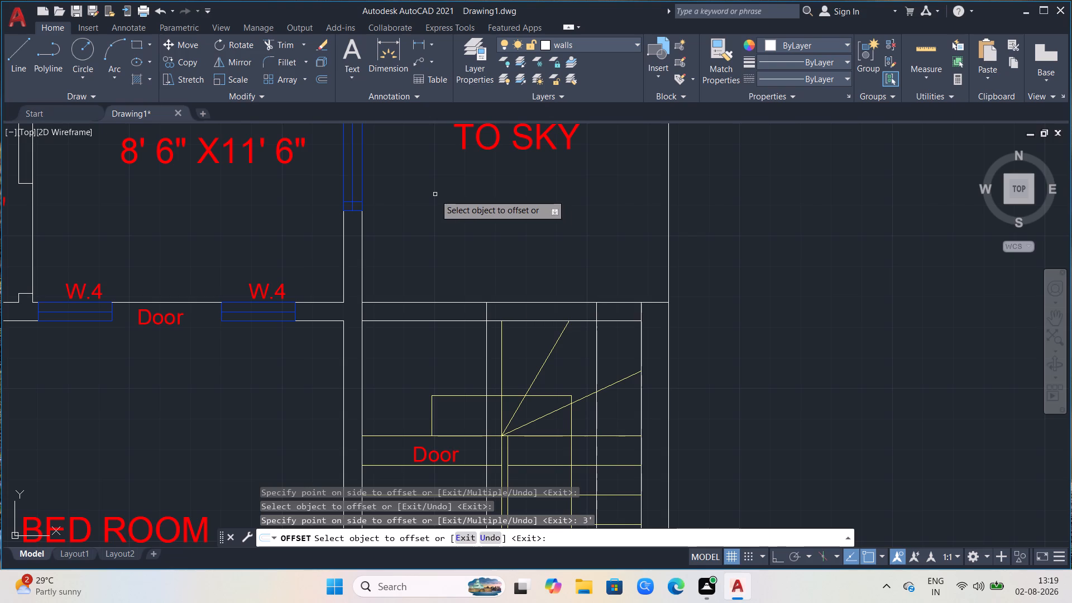
# Erase the two vertical lines offset into the staircase from its outer side wall.
pyautogui.scroll(-4, 463, 203)
pyautogui.scroll(2, 479, 142)
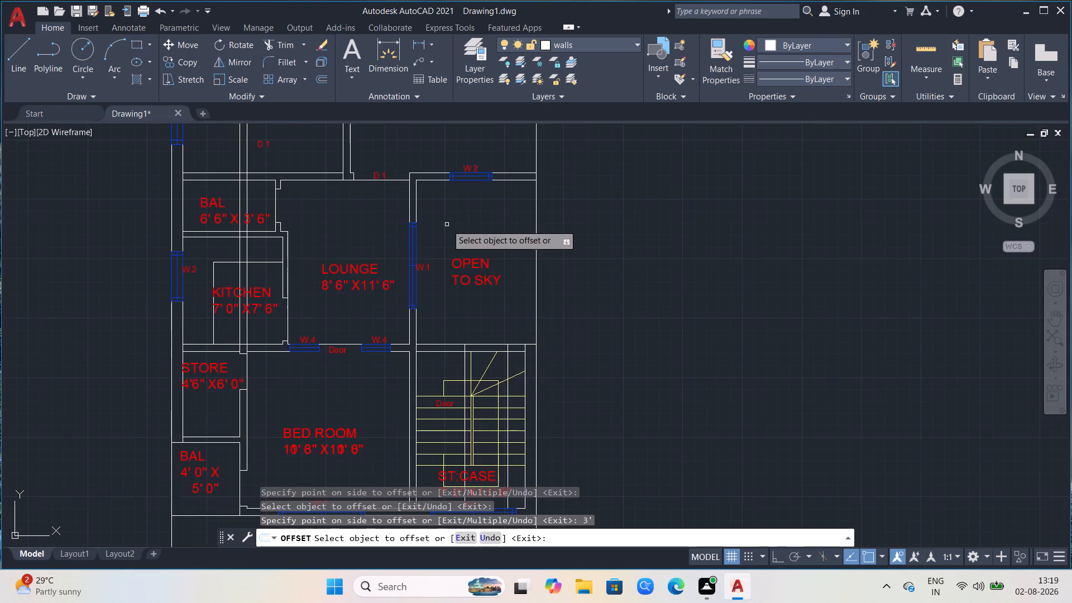
pyautogui.scroll(2, 449, 226)
pyautogui.scroll(-2, 451, 261)
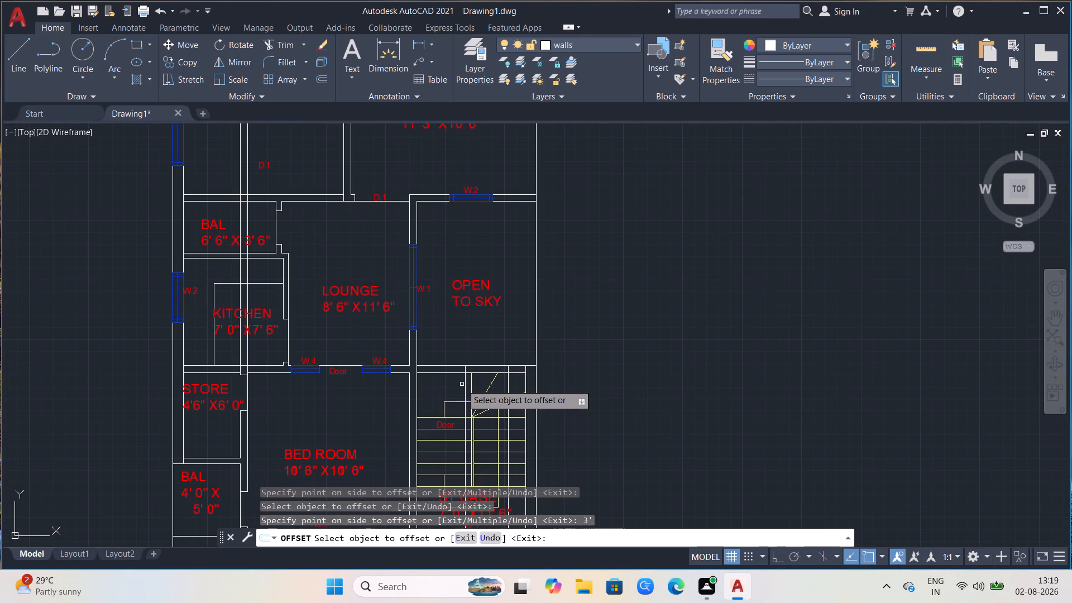
pyautogui.press('Escape')
pyautogui.click(467, 379)
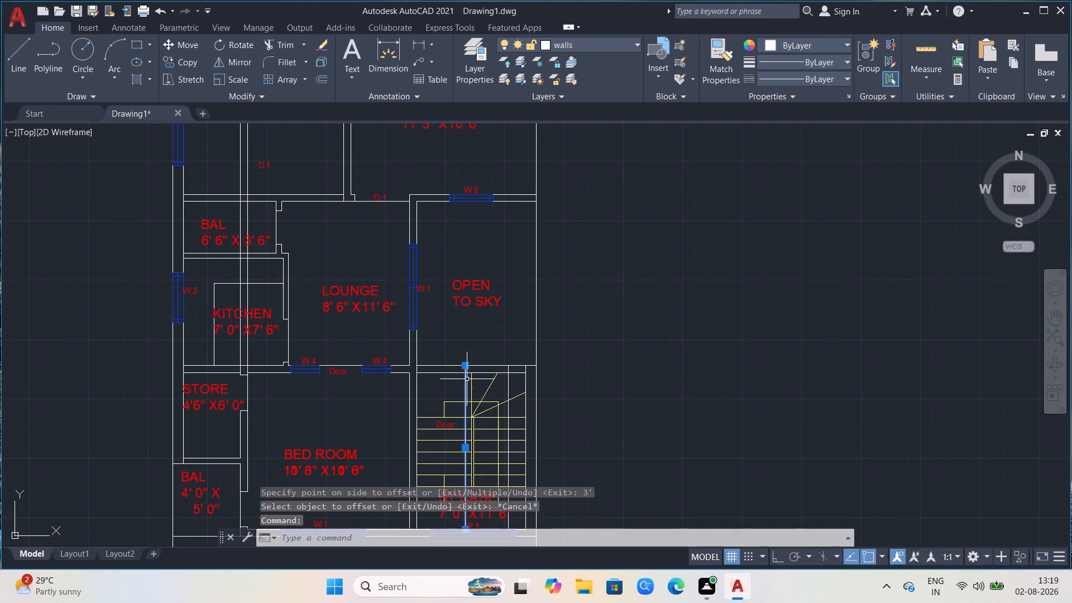
pyautogui.press('Delete')
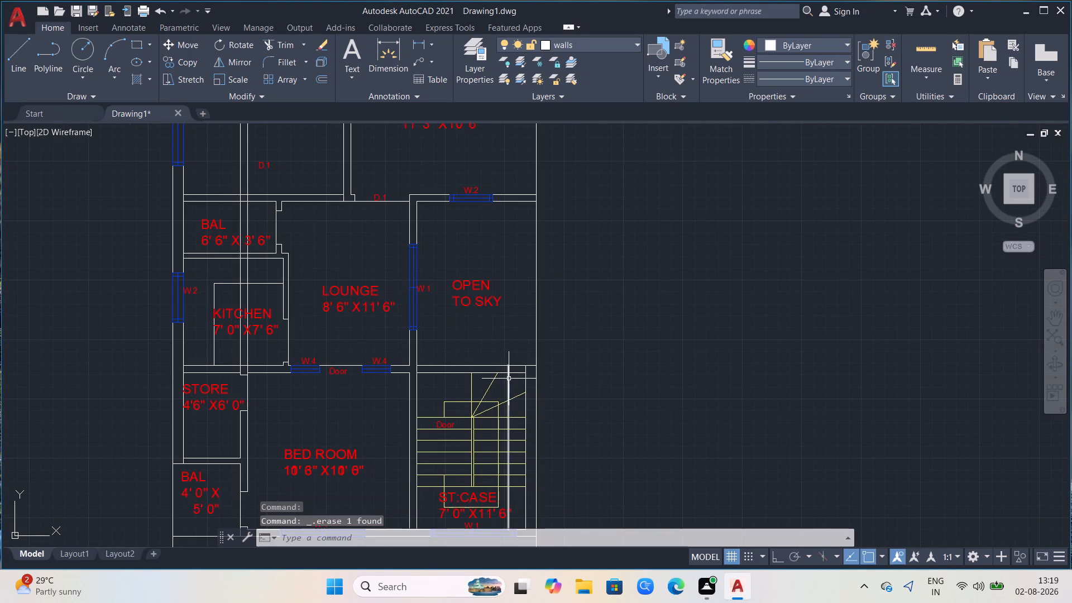
pyautogui.click(509, 379)
pyautogui.press('Delete')
# Copy the W.2 window above the open-to-sky area straight down into the staircase's upper wall.
pyautogui.scroll(1, 501, 245)
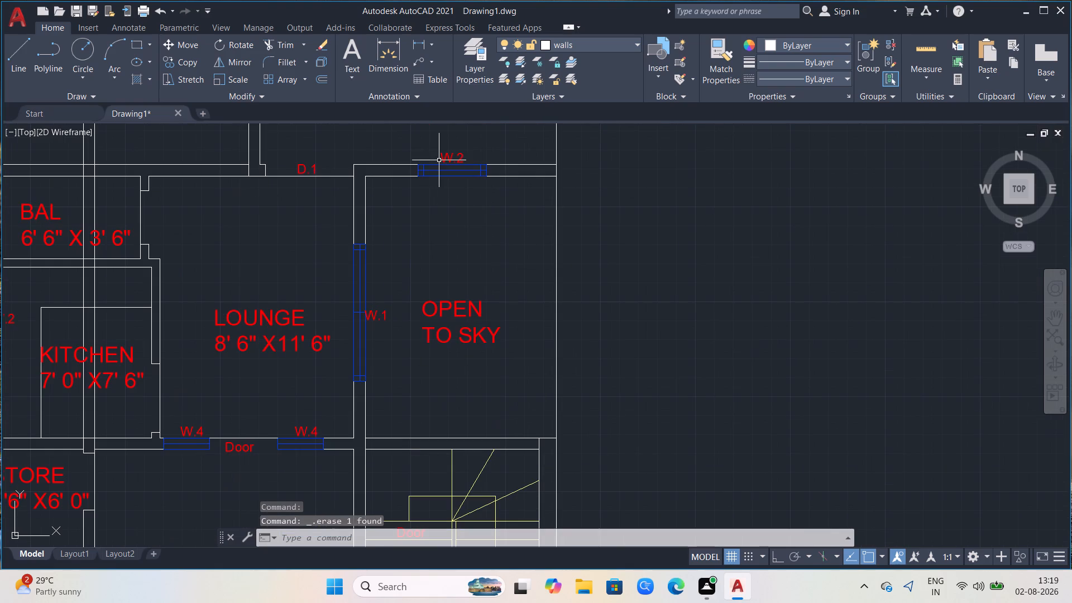
pyautogui.click(431, 175)
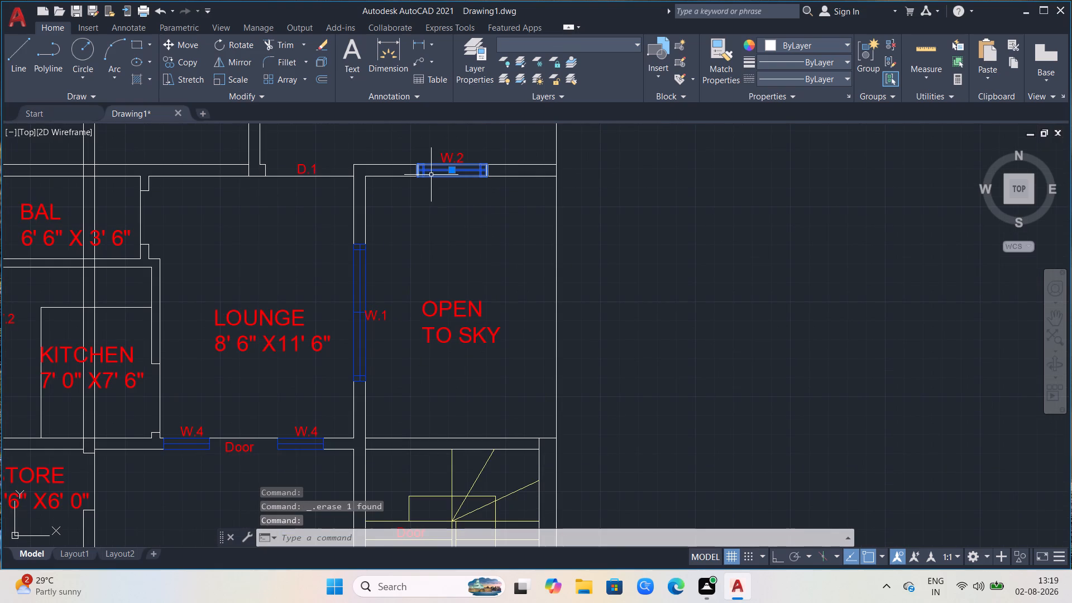
pyautogui.write('CO')
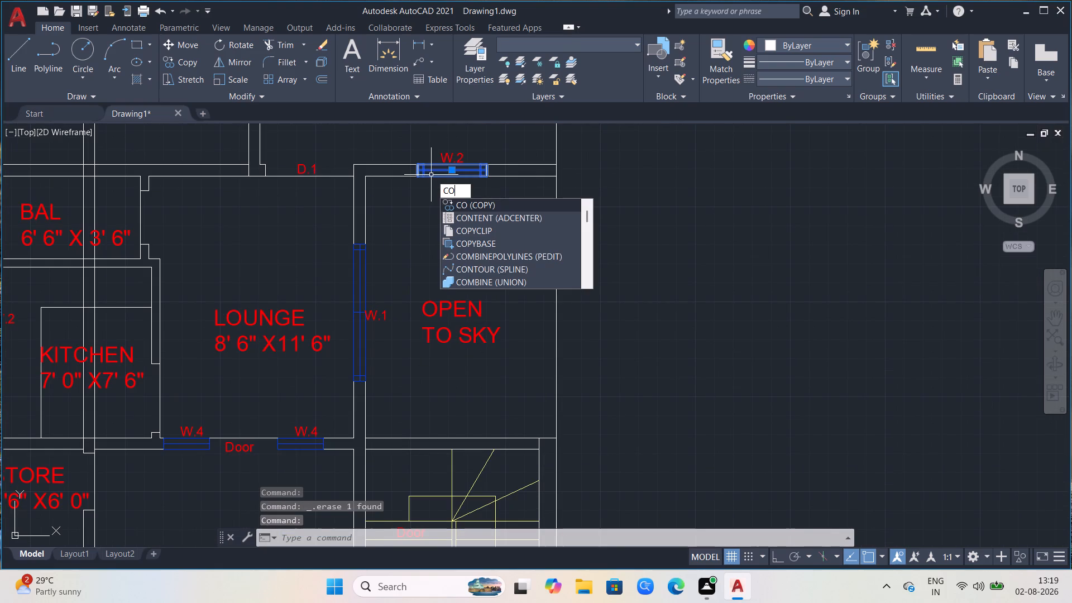
pyautogui.press('Return')
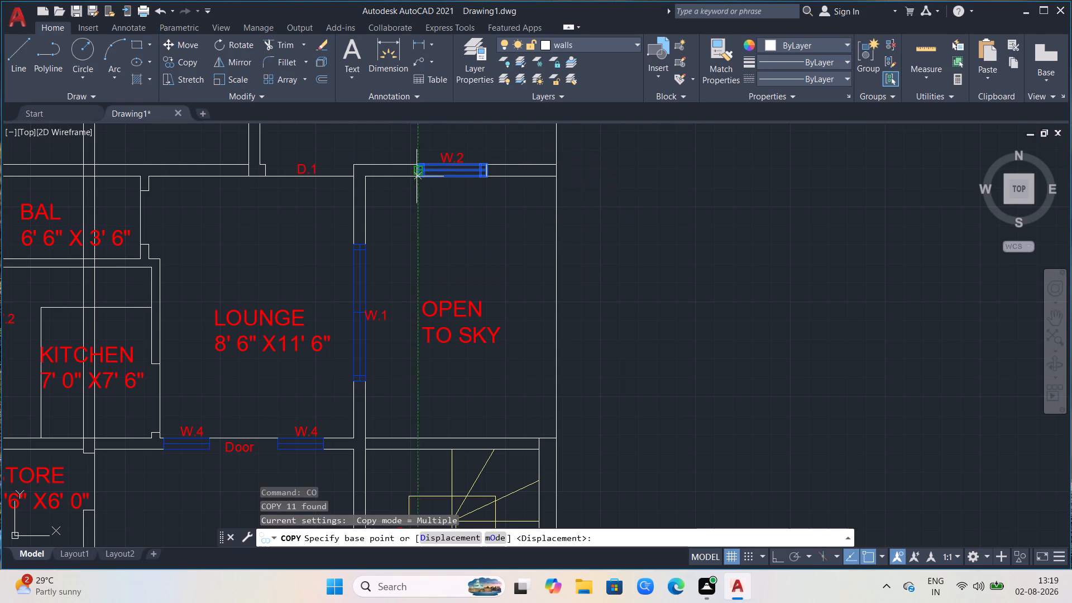
pyautogui.click(417, 177)
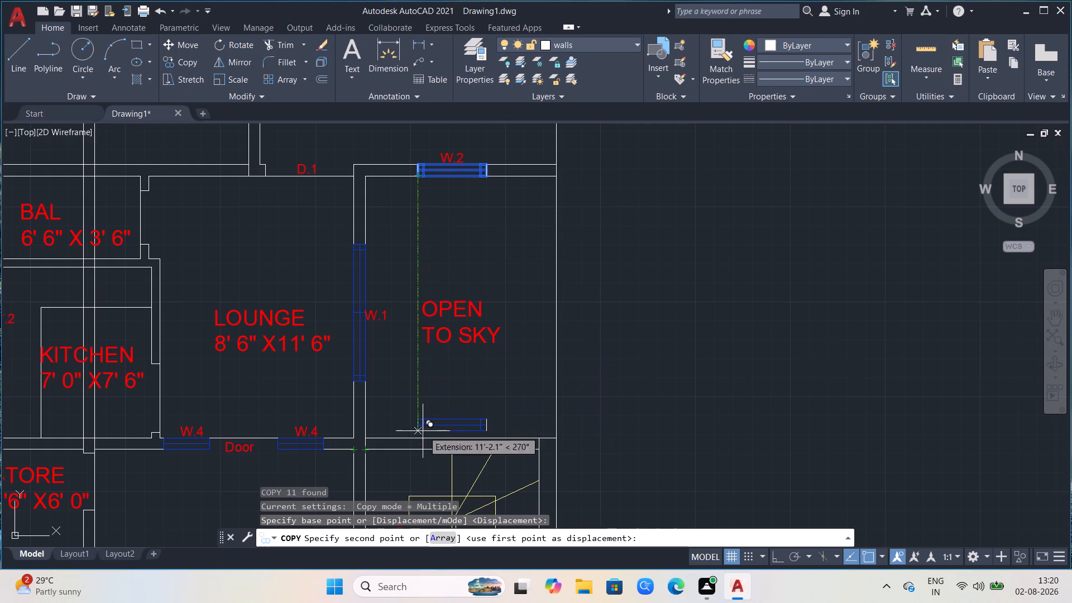
pyautogui.click(419, 452)
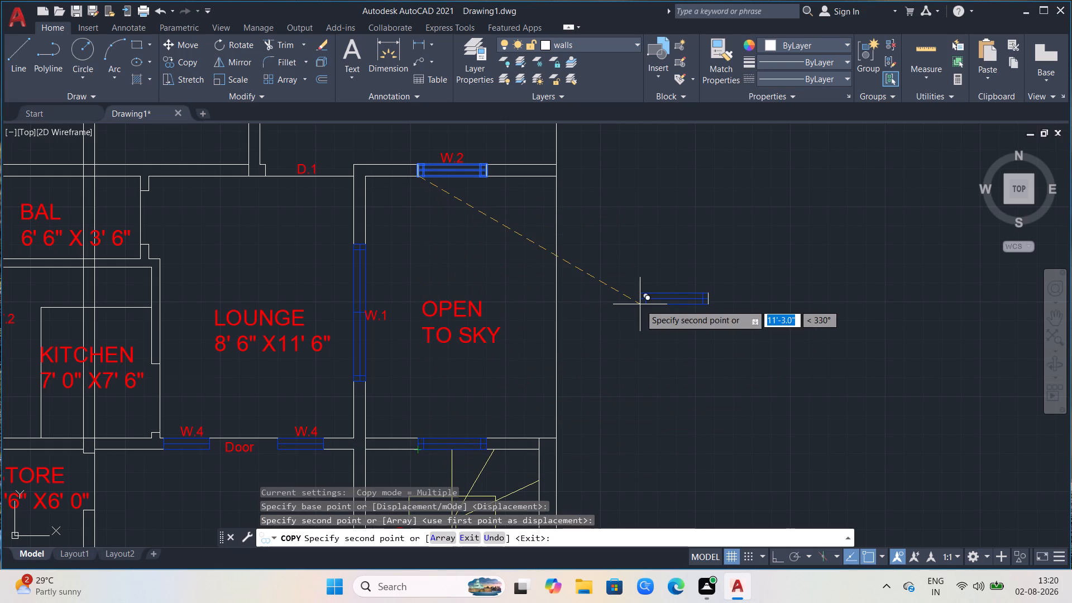
pyautogui.press('Escape')
# Trim the two vertical wall lines in the lower kitchen and where they cross the wall between kitchen and store.
pyautogui.scroll(-2, 320, 265)
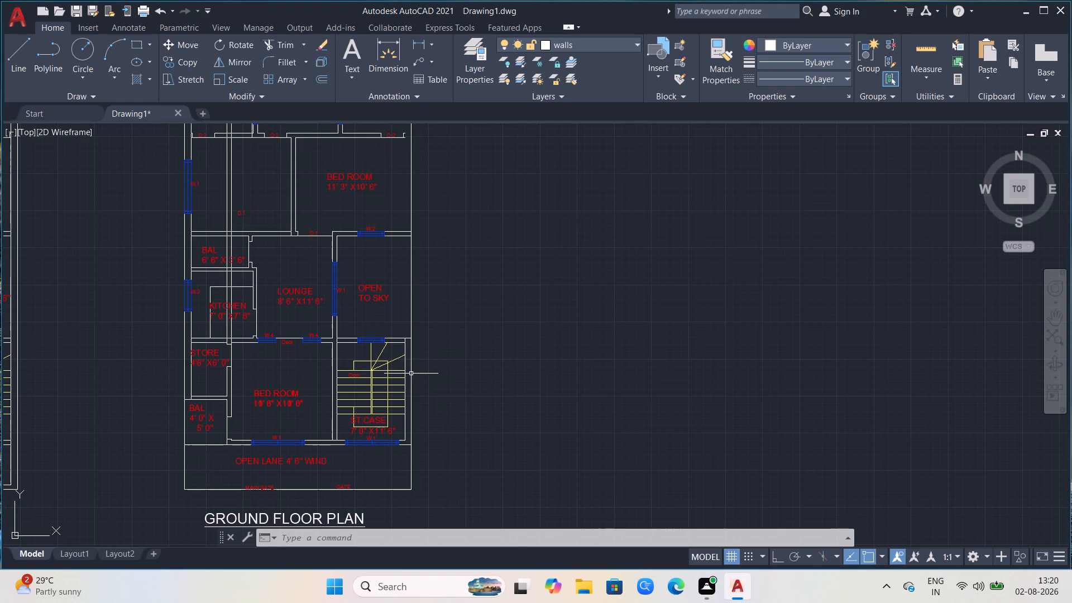
pyautogui.scroll(-1, 271, 375)
pyautogui.scroll(1, 204, 403)
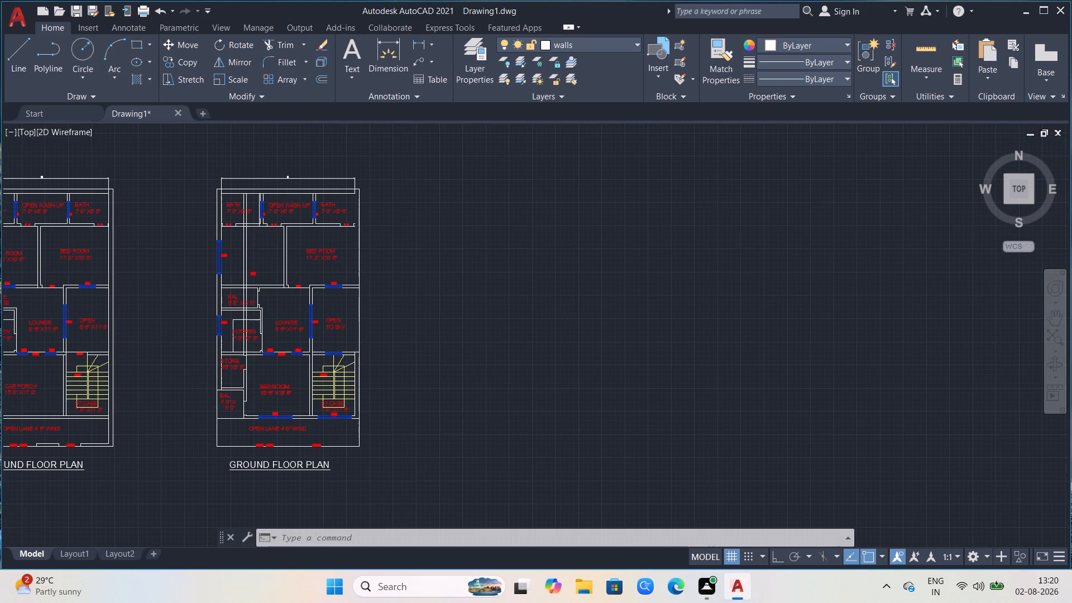
pyautogui.scroll(-1, 205, 398)
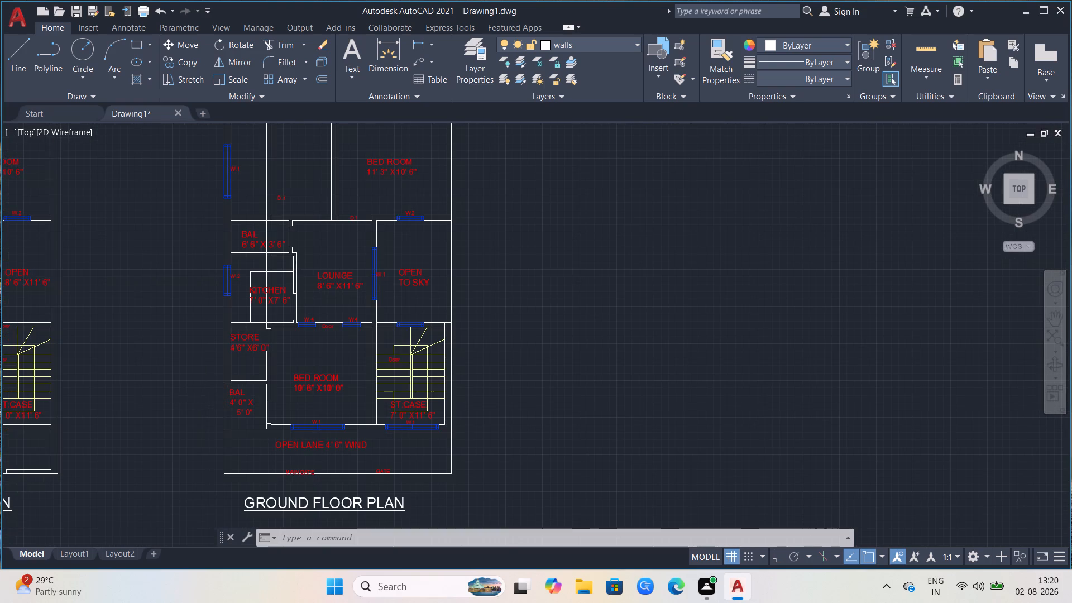
pyautogui.scroll(1, 224, 348)
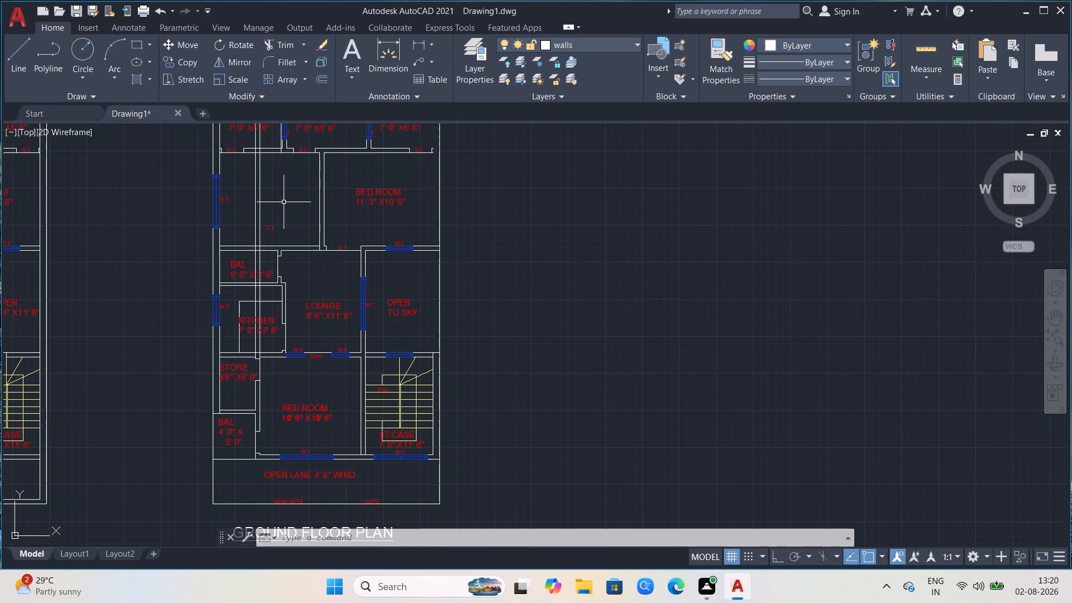
pyautogui.click(283, 202)
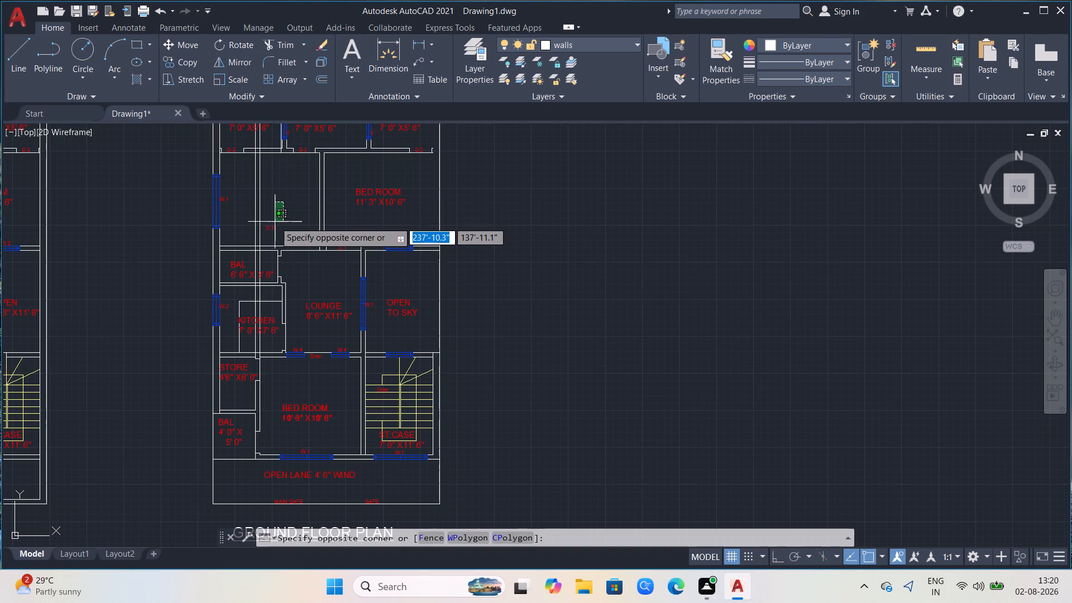
pyautogui.press('Escape')
pyautogui.scroll(2, 162, 387)
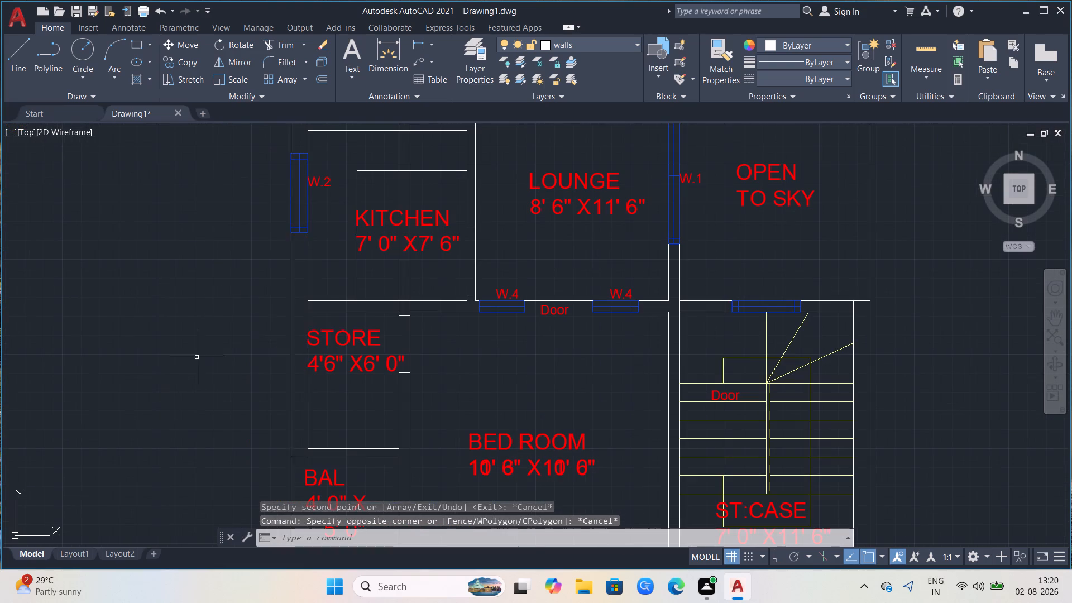
pyautogui.click(417, 277)
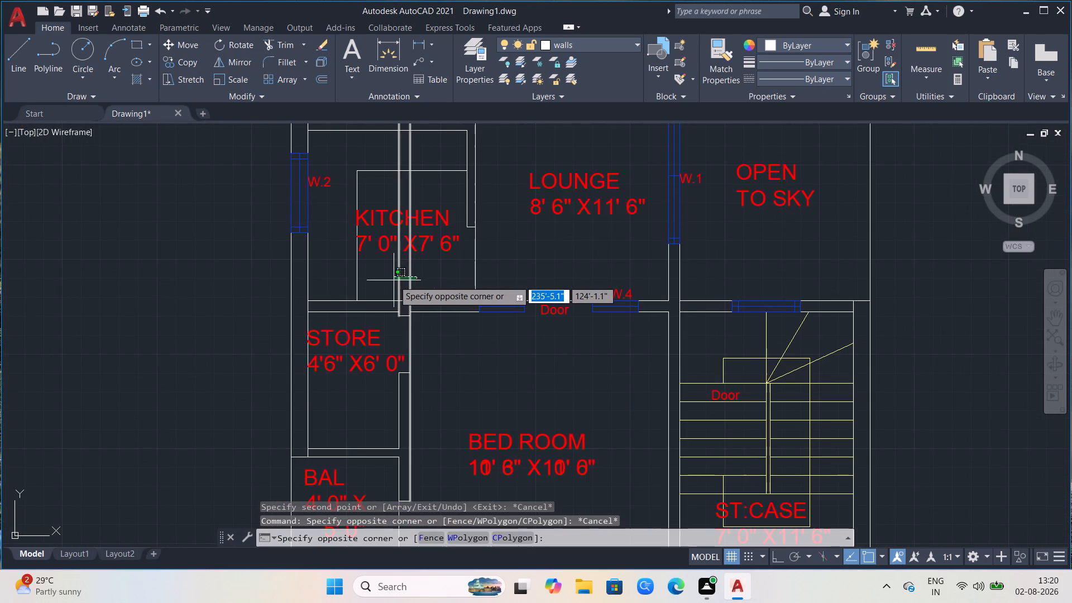
pyautogui.press('Escape')
pyautogui.write('TR')
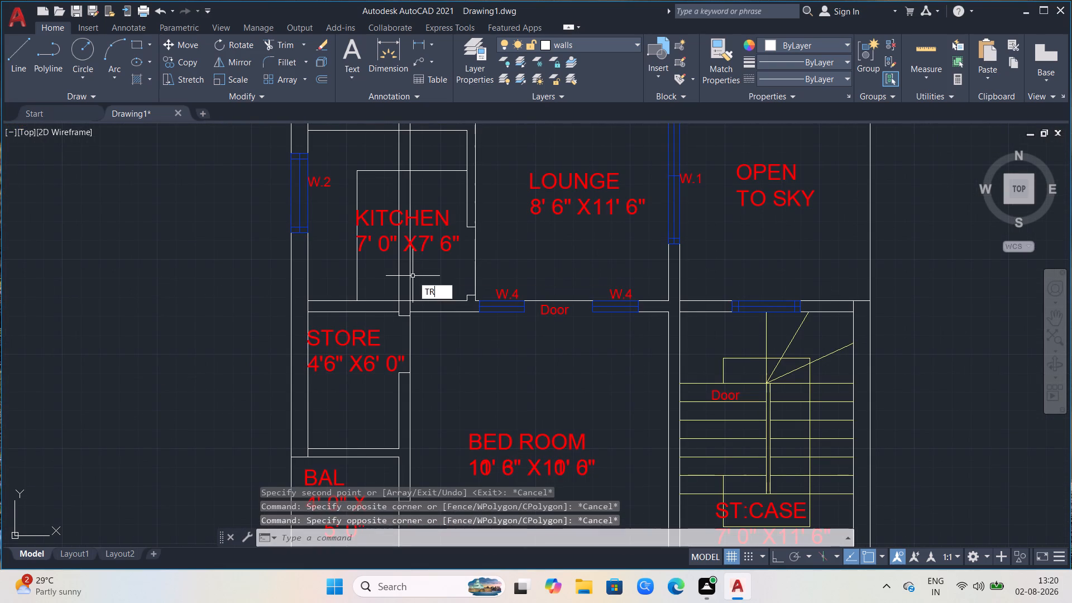
pyautogui.press('Return')
pyautogui.click(410, 283)
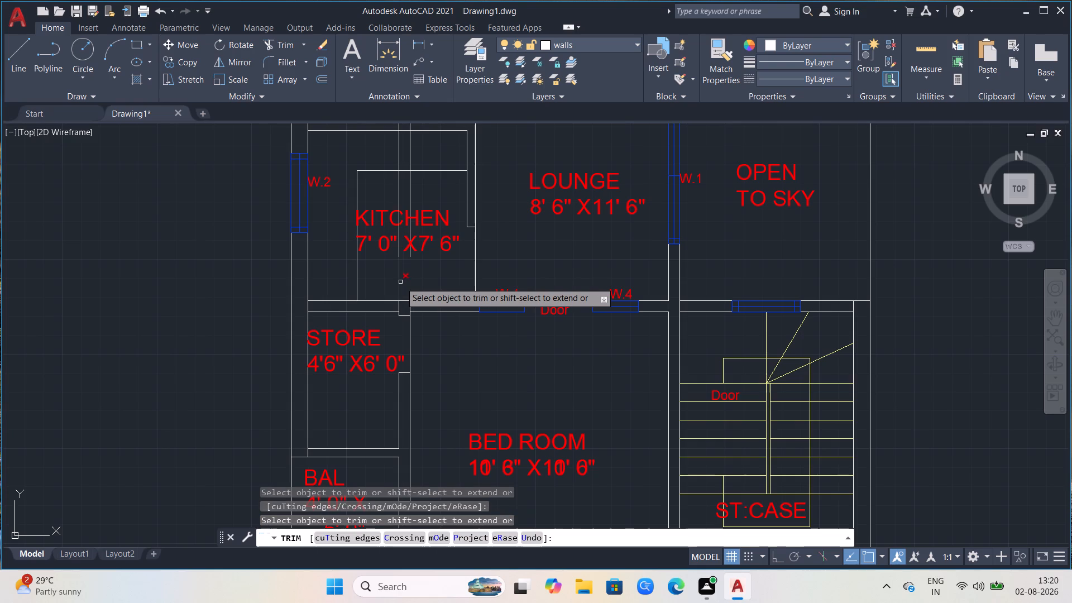
pyautogui.click(400, 282)
pyautogui.scroll(-1, 417, 301)
pyautogui.scroll(2, 416, 304)
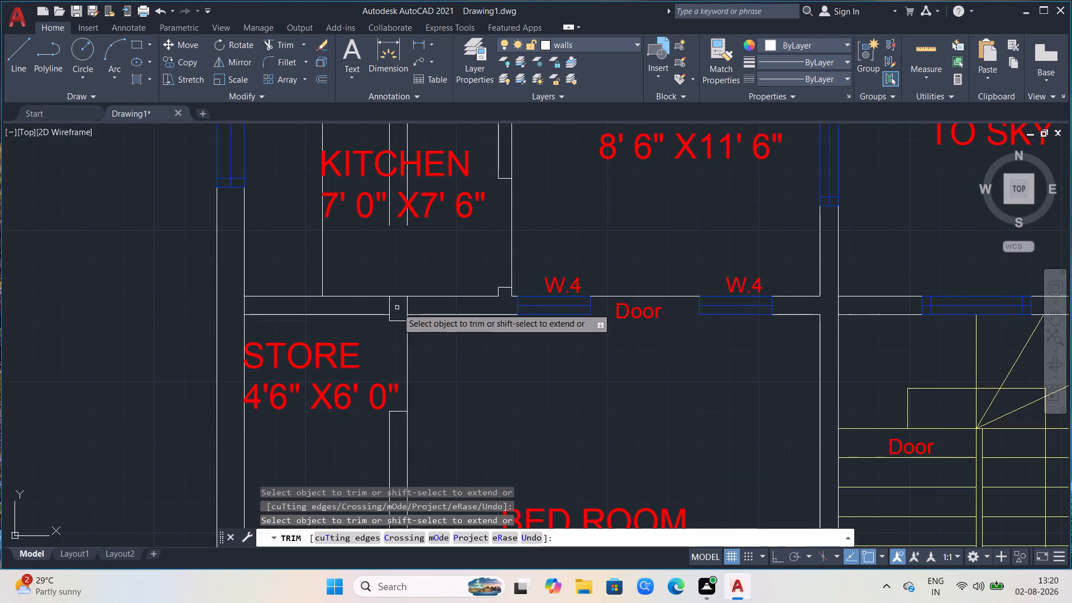
pyautogui.click(387, 304)
pyautogui.scroll(-2, 454, 365)
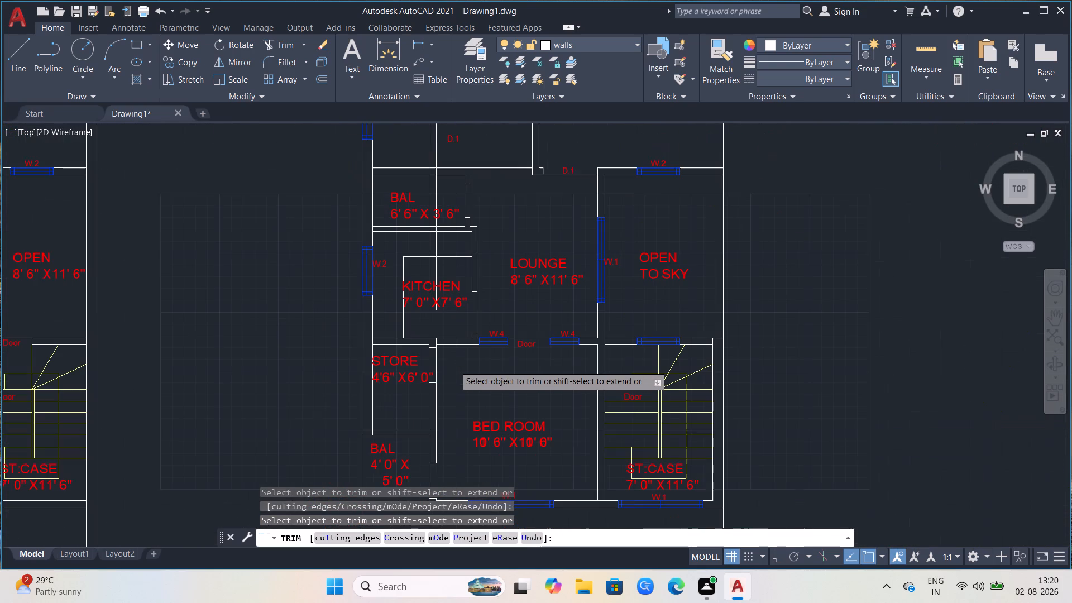
pyautogui.click(437, 341)
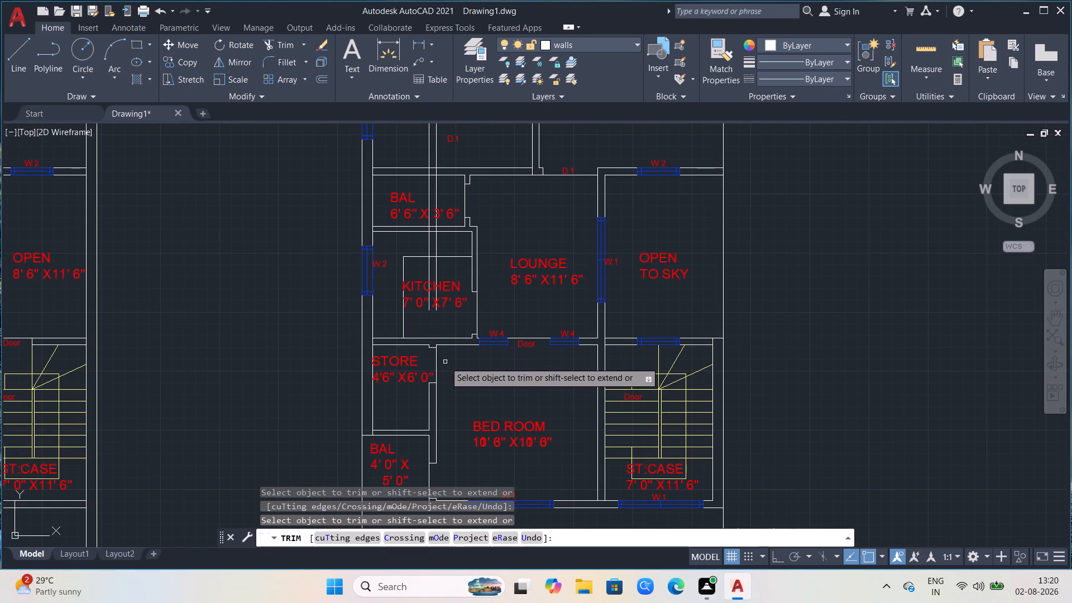
pyautogui.press('Escape')
# Erase the two remaining long vertical lines running from the upper bath through the bedroom and balcony into the kitchen.
pyautogui.scroll(-2, 465, 278)
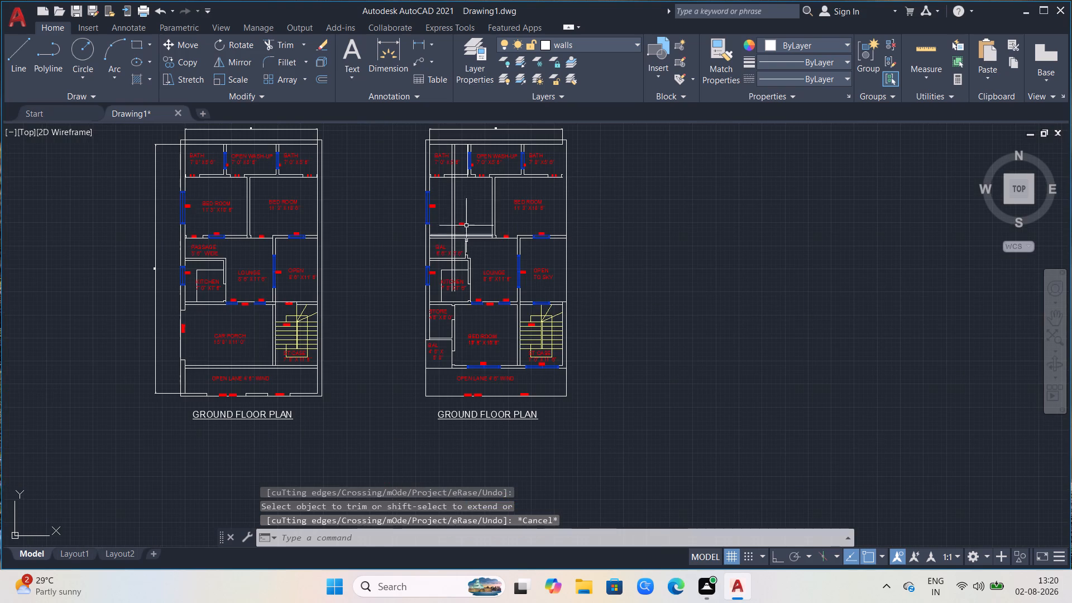
pyautogui.click(454, 193)
pyautogui.click(451, 198)
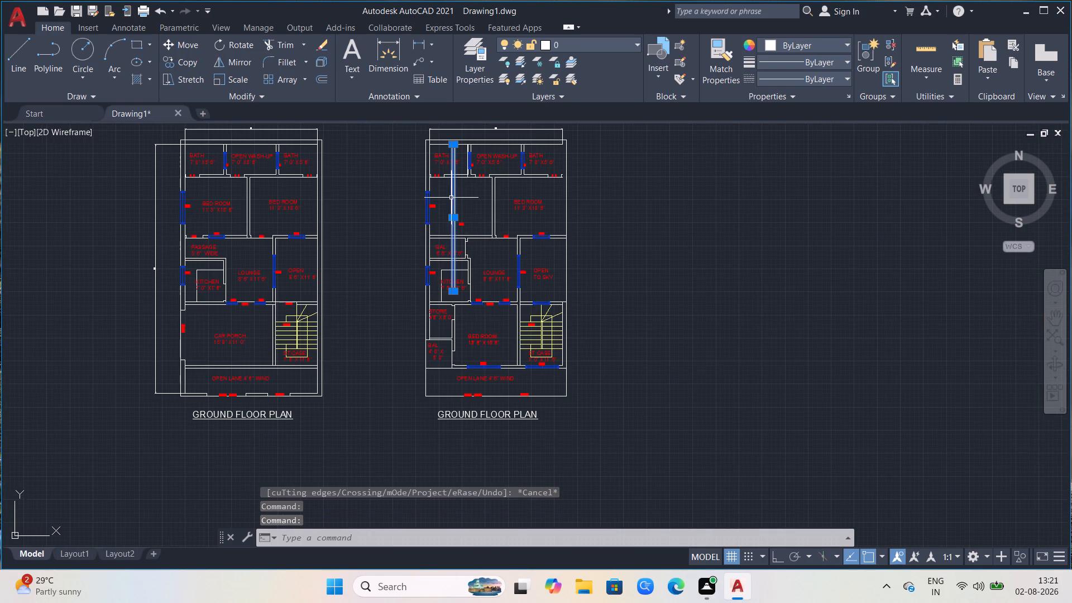
pyautogui.press('Delete')
# Change the open lane label below the lower bedroom to "OPEN TO SKY".
pyautogui.scroll(1, 448, 227)
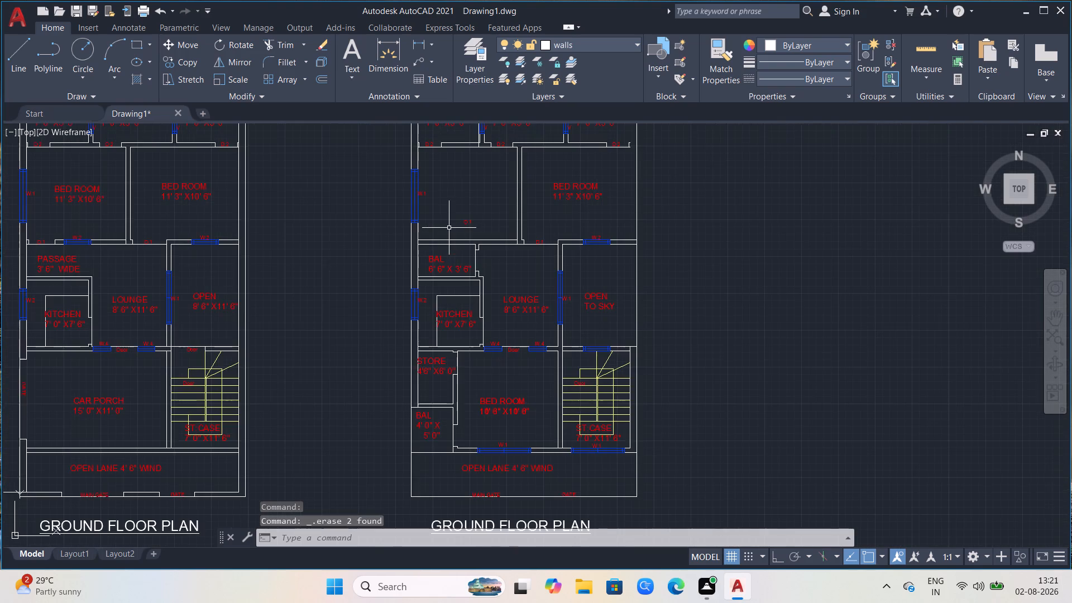
pyautogui.scroll(-1, 450, 241)
pyautogui.scroll(2, 523, 400)
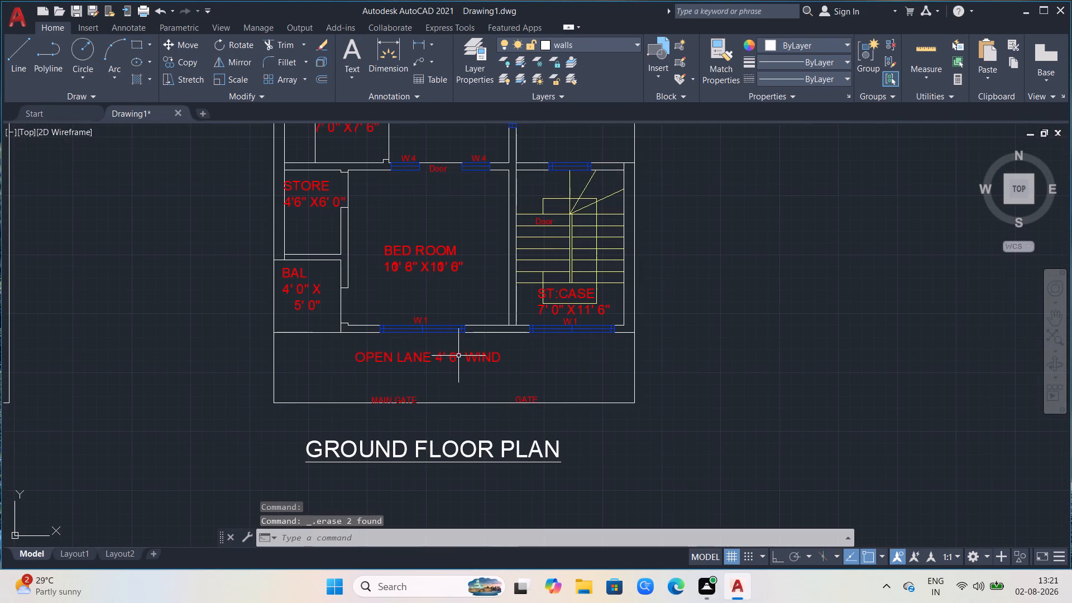
pyautogui.click(458, 356)
pyautogui.write('MT')
pyautogui.click(505, 399)
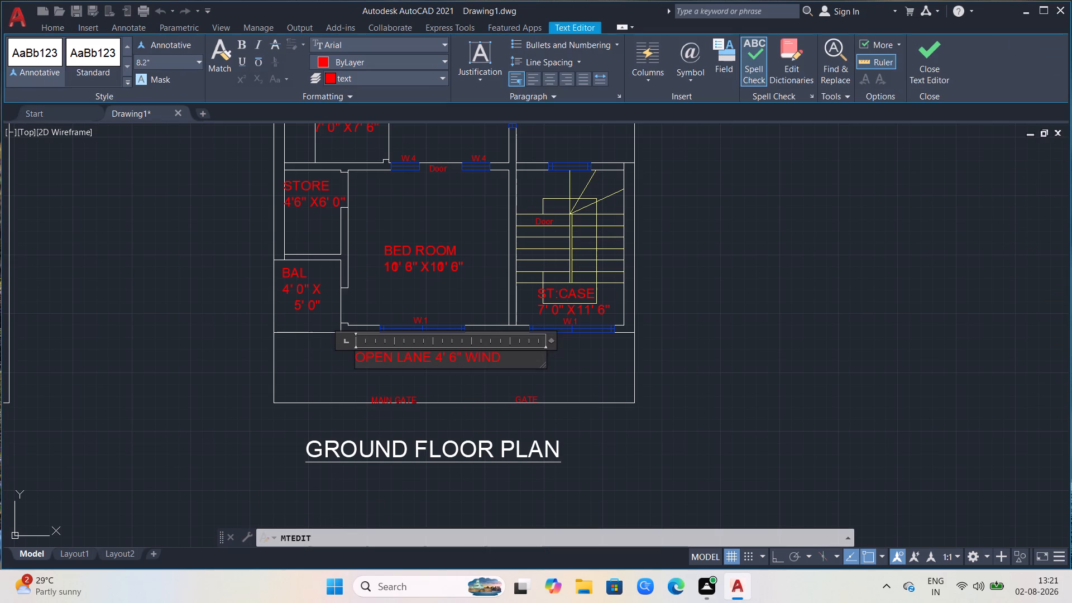
pyautogui.click(504, 360)
pyautogui.press('BackSpace')
pyautogui.press('BackSpace')
pyautogui.press('BackSpace')
pyautogui.press('BackSpace')
pyautogui.press('BackSpace')
pyautogui.press('BackSpace')
pyautogui.press('BackSpace')
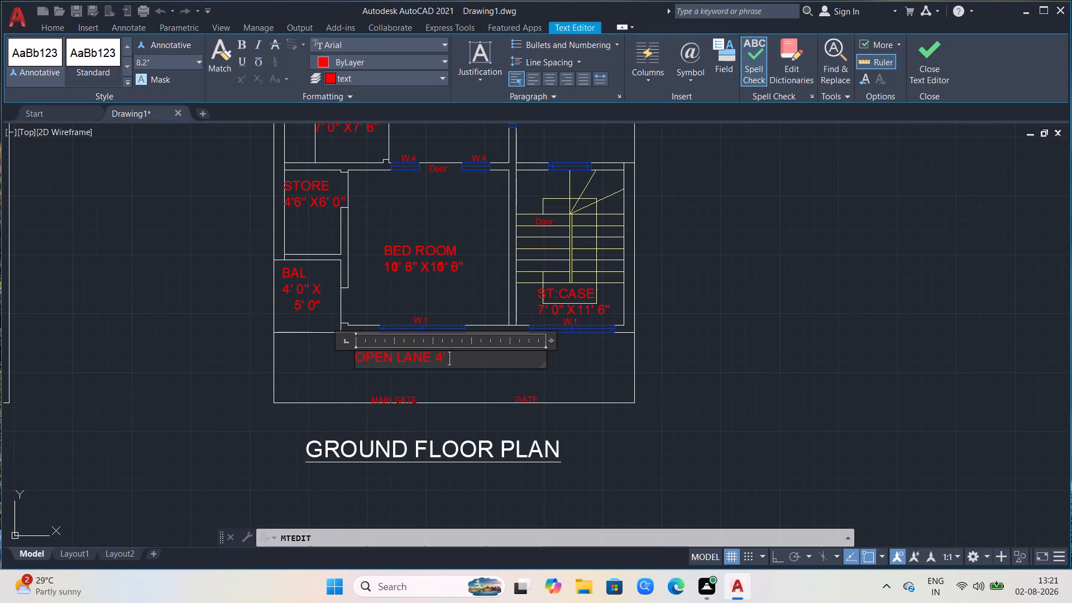
pyautogui.press('BackSpace')
pyautogui.press('BackSpace')
pyautogui.press('BackSpace')
pyautogui.press('BackSpace')
pyautogui.press('BackSpace')
pyautogui.press('BackSpace')
pyautogui.press('BackSpace')
pyautogui.press('BackSpace')
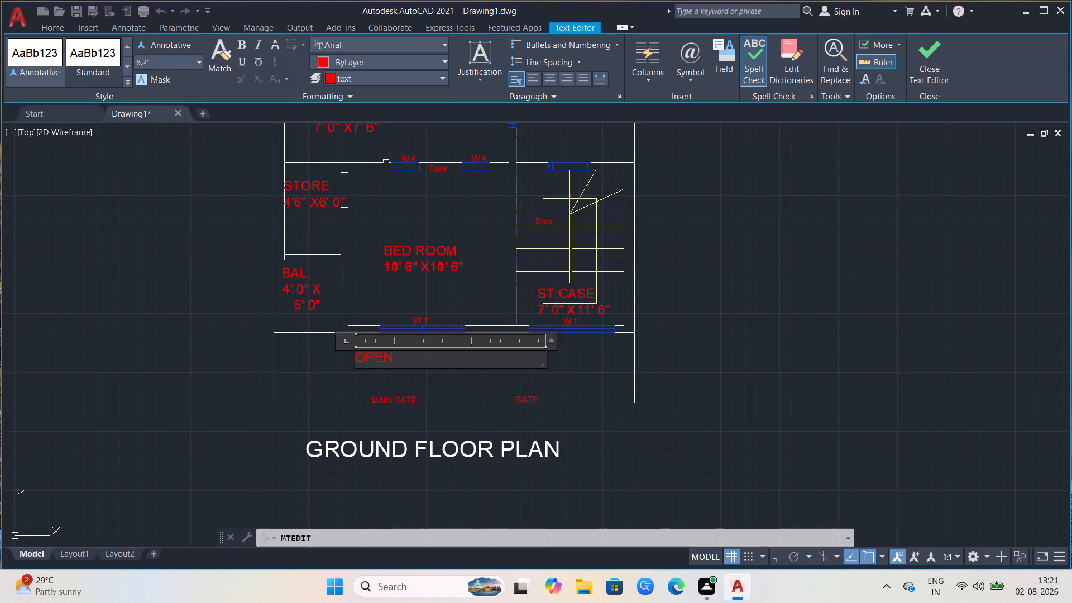
pyautogui.press('space')
pyautogui.write('TO SKY')
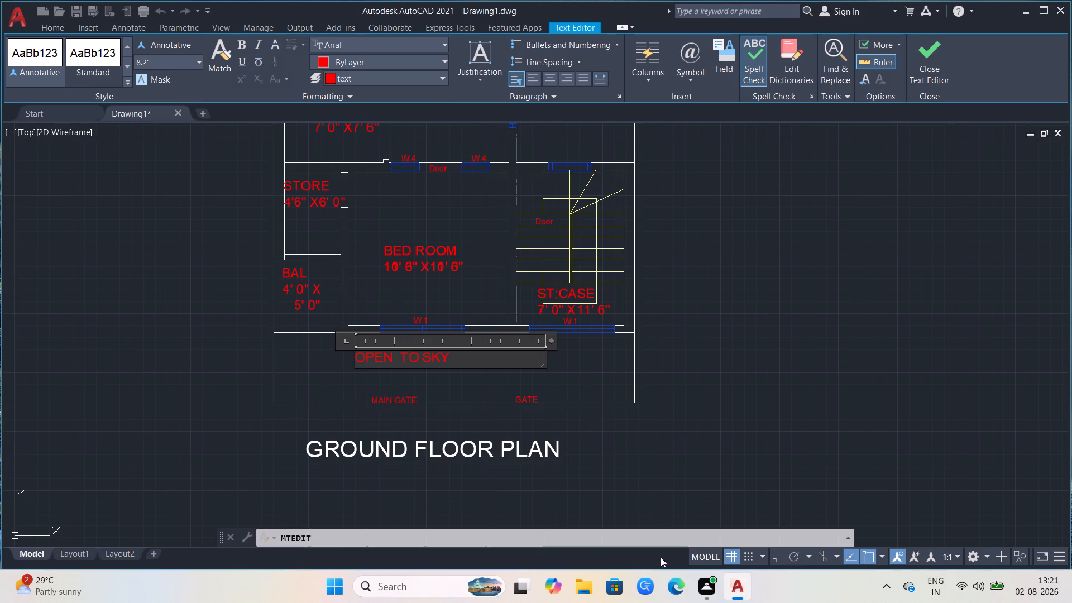
pyautogui.click(707, 454)
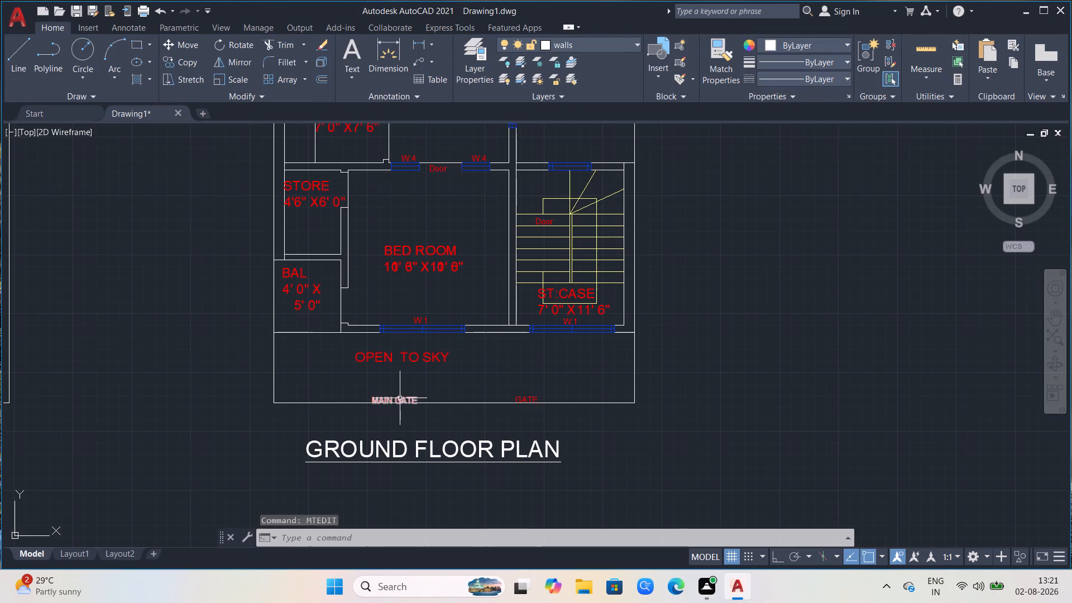
# Erase the MAIN GATE and GATE labels along the bottom boundary line of the duplicated plan.
pyautogui.click(399, 398)
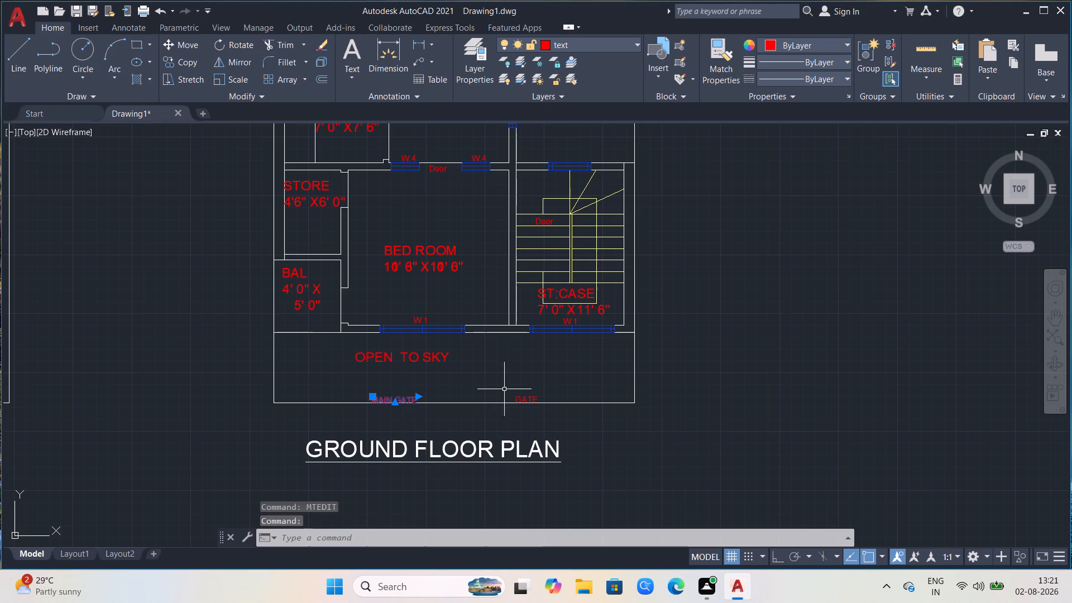
pyautogui.press('Delete')
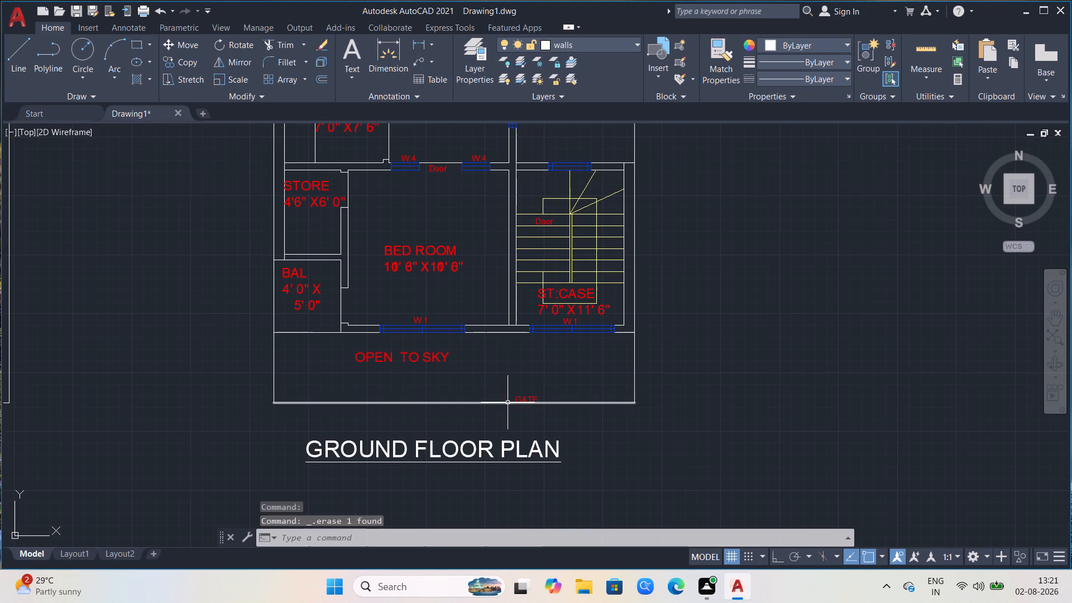
pyautogui.click(516, 401)
pyautogui.press('Delete')
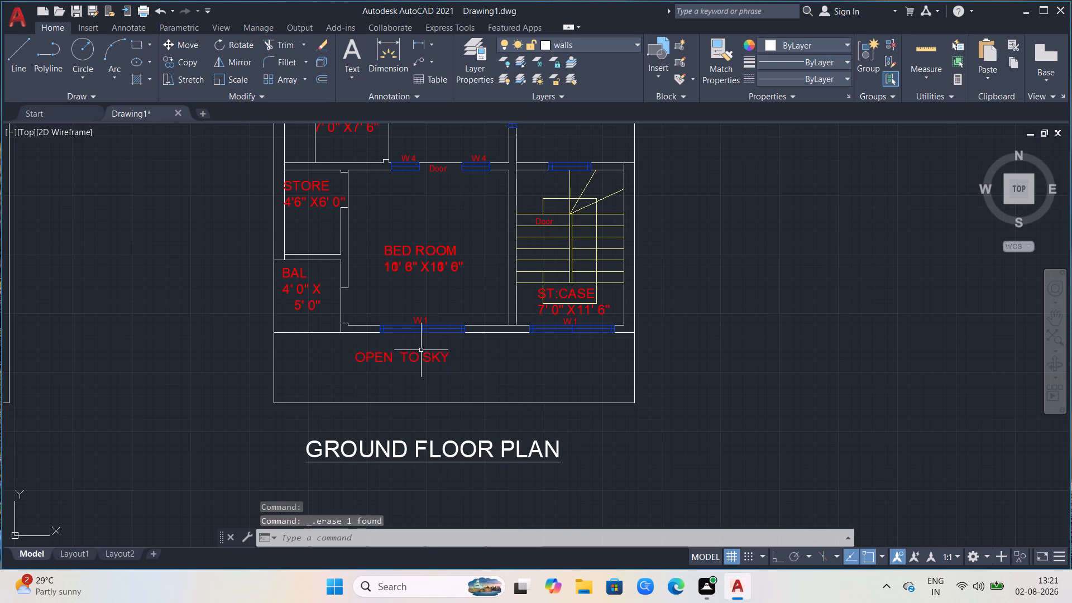
# Move the OPEN TO SKY label to the middle of the strip below the lower bedroom and narrow its text frame to fit.
pyautogui.click(421, 350)
pyautogui.click(420, 356)
pyautogui.click(406, 361)
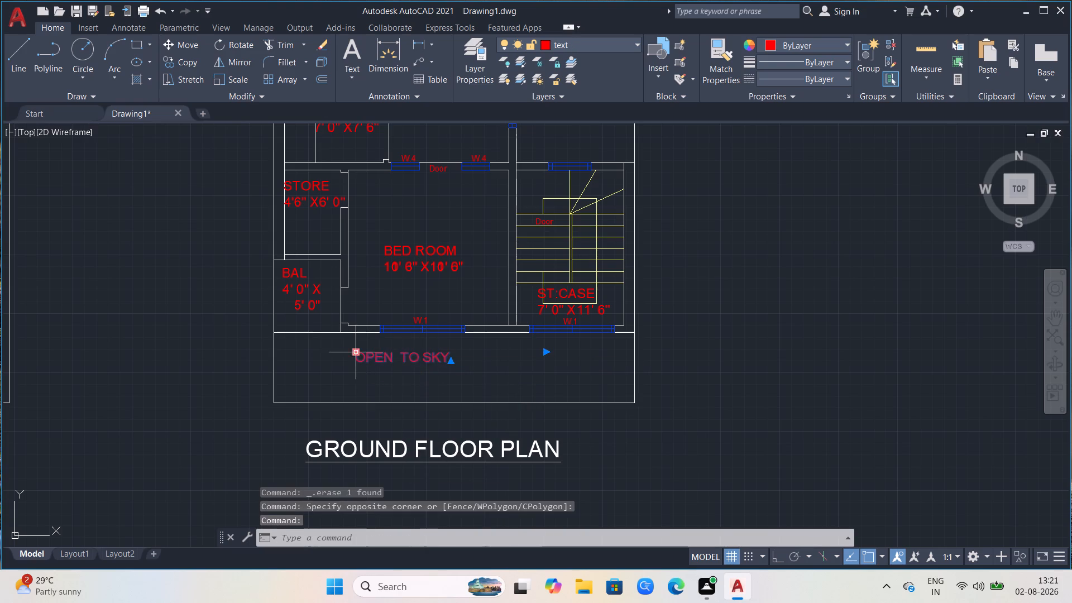
pyautogui.click(357, 354)
pyautogui.click(399, 365)
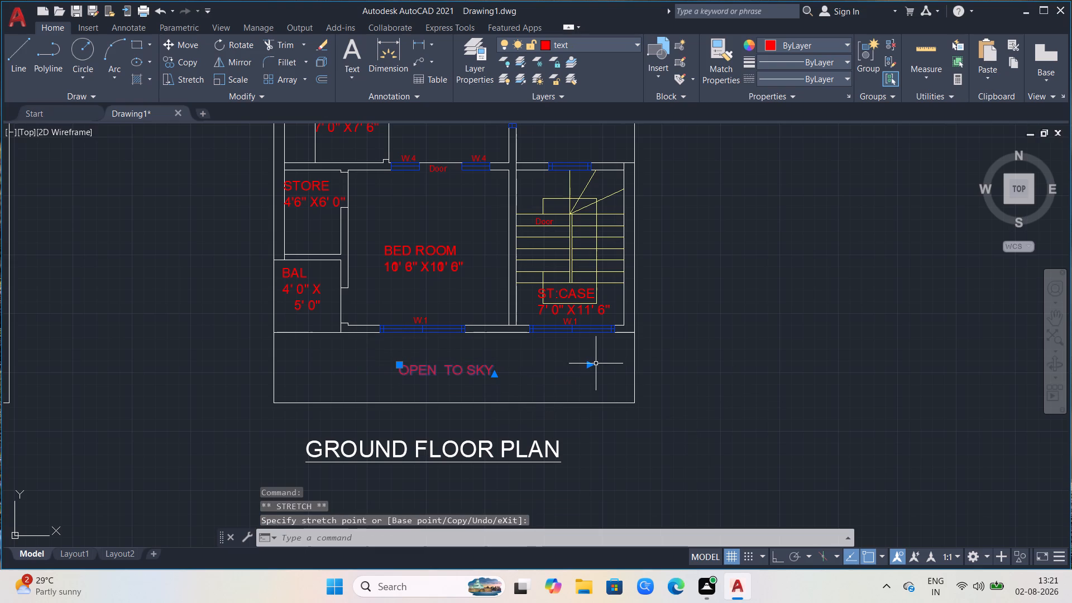
pyautogui.click(592, 366)
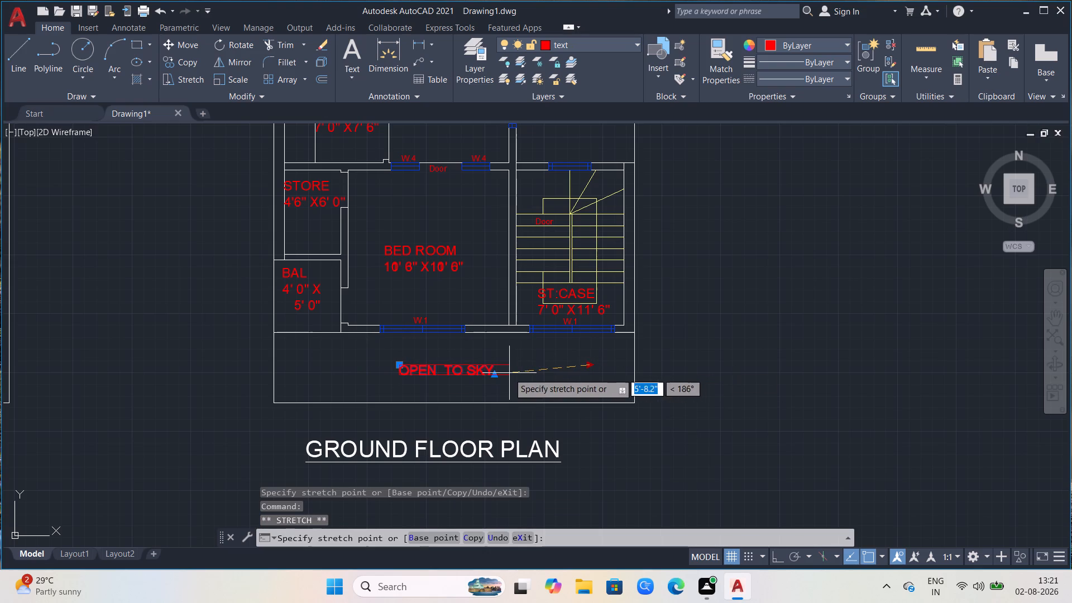
pyautogui.click(508, 373)
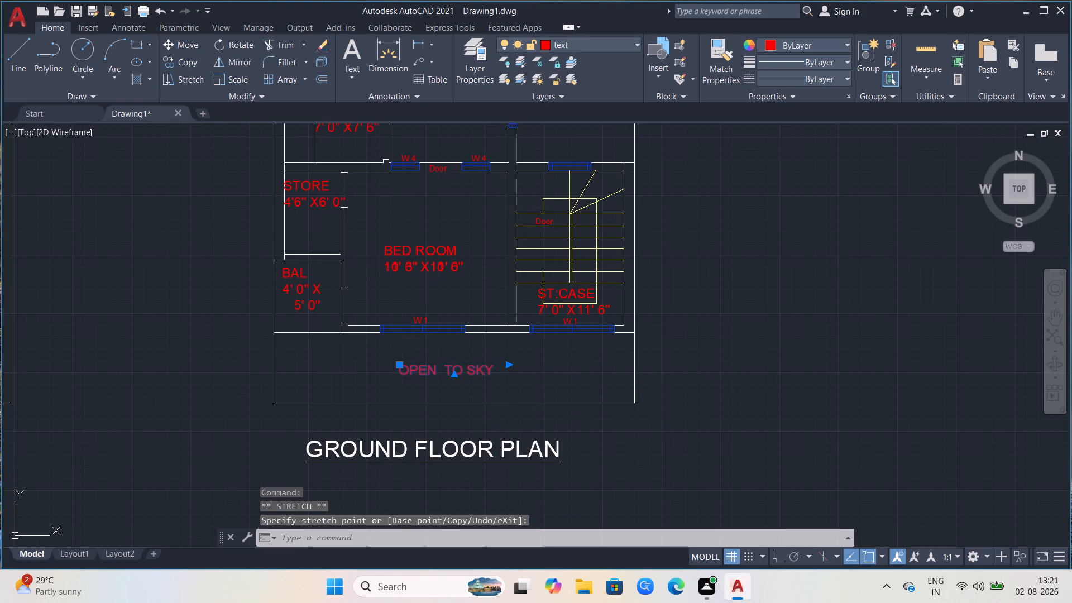
pyautogui.press('Escape')
# Copy the BED ROOM 11' 3" X10' 6" label from the upper right bedroom into the unlabelled bedroom beside it.
pyautogui.scroll(-1, 403, 374)
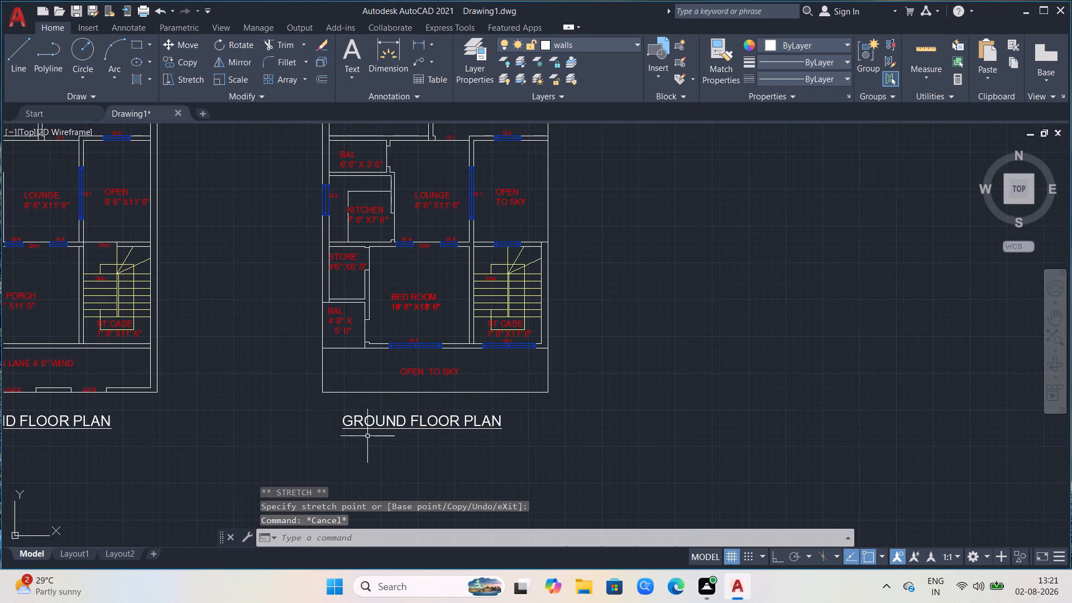
pyautogui.scroll(-1, 448, 288)
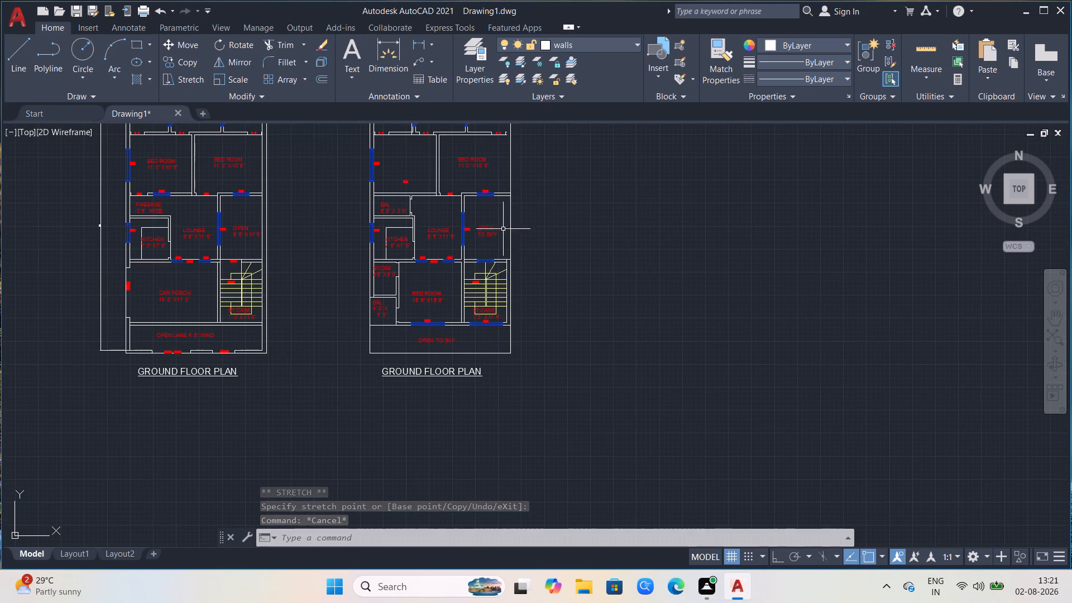
pyautogui.scroll(-1, 504, 271)
pyautogui.scroll(2, 417, 165)
pyautogui.scroll(2, 487, 270)
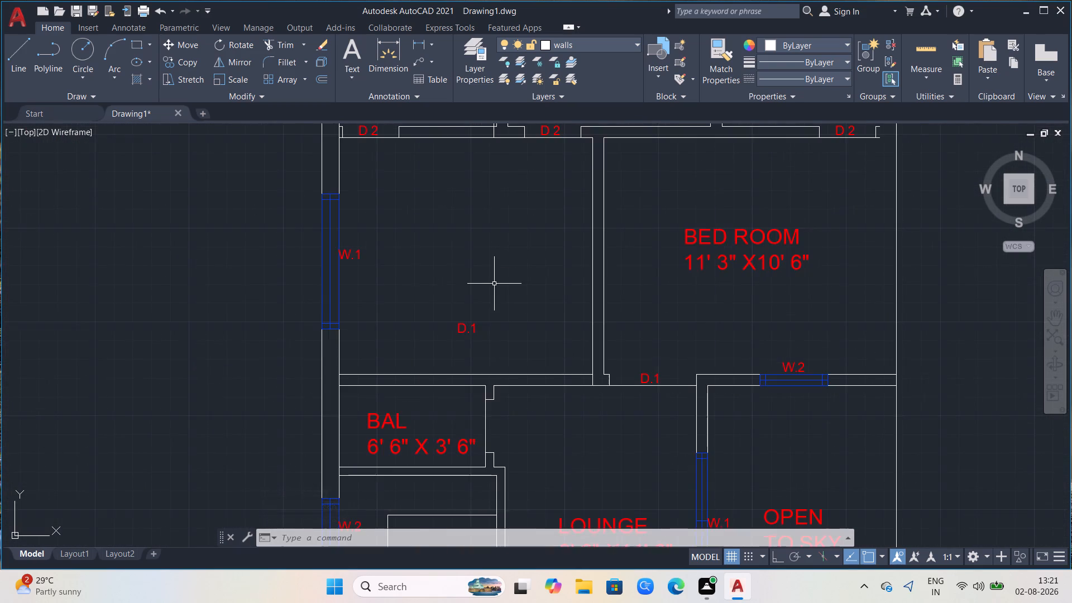
pyautogui.scroll(-2, 495, 286)
pyautogui.click(578, 265)
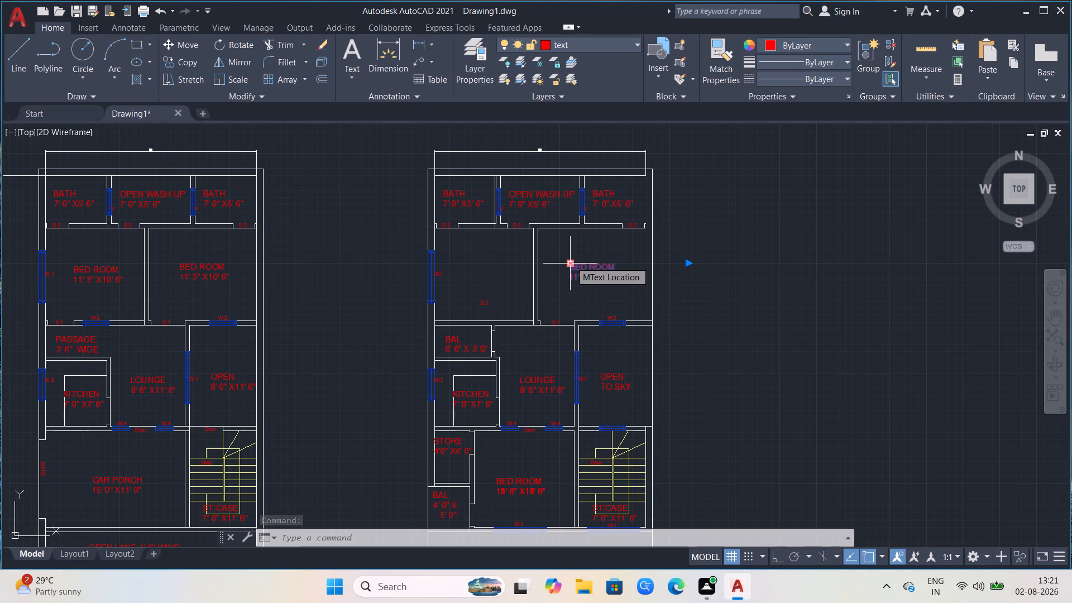
pyautogui.click(571, 261)
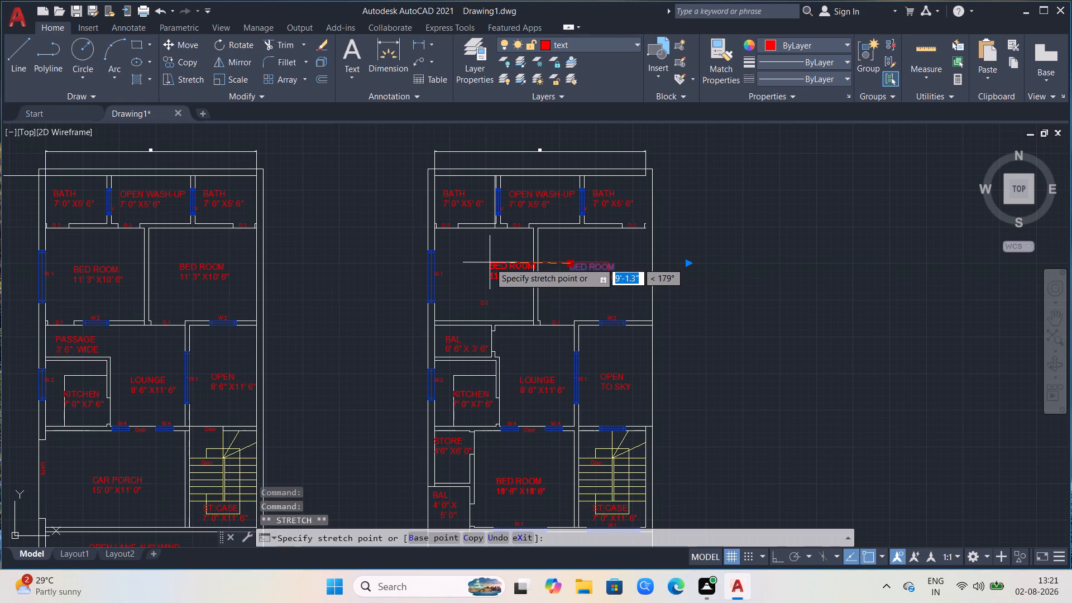
pyautogui.write('CO')
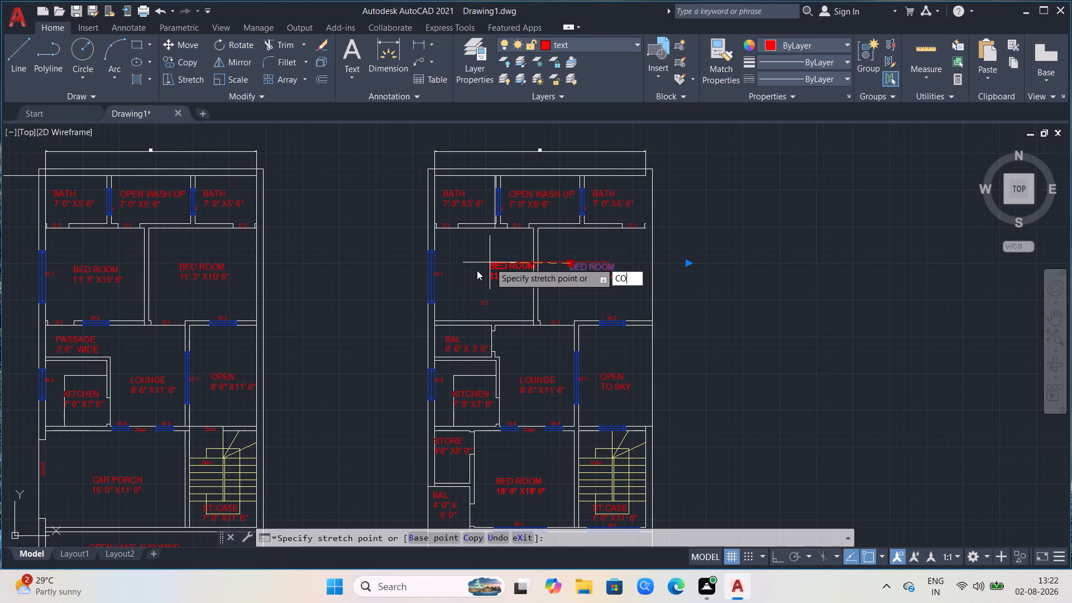
pyautogui.press('Return')
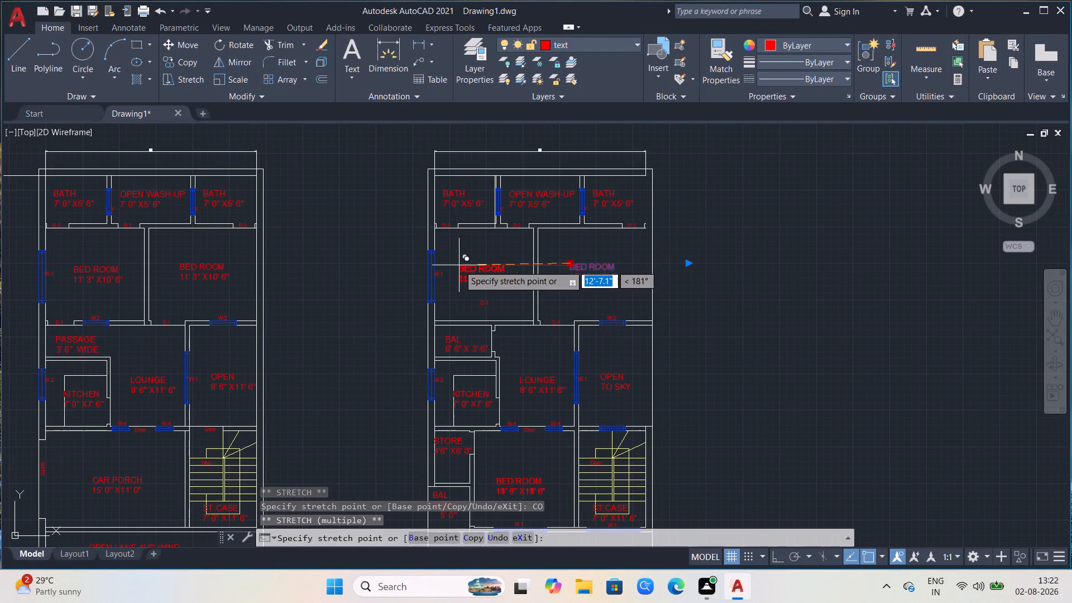
pyautogui.click(454, 264)
pyautogui.press('Escape')
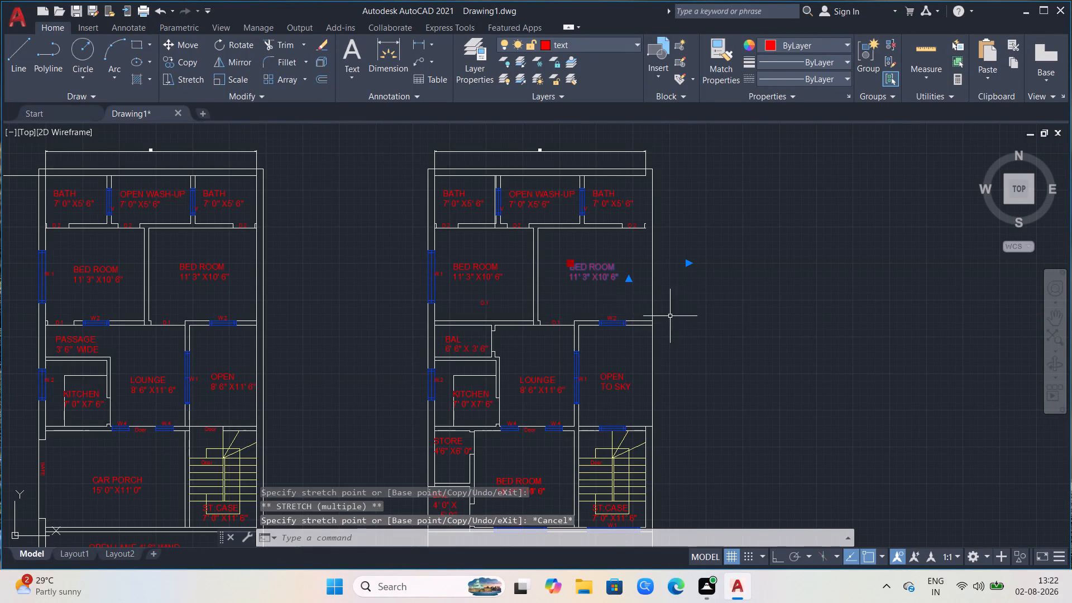
pyautogui.scroll(-1, 584, 276)
pyautogui.click(791, 284)
pyautogui.press('Escape')
pyautogui.press('Escape')
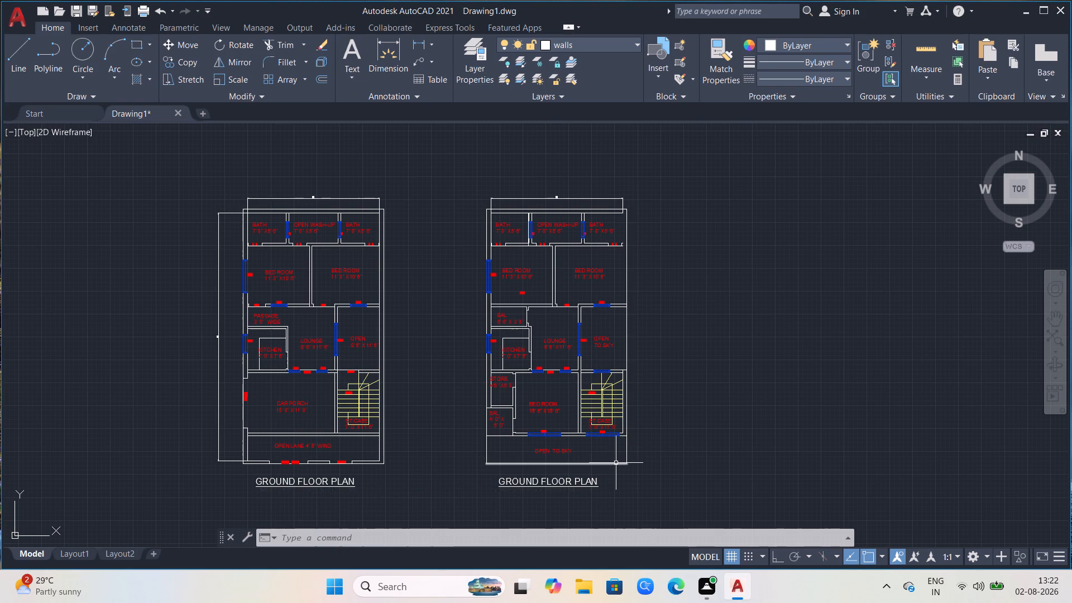
# Copy the W.2 label above the open-to-sky area straight down to the window in the staircase's upper wall.
pyautogui.scroll(-1, 616, 463)
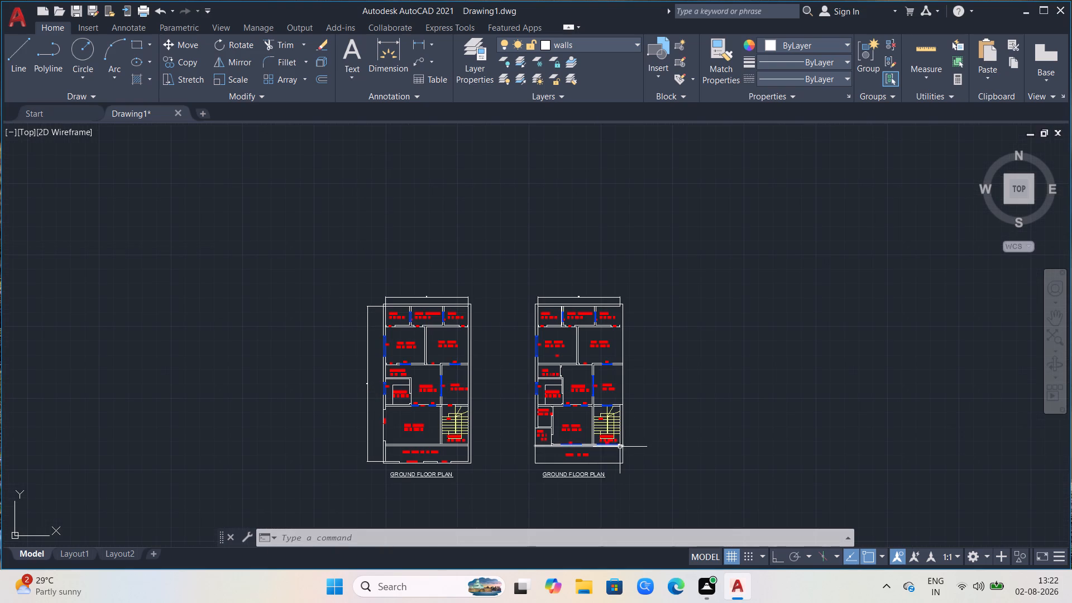
pyautogui.scroll(1, 621, 375)
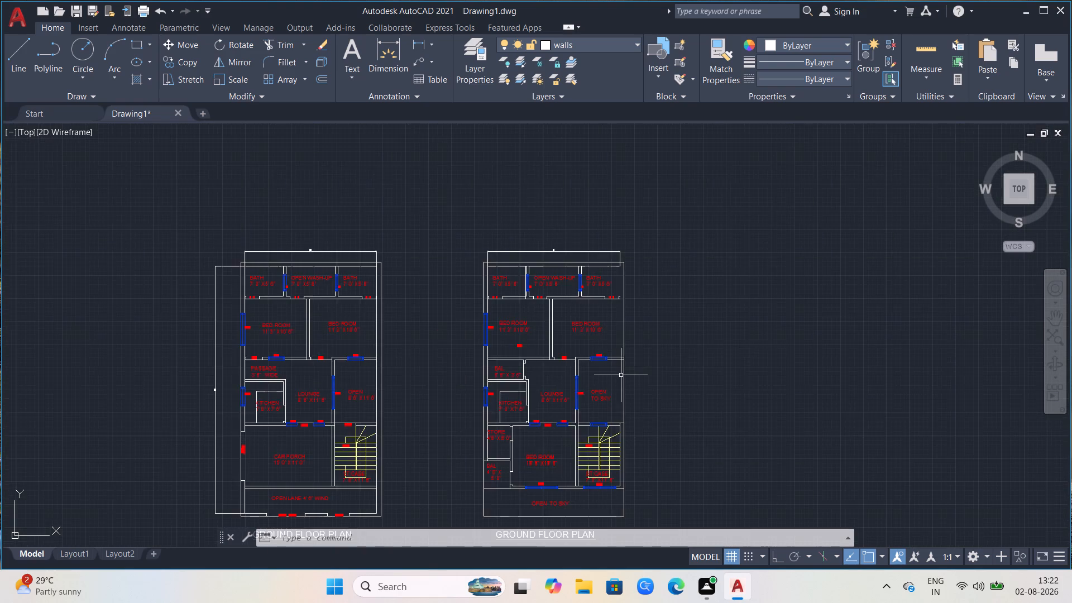
pyautogui.scroll(3, 621, 375)
pyautogui.click(535, 301)
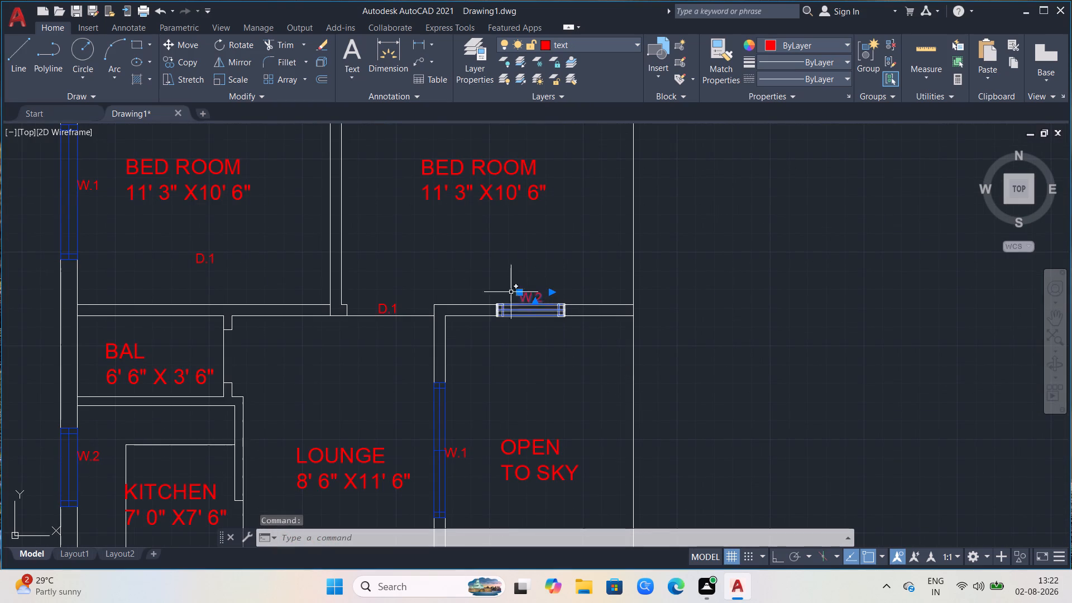
pyautogui.click(522, 295)
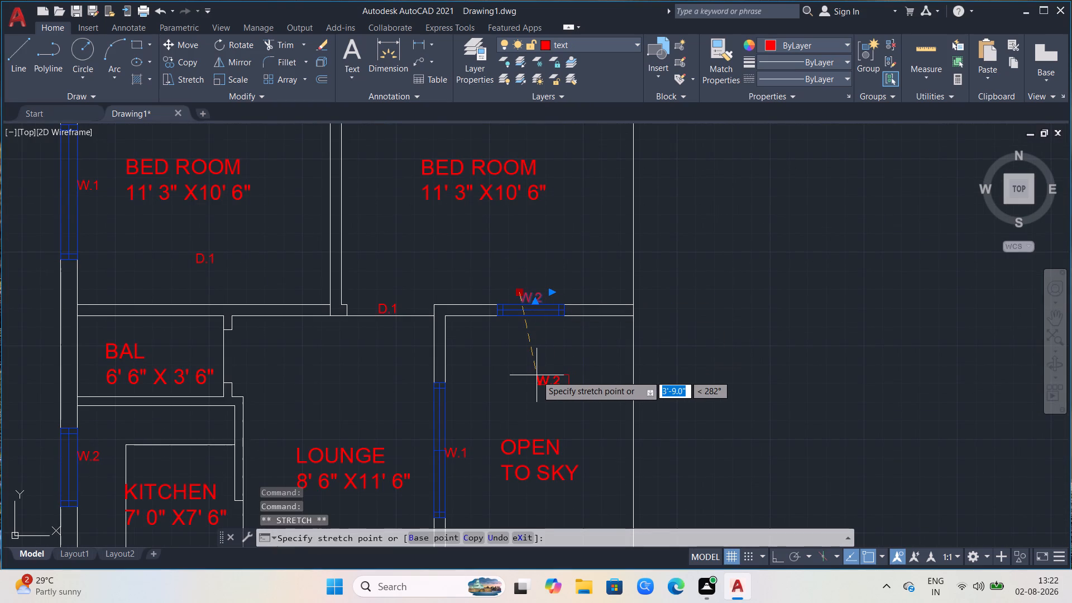
pyautogui.press('c')
pyautogui.press('Return')
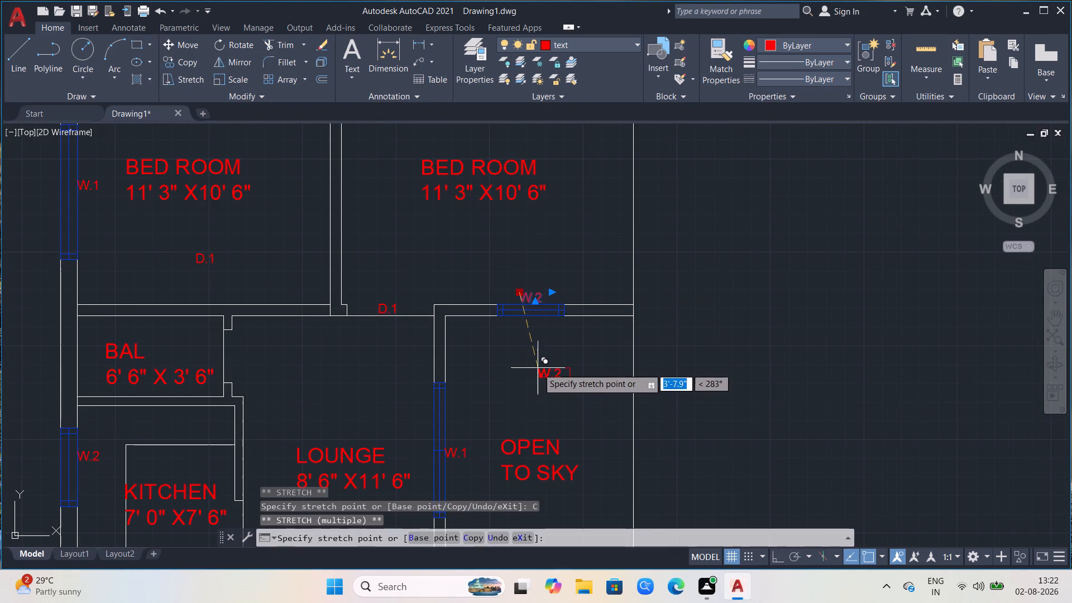
pyautogui.scroll(-2, 541, 346)
pyautogui.scroll(2, 535, 441)
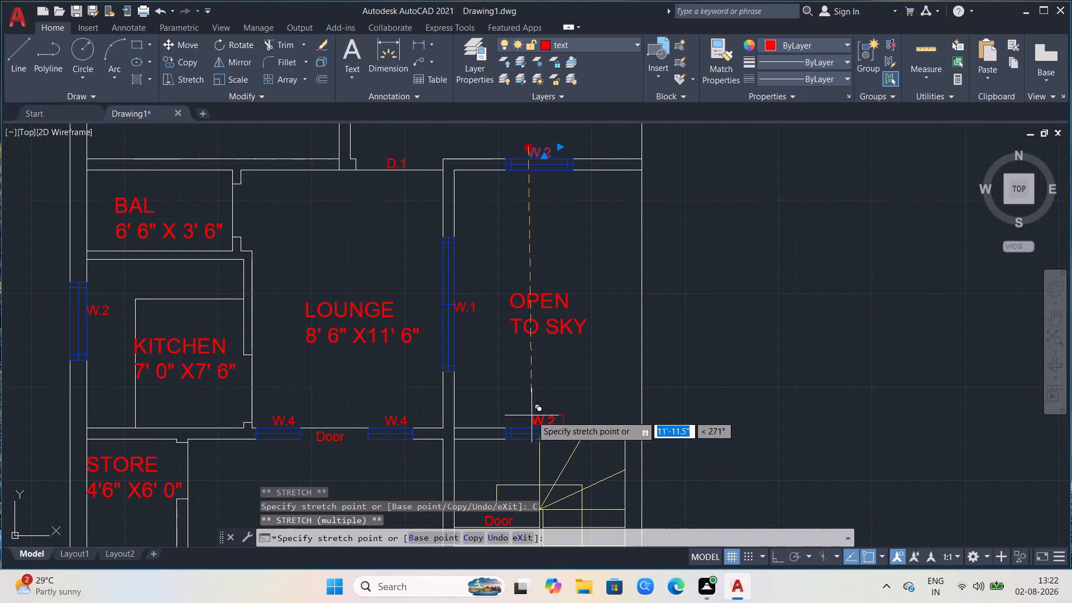
pyautogui.click(529, 418)
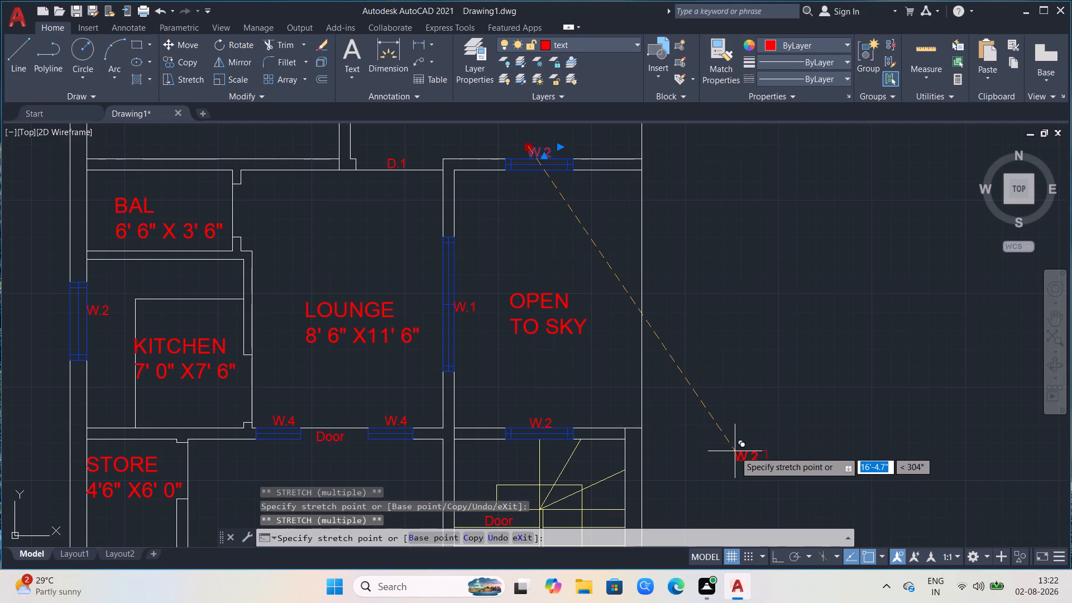
pyautogui.press('Escape')
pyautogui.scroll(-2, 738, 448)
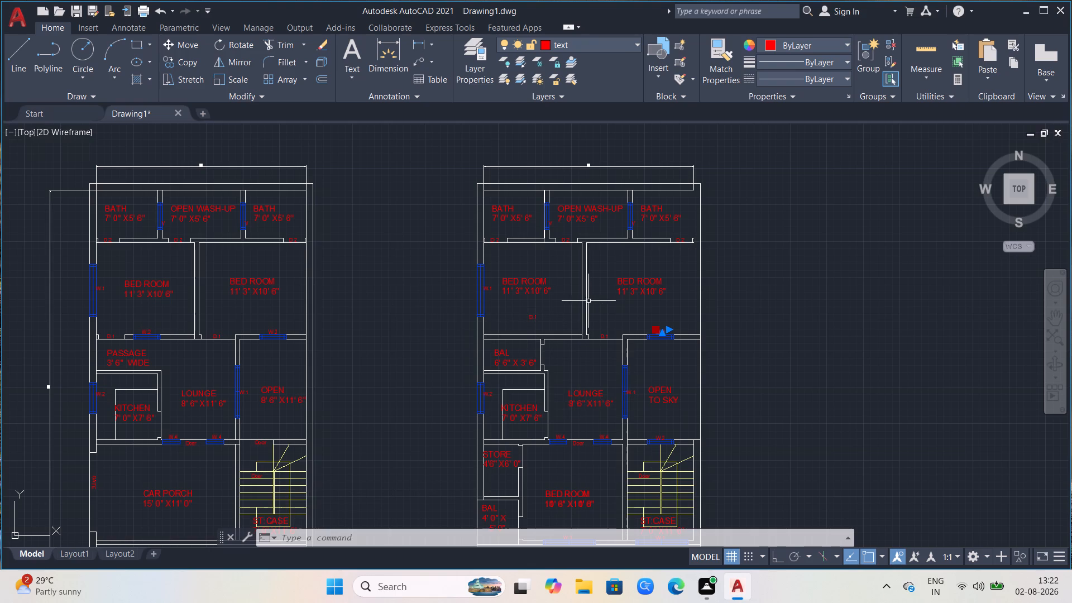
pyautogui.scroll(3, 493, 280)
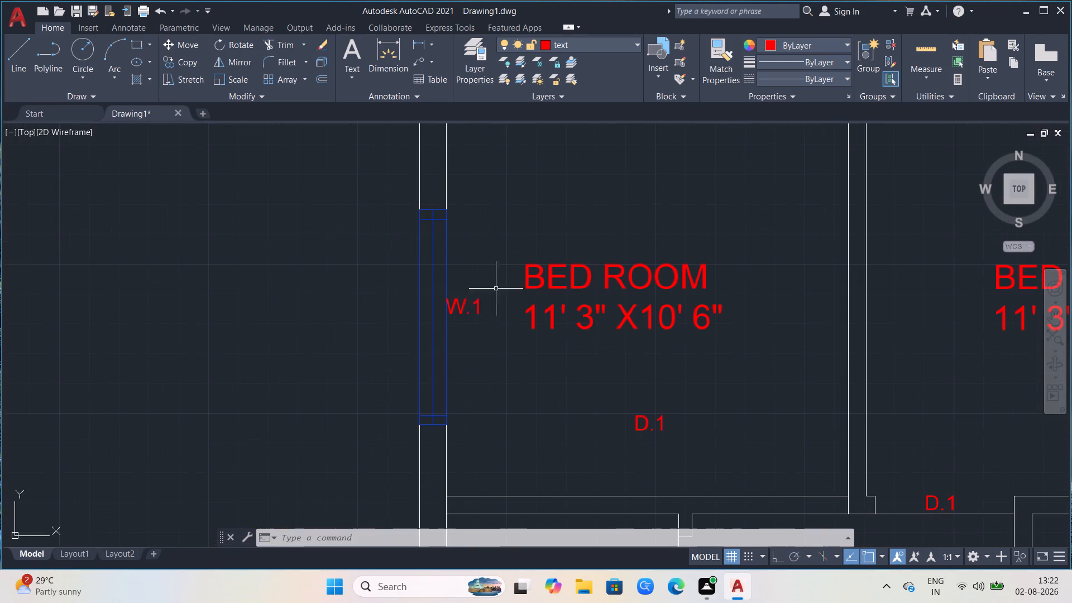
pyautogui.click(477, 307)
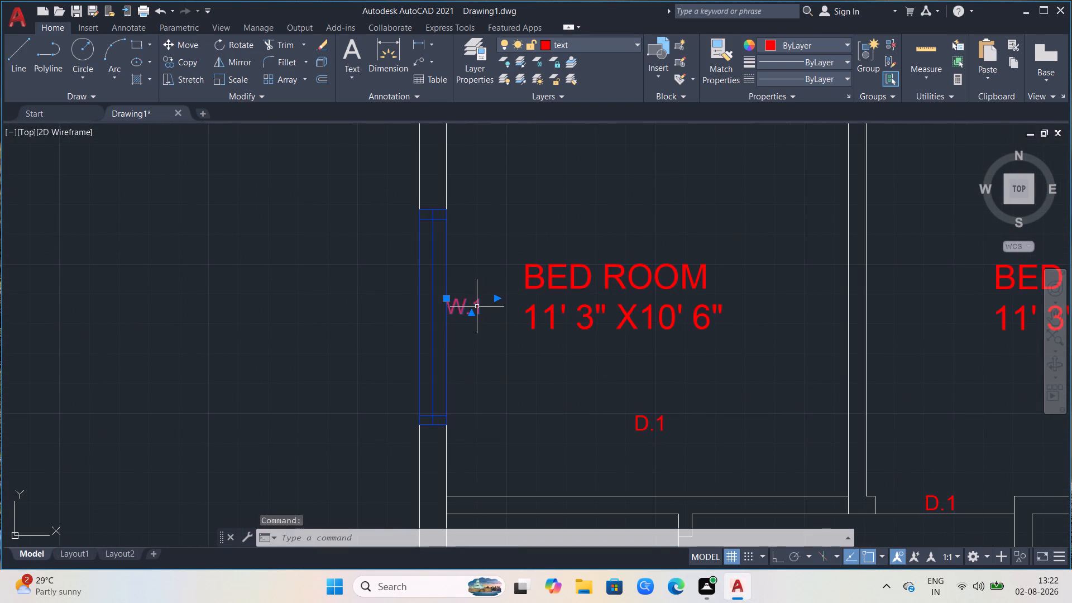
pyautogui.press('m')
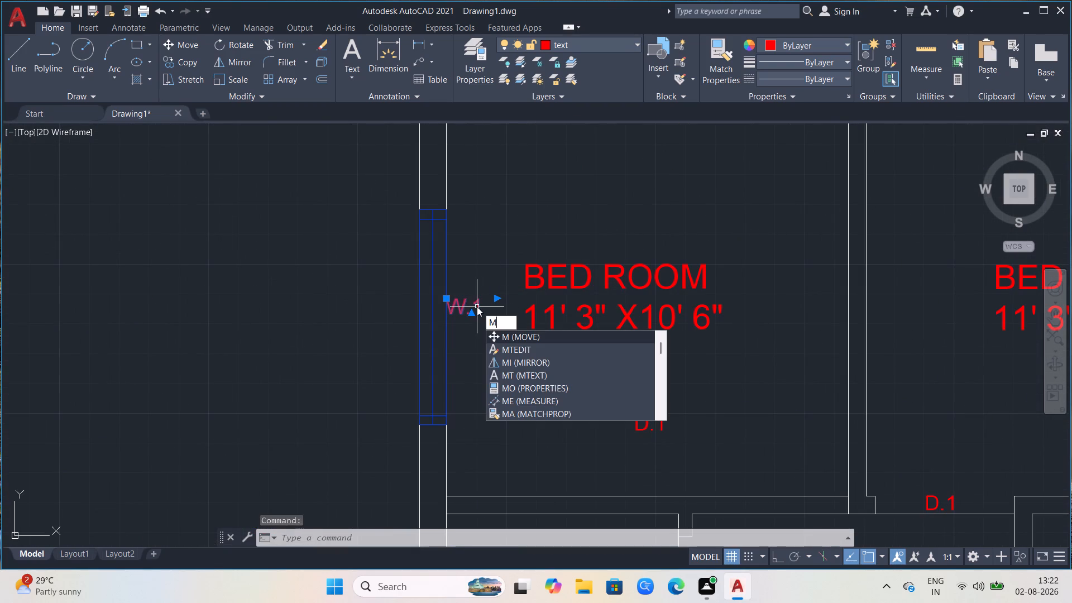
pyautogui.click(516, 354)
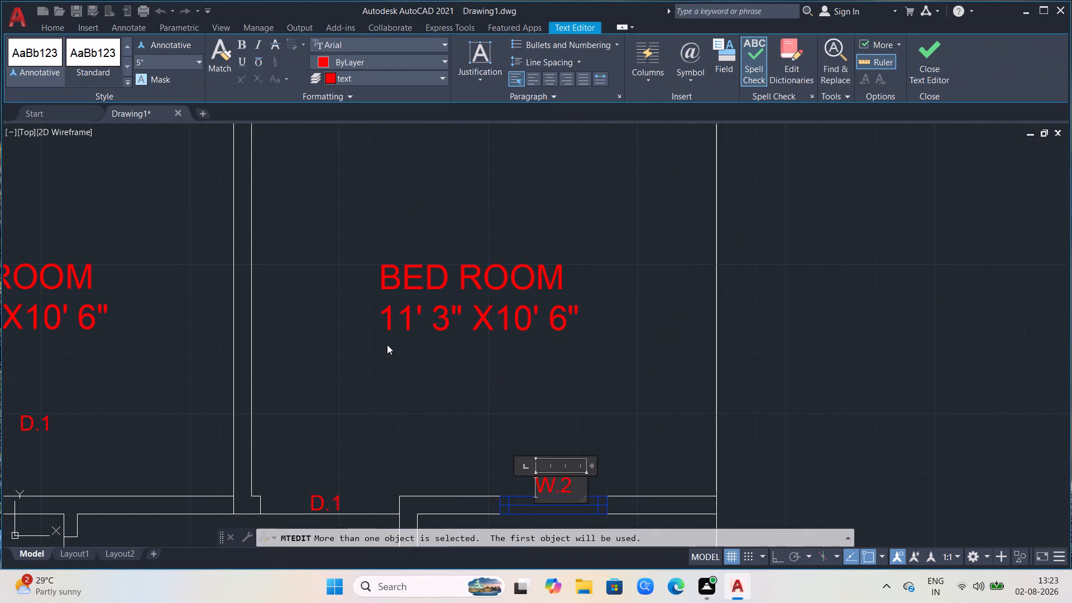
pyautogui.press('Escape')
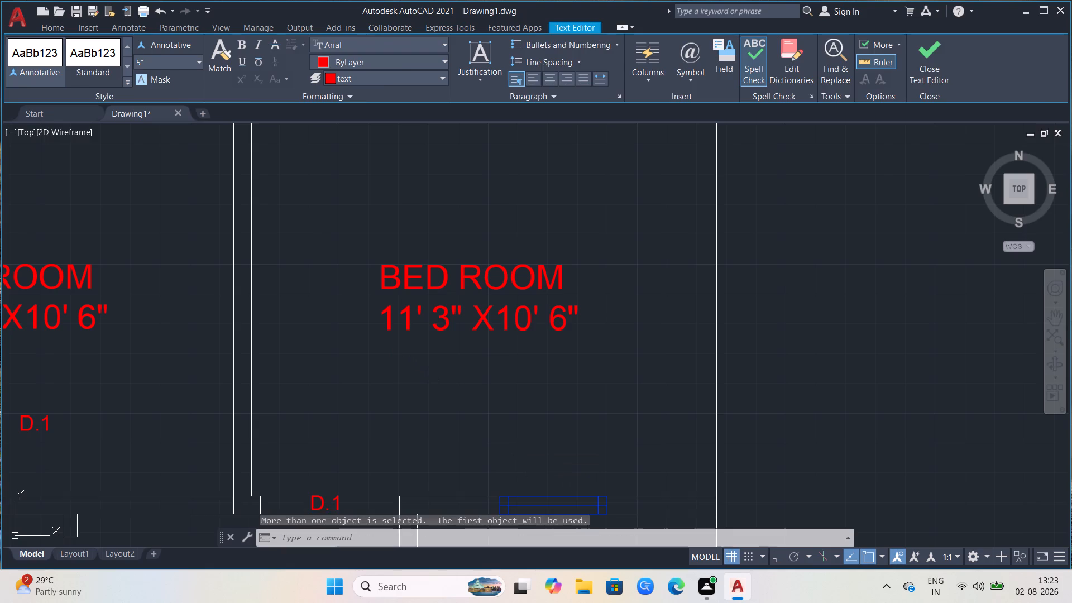
# Change the window label on the upper left bedroom's outer wall to W.3.
pyautogui.scroll(-3, 480, 341)
pyautogui.scroll(2, 295, 336)
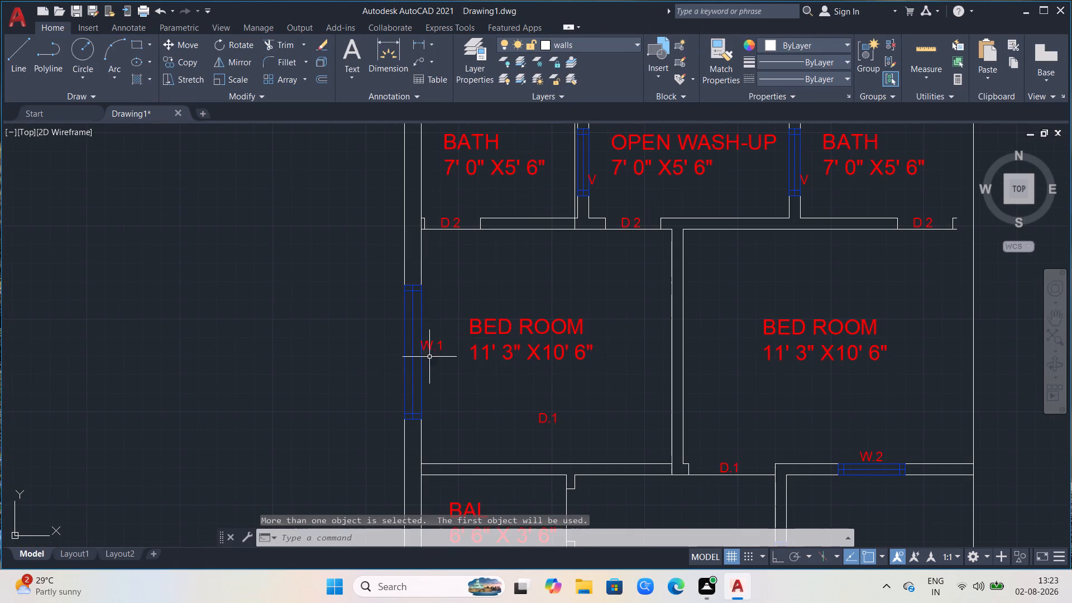
pyautogui.click(430, 347)
pyautogui.write('MT')
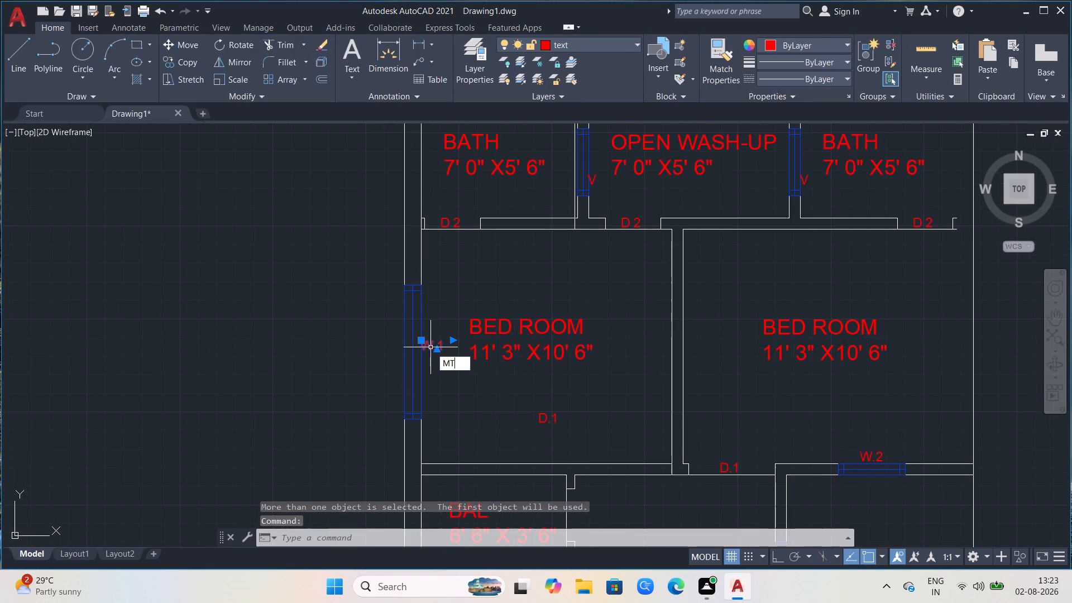
pyautogui.click(462, 391)
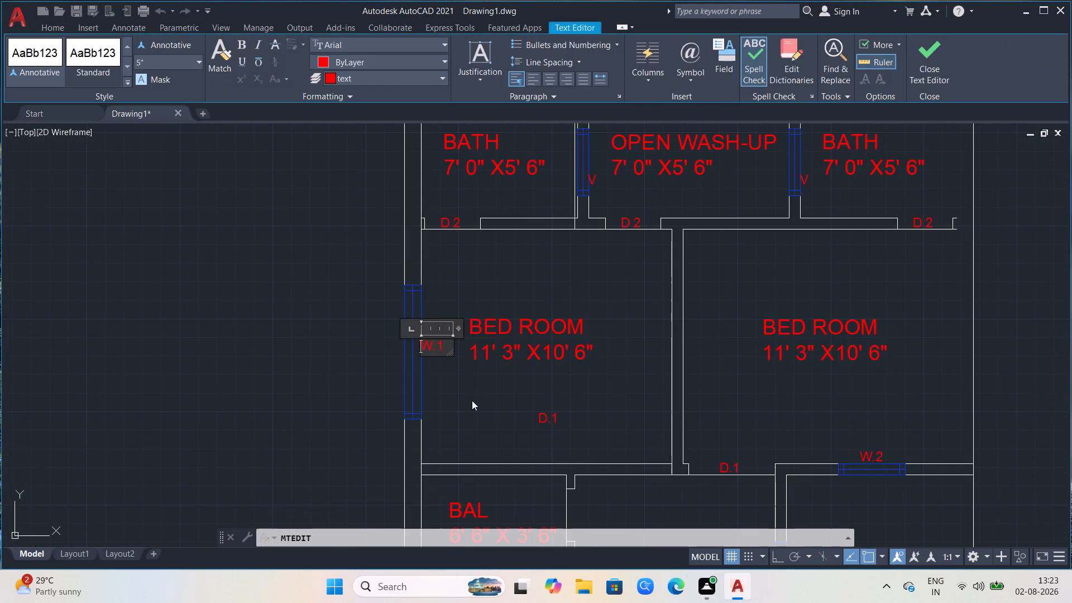
pyautogui.click(452, 343)
pyautogui.click(444, 343)
pyautogui.press('BackSpace')
pyautogui.press('3')
pyautogui.click(269, 387)
# Delete the overall width dimension above the duplicated plan.
pyautogui.scroll(-2, 467, 385)
pyautogui.scroll(-1, 626, 370)
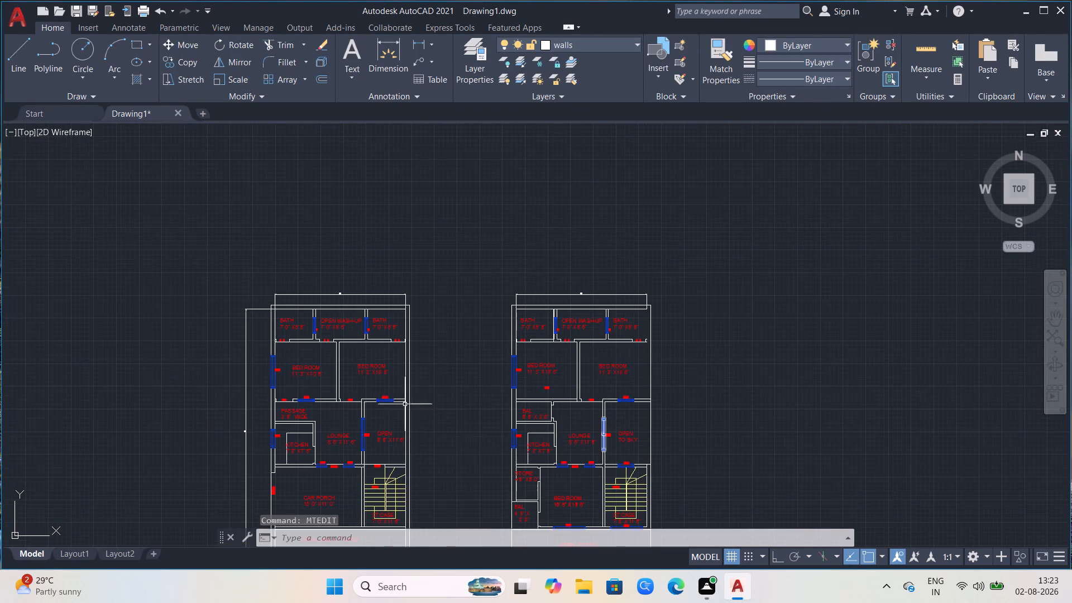
pyautogui.scroll(-1, 404, 401)
pyautogui.scroll(-1, 766, 308)
pyautogui.scroll(2, 527, 430)
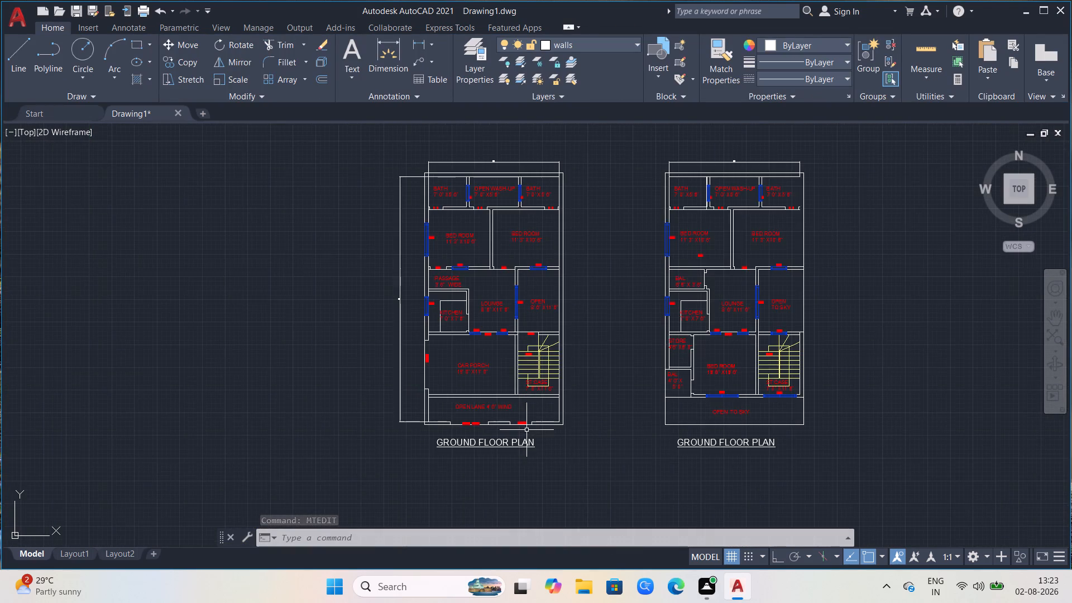
pyautogui.scroll(2, 556, 414)
pyautogui.scroll(-1, 233, 415)
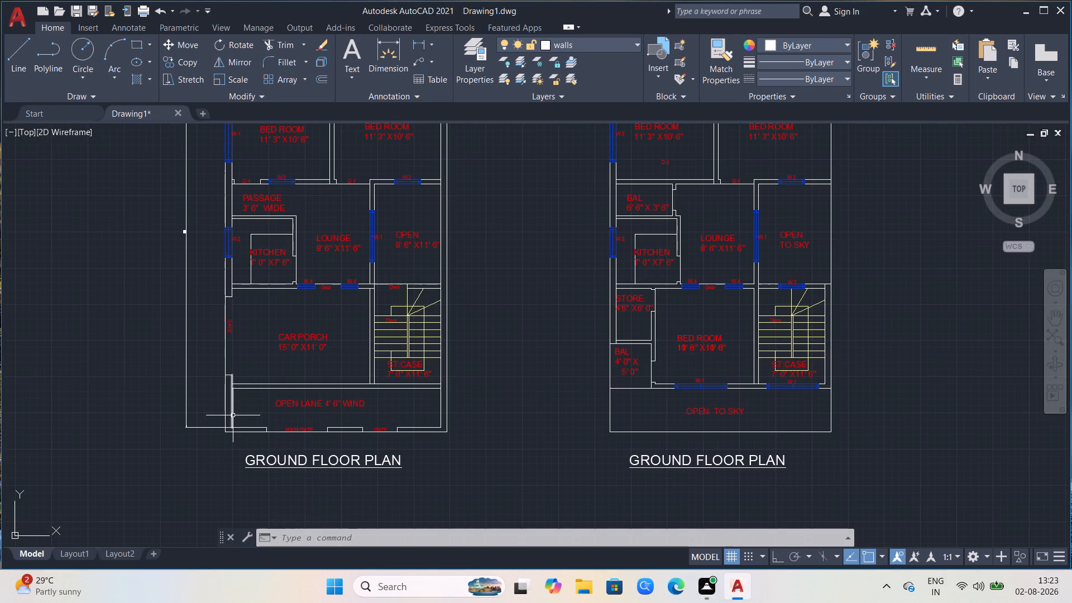
pyautogui.scroll(-1, 642, 396)
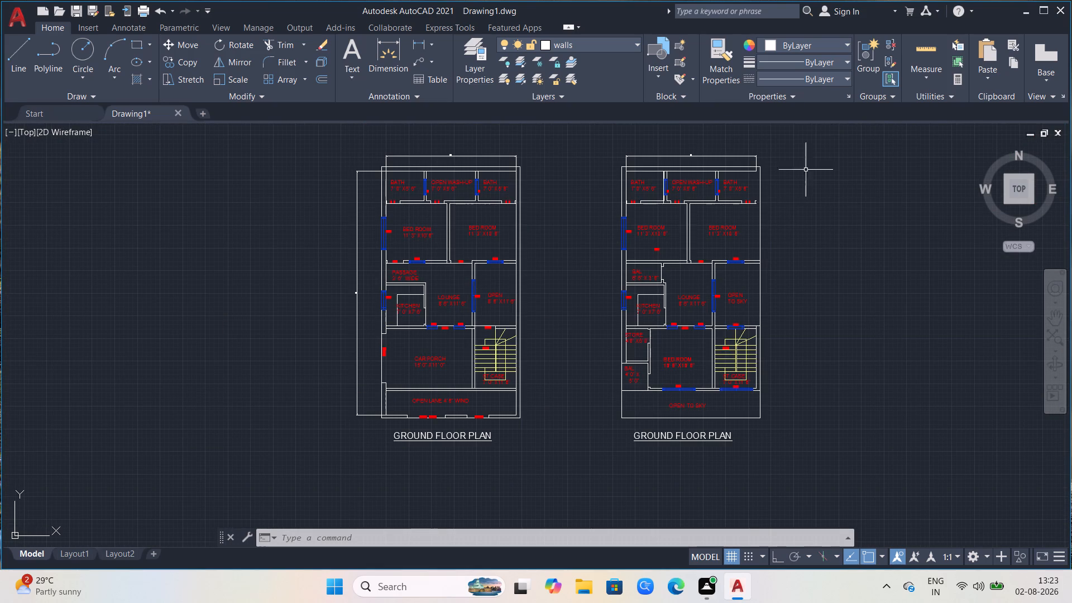
pyautogui.scroll(1, 821, 137)
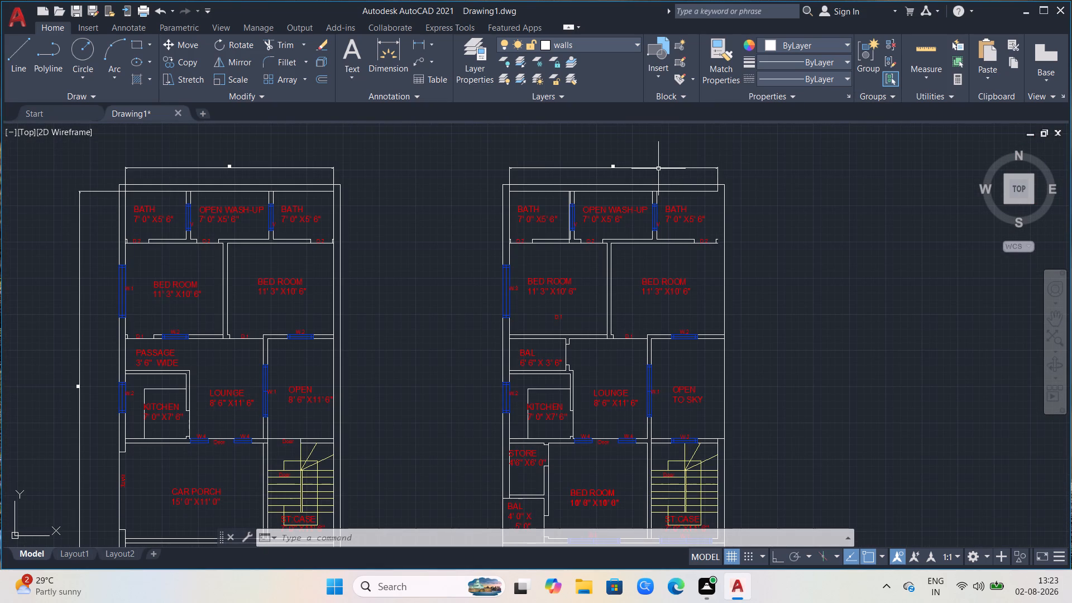
pyautogui.click(658, 169)
pyautogui.press('Delete')
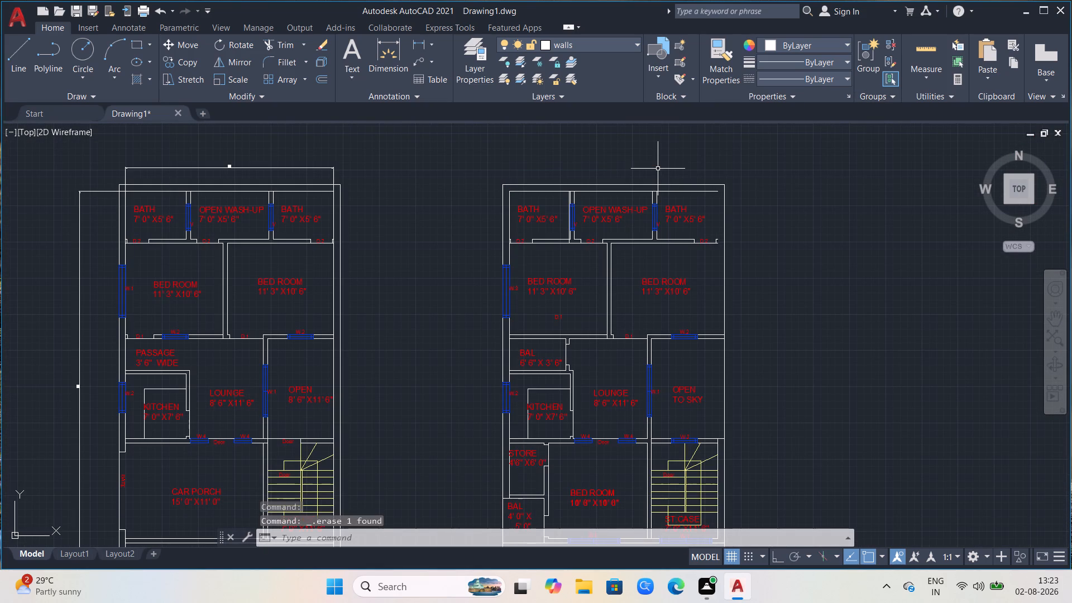
# Trim away the stair direction line's two vertical ends and horizontal segment below the bottom tread, around the duplicated plan's ST:CASE label.
pyautogui.scroll(-2, 638, 270)
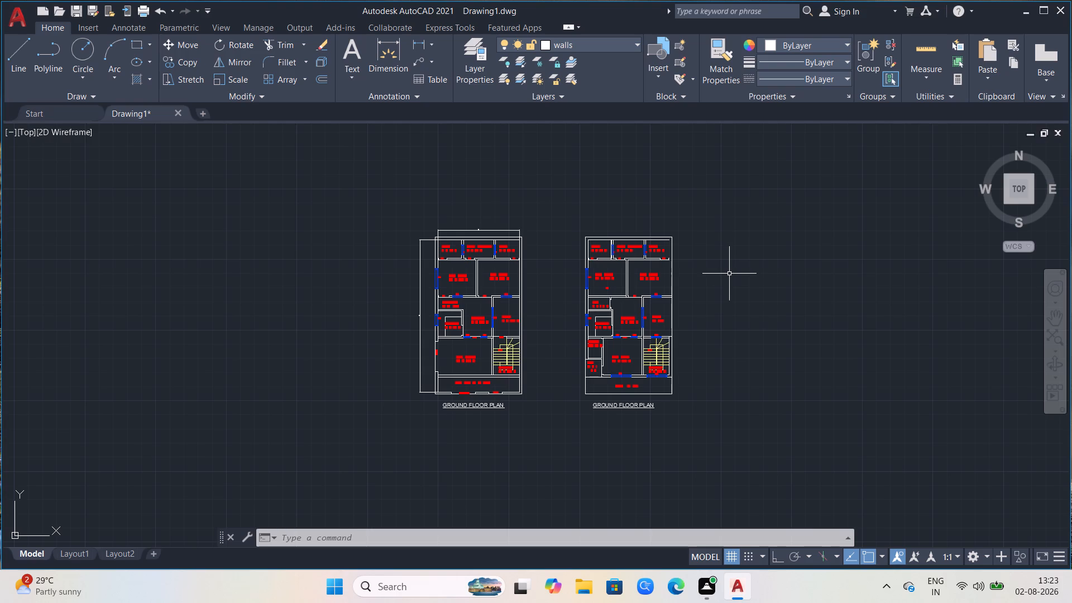
pyautogui.scroll(2, 687, 347)
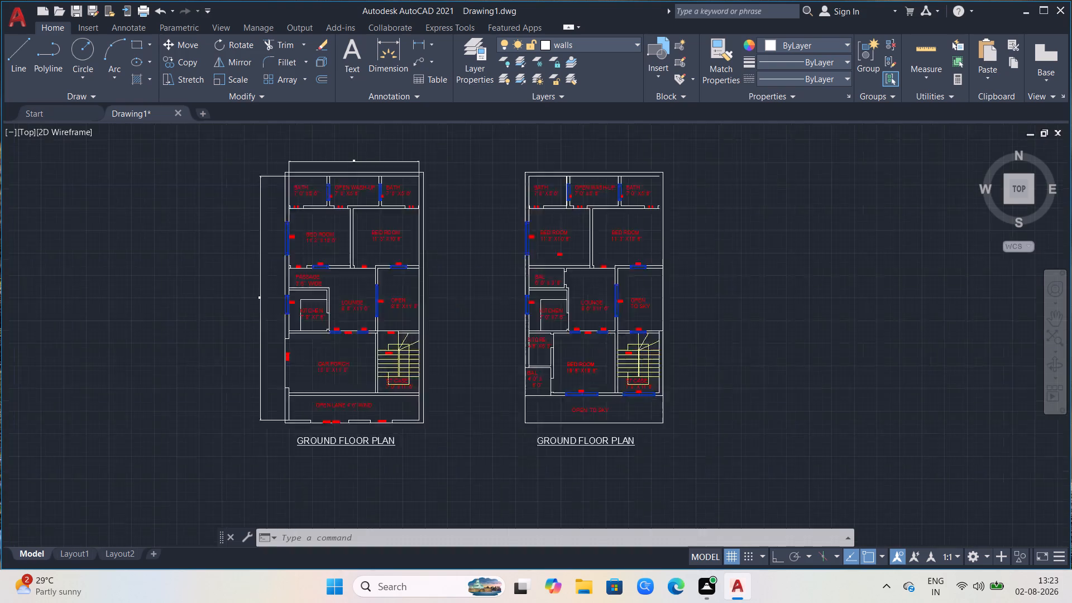
pyautogui.scroll(1, 687, 352)
pyautogui.scroll(3, 559, 435)
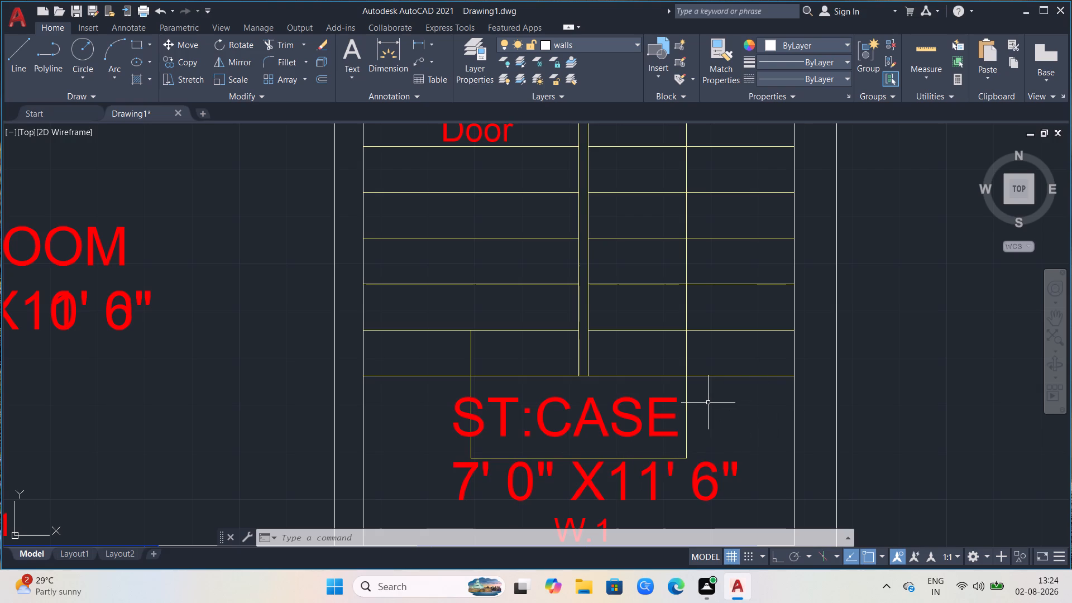
pyautogui.write('TR')
pyautogui.press('Return')
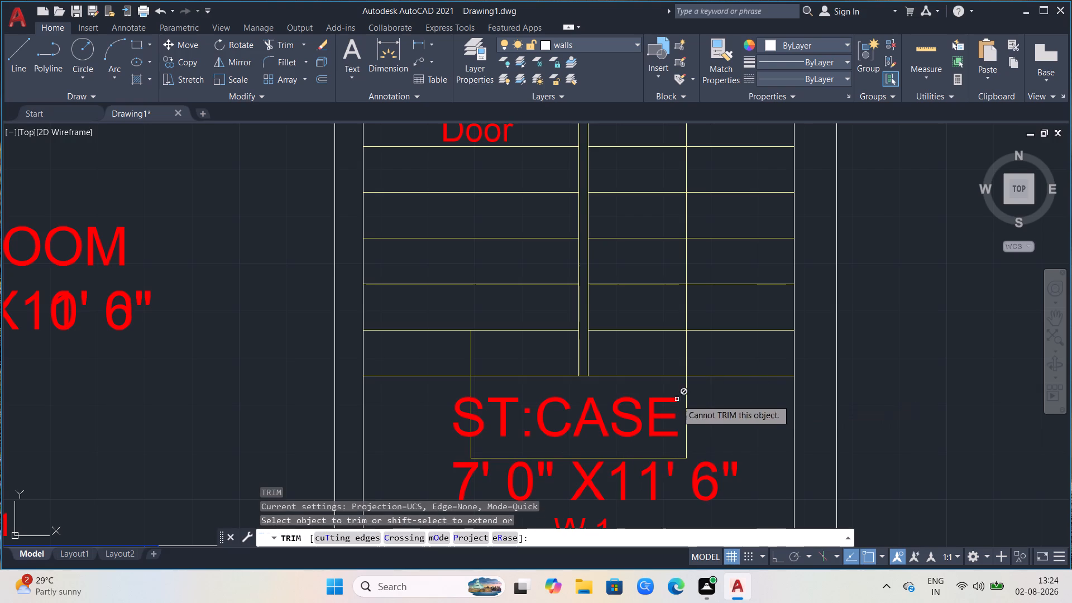
pyautogui.click(685, 395)
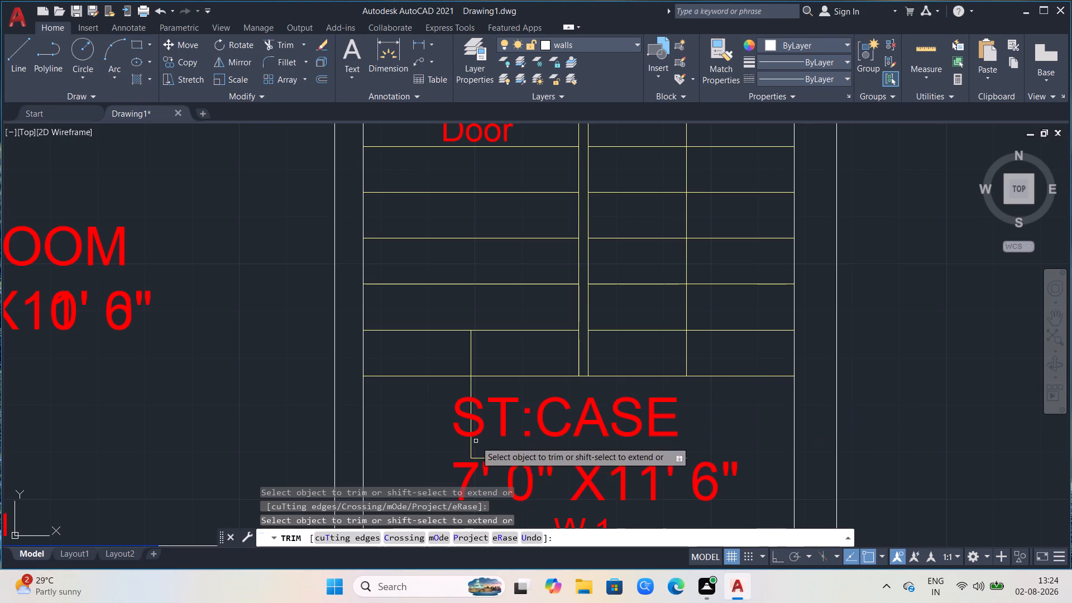
pyautogui.click(466, 448)
pyautogui.click(473, 447)
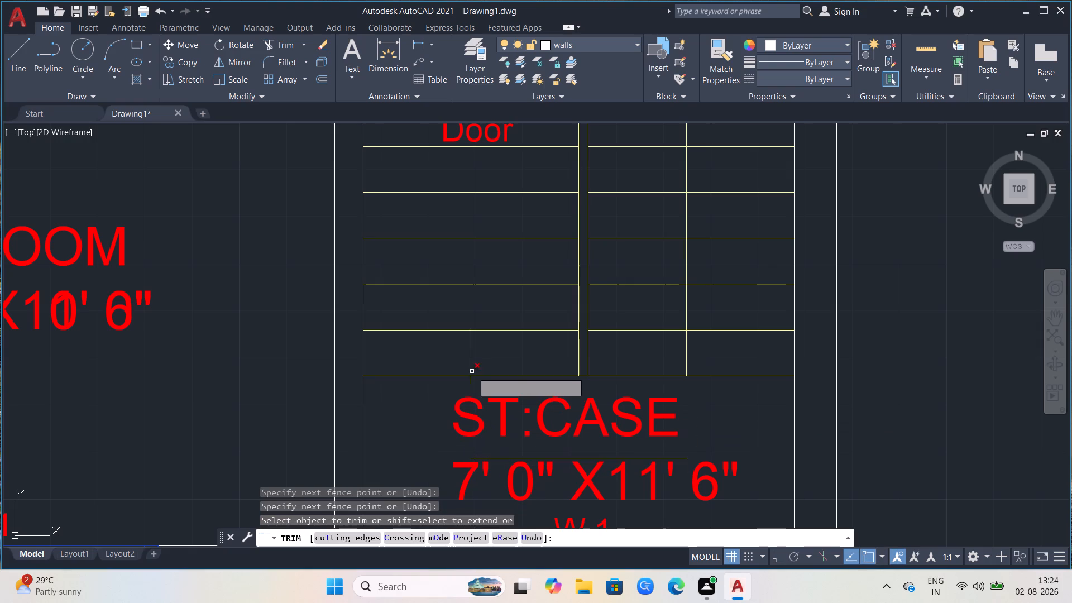
pyautogui.click(471, 380)
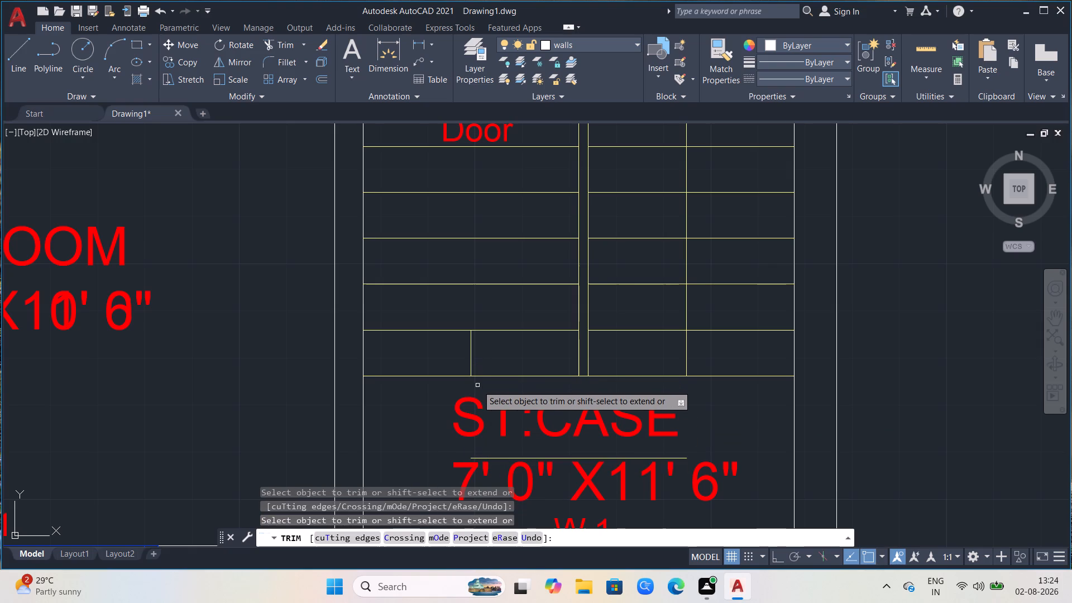
pyautogui.scroll(-2, 572, 431)
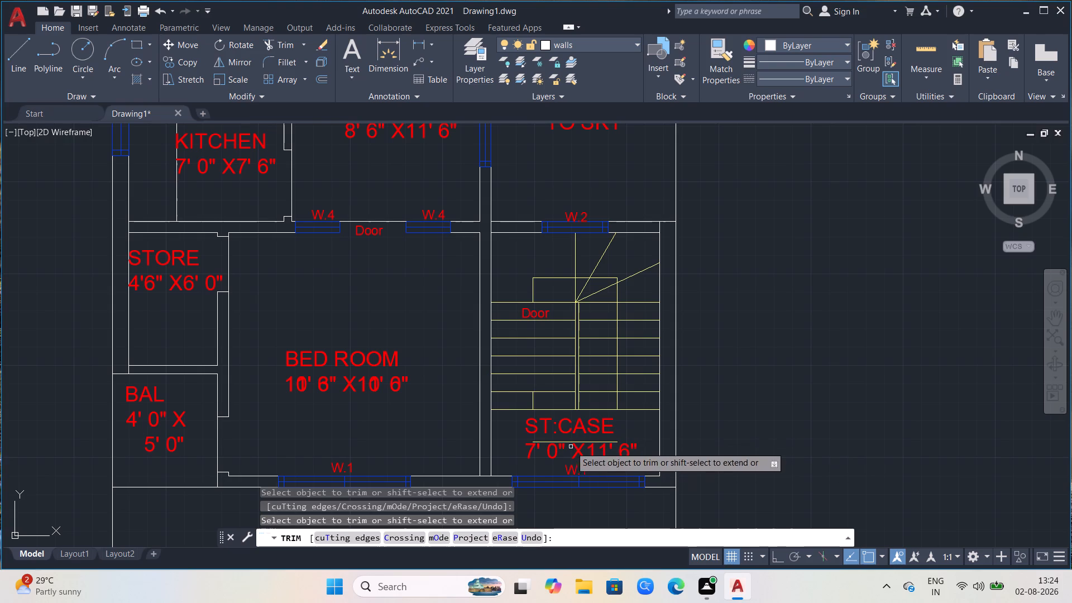
pyautogui.click(576, 442)
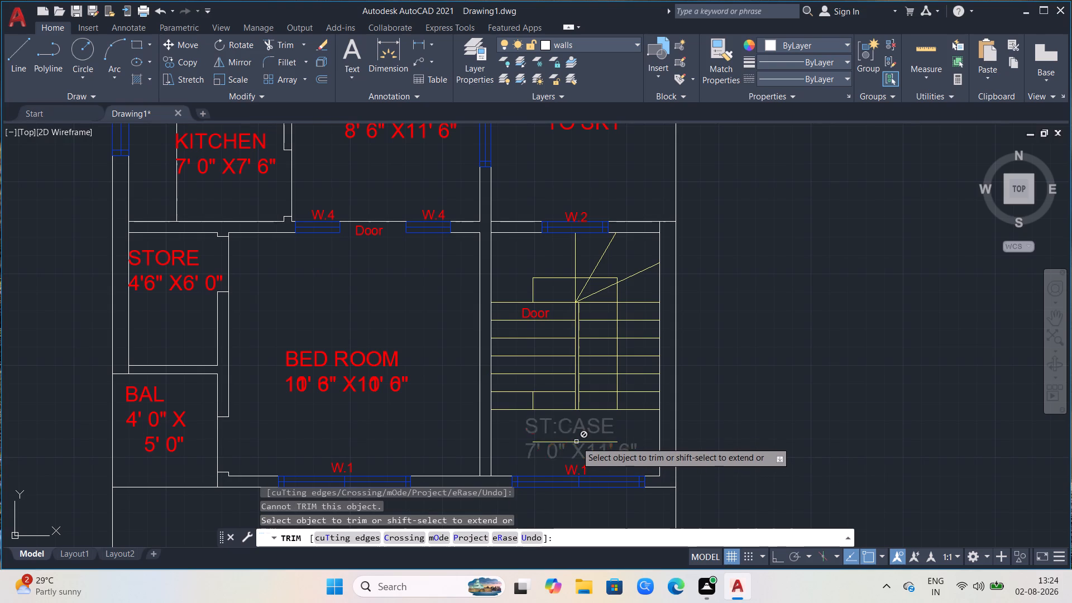
pyautogui.scroll(3, 562, 445)
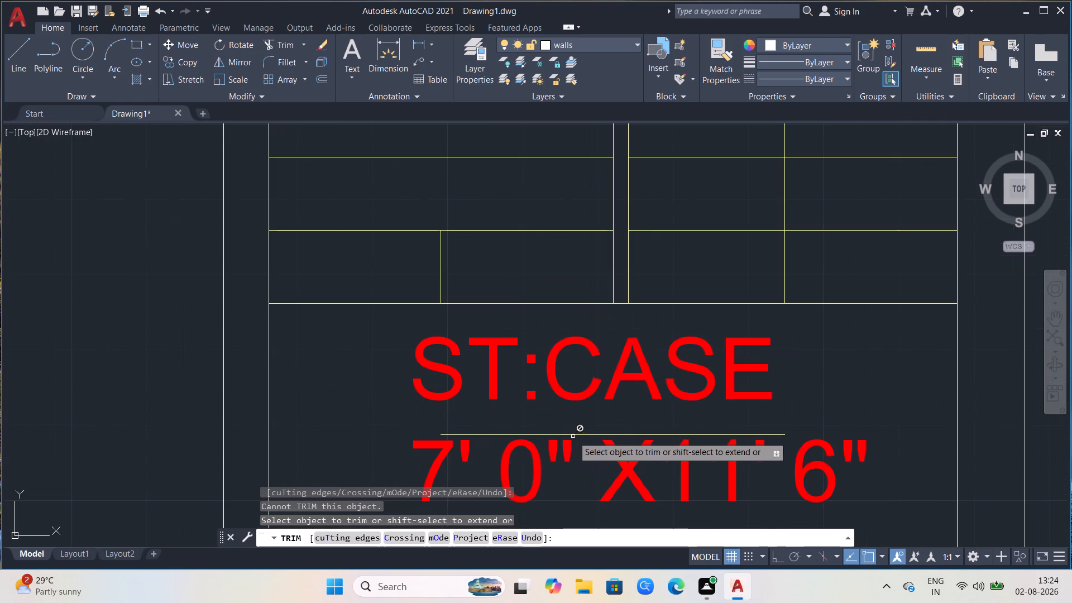
pyautogui.click(573, 436)
# Trim off the direction line's short vertical stub and adjoining horizontal segment above the staircase's left flight.
pyautogui.scroll(-2, 612, 419)
pyautogui.scroll(-1, 667, 189)
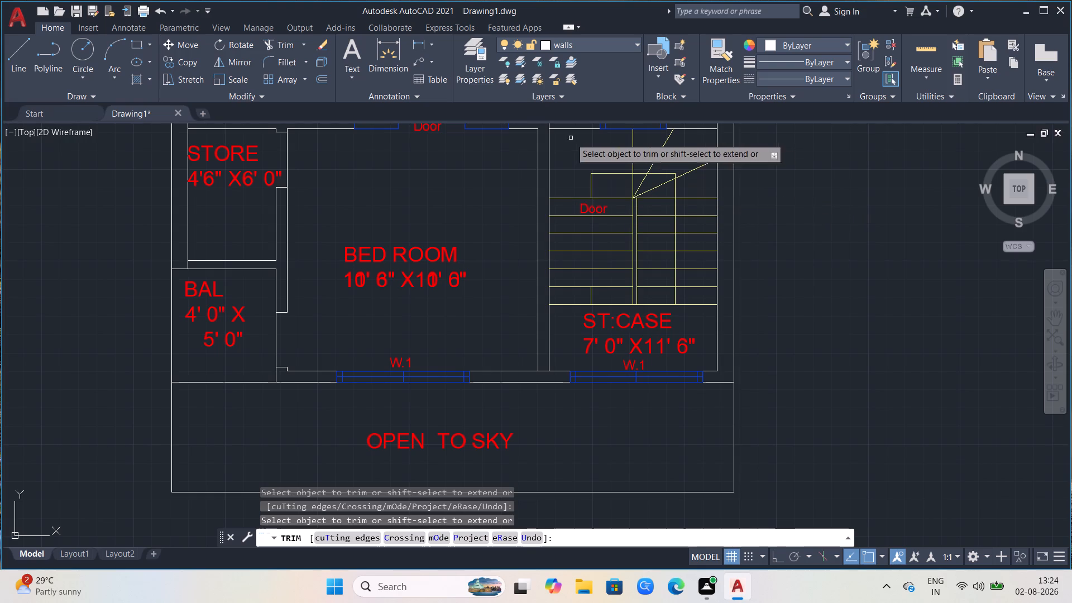
pyautogui.click(592, 184)
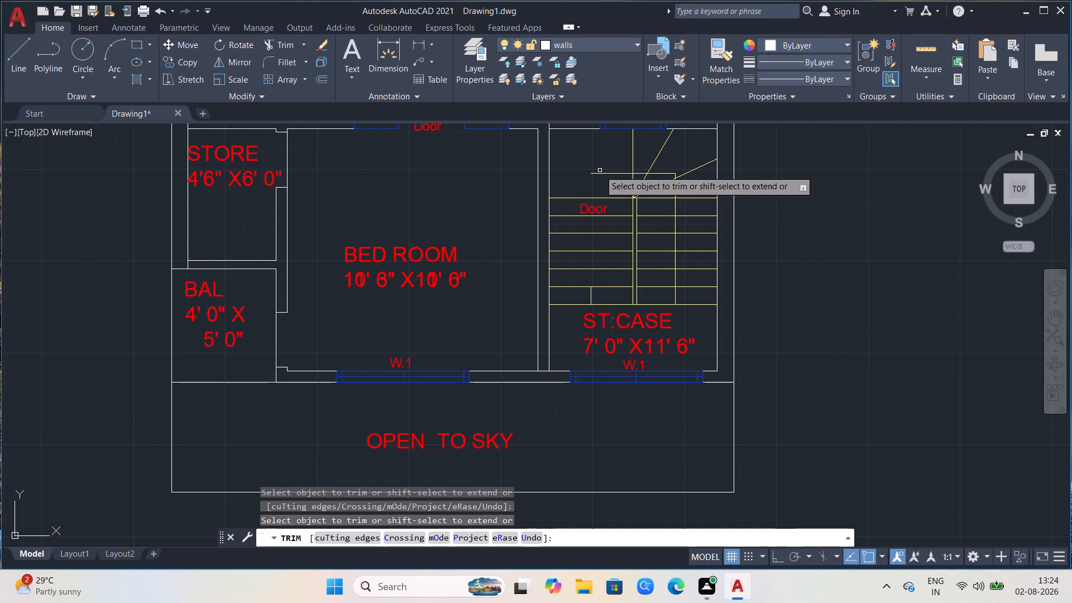
pyautogui.click(600, 174)
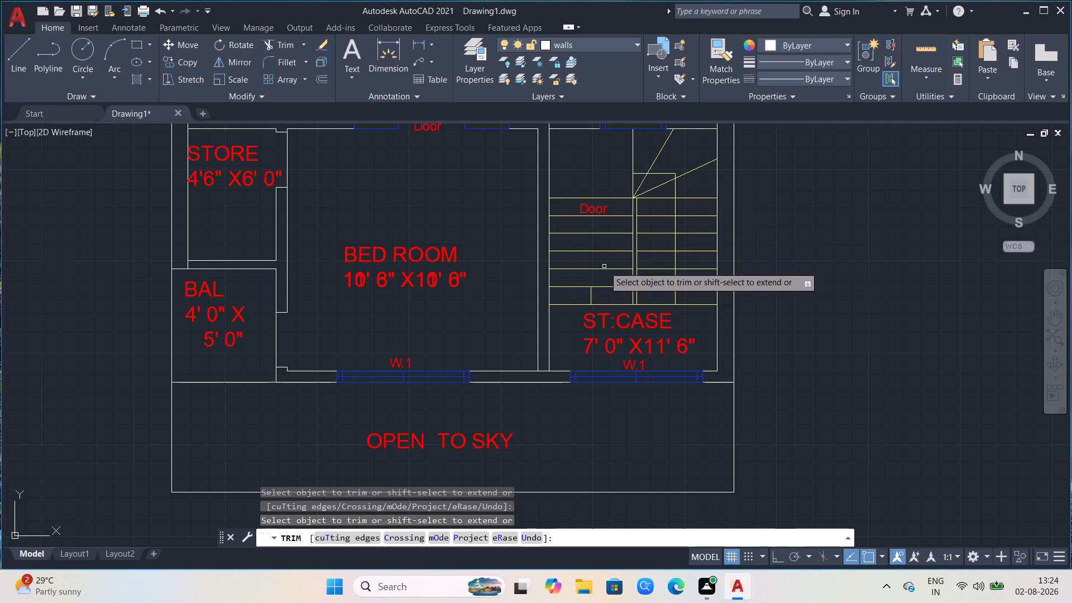
pyautogui.press('Escape')
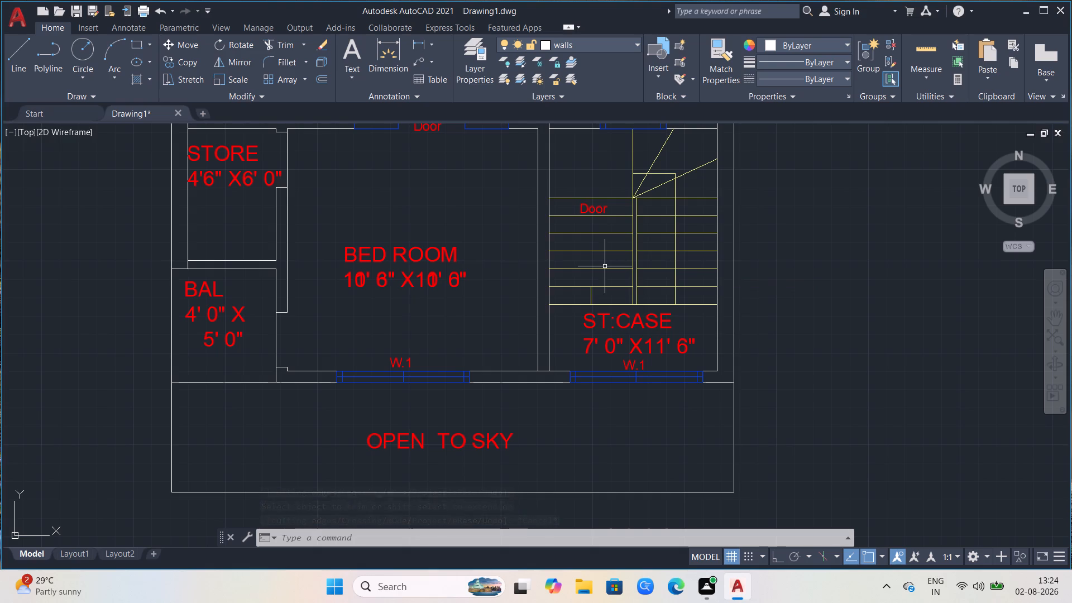
# Extend the remaining direction line stub in the left stair flight upward tread by tread to the tread just below the Door label.
pyautogui.scroll(-1, 652, 298)
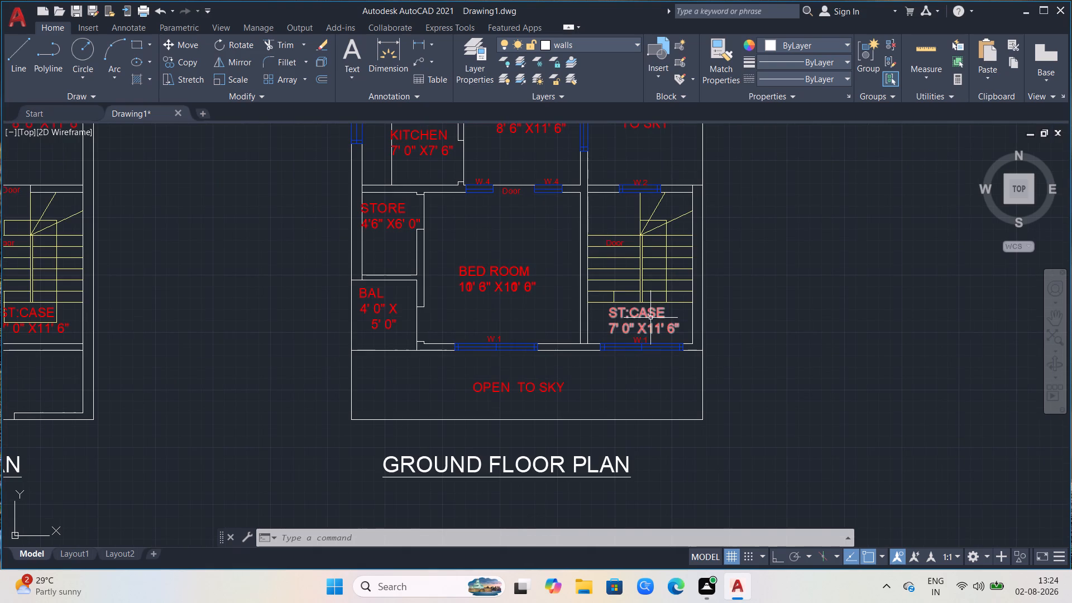
pyautogui.scroll(-1, 634, 307)
pyautogui.scroll(1, 765, 308)
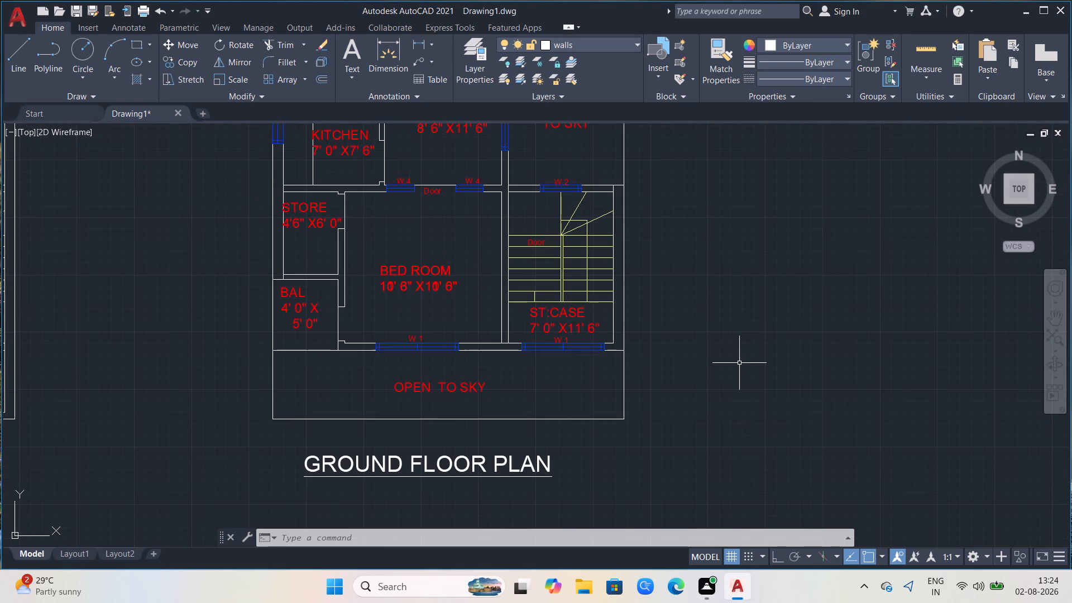
pyautogui.write('EX')
pyautogui.press('Return')
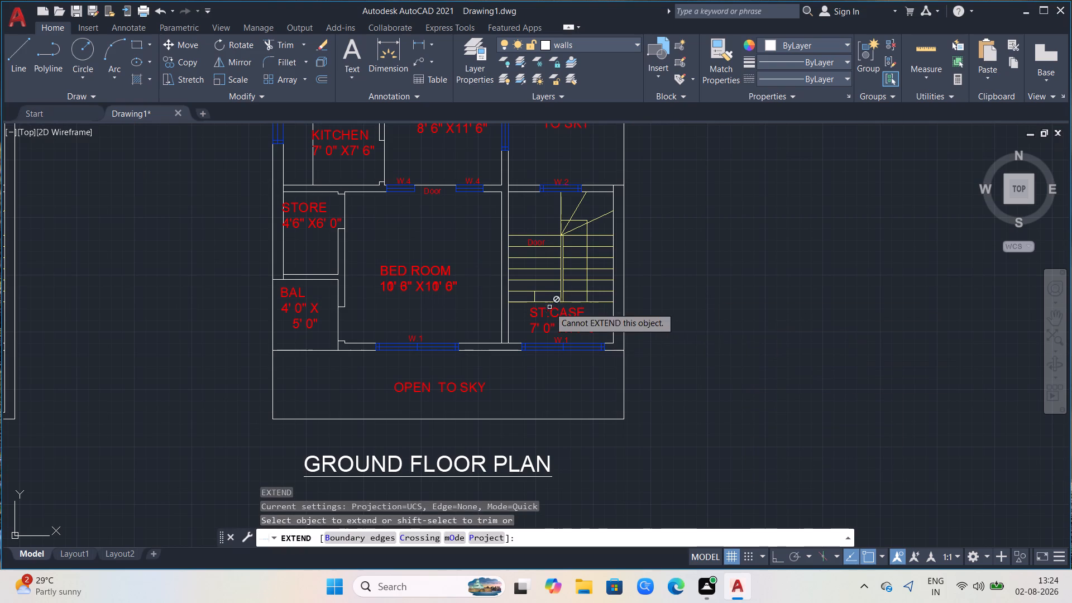
pyautogui.click(536, 296)
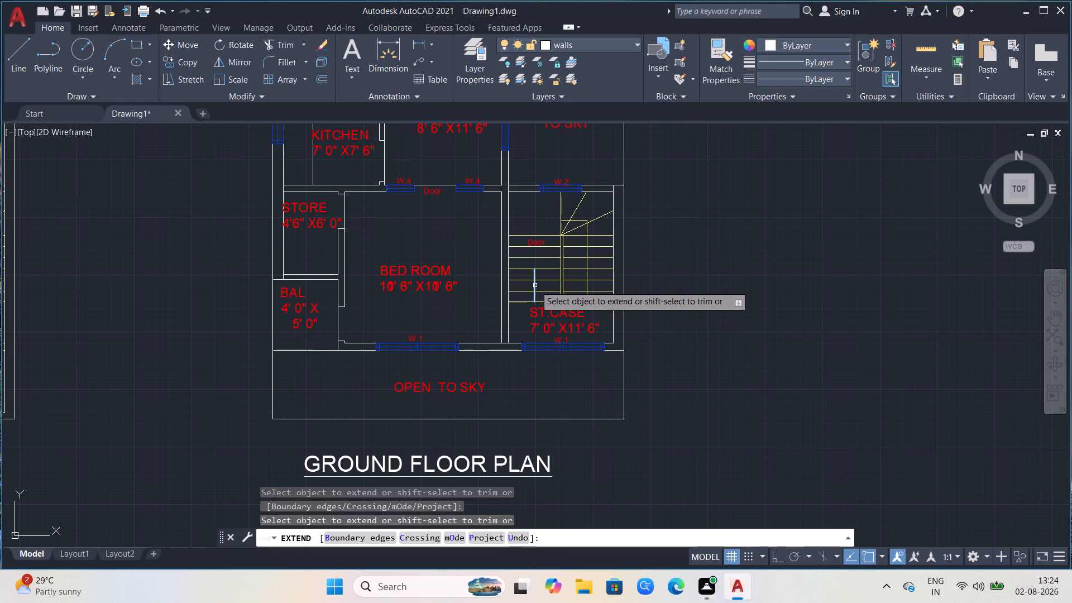
pyautogui.click(535, 285)
pyautogui.click(535, 280)
pyautogui.click(536, 269)
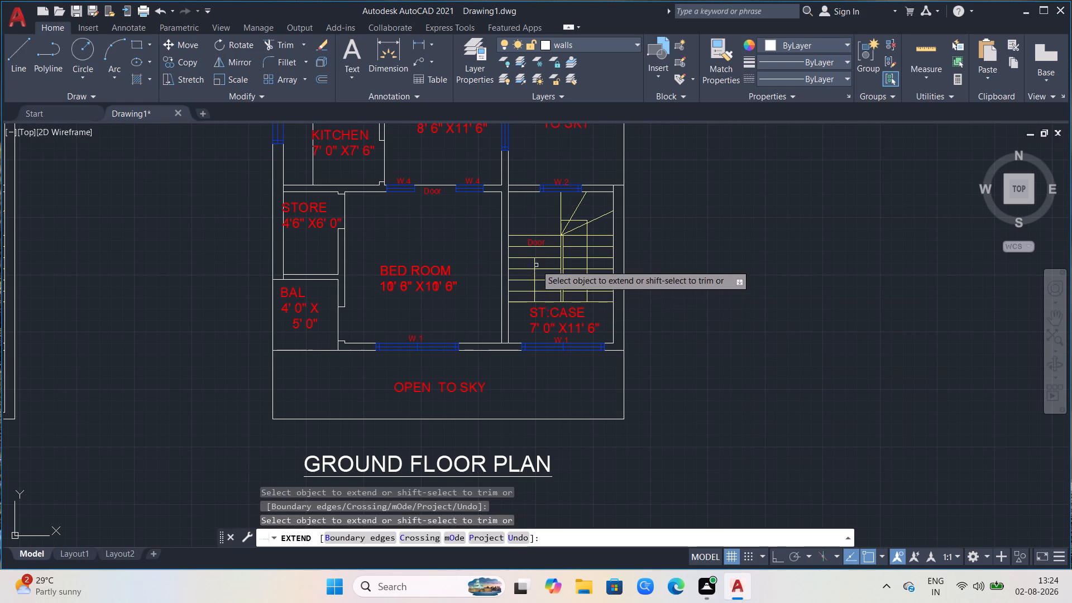
pyautogui.click(536, 259)
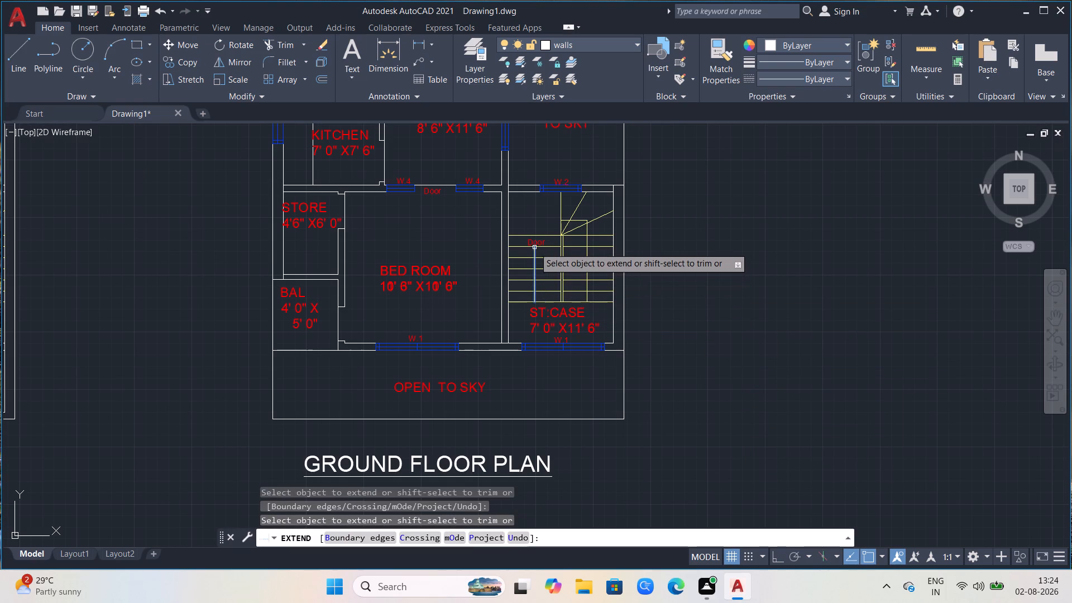
pyautogui.scroll(3, 528, 253)
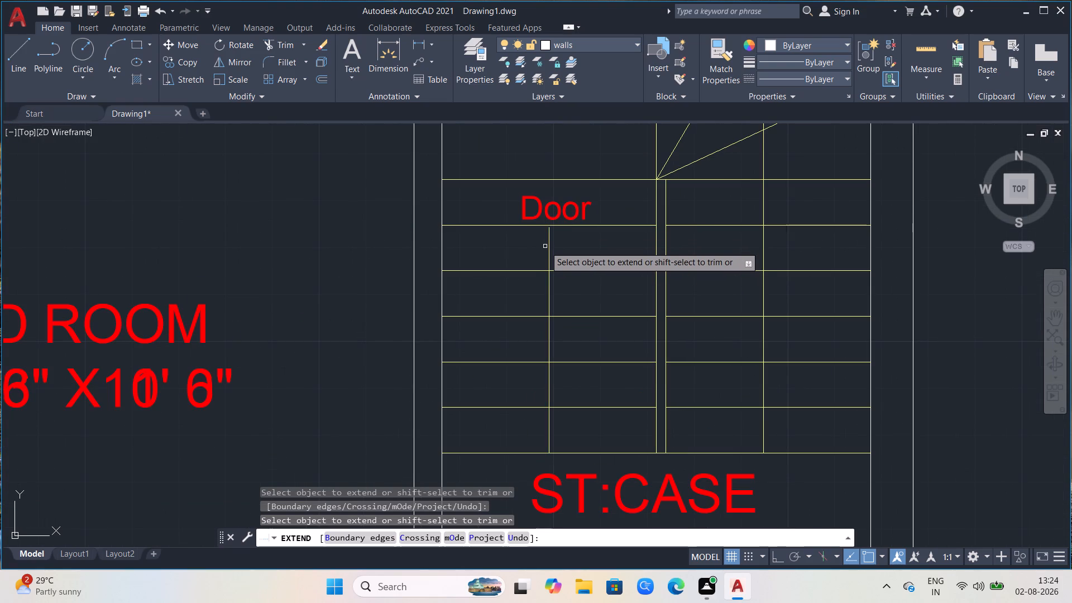
pyautogui.press('Escape')
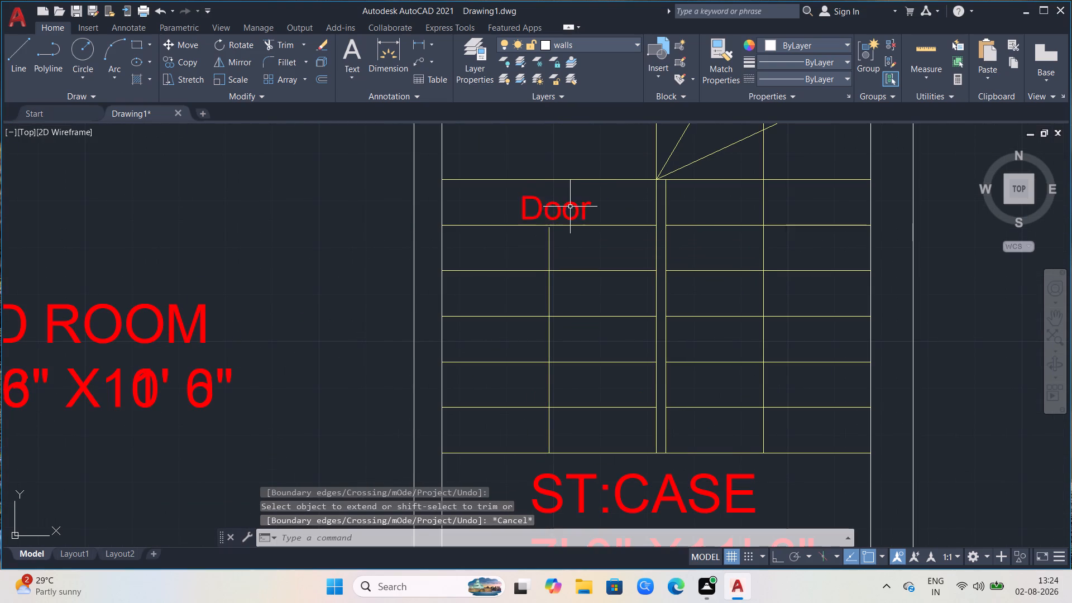
# Delete the Door label from the duplicated plan's staircase.
pyautogui.click(570, 207)
pyautogui.press('Delete')
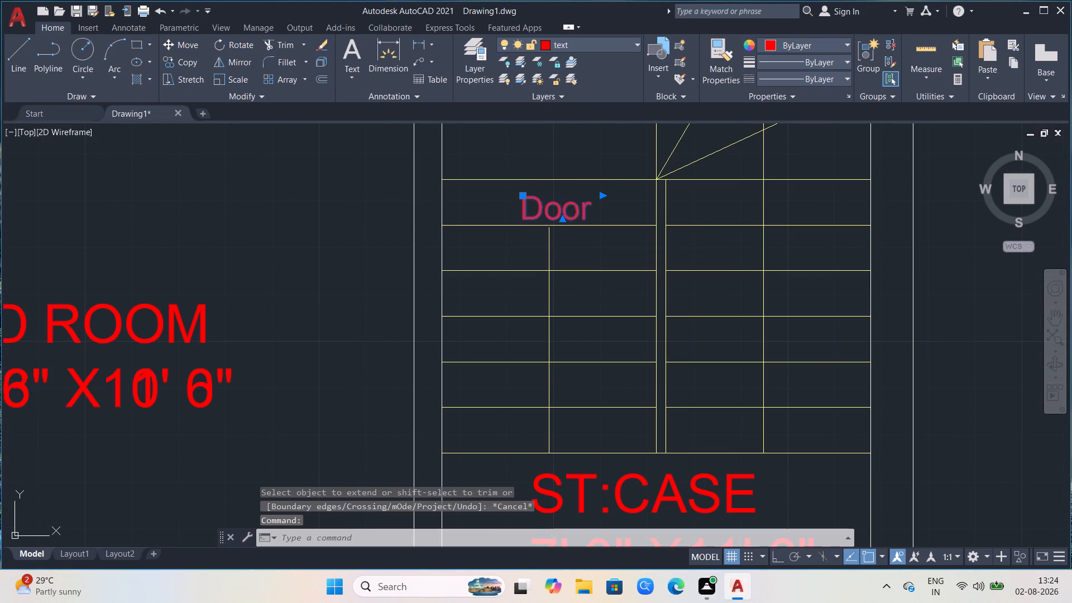
# Extend the left flight's direction line further up to the flight's top tread, level with the winder corner.
pyautogui.scroll(-2, 582, 235)
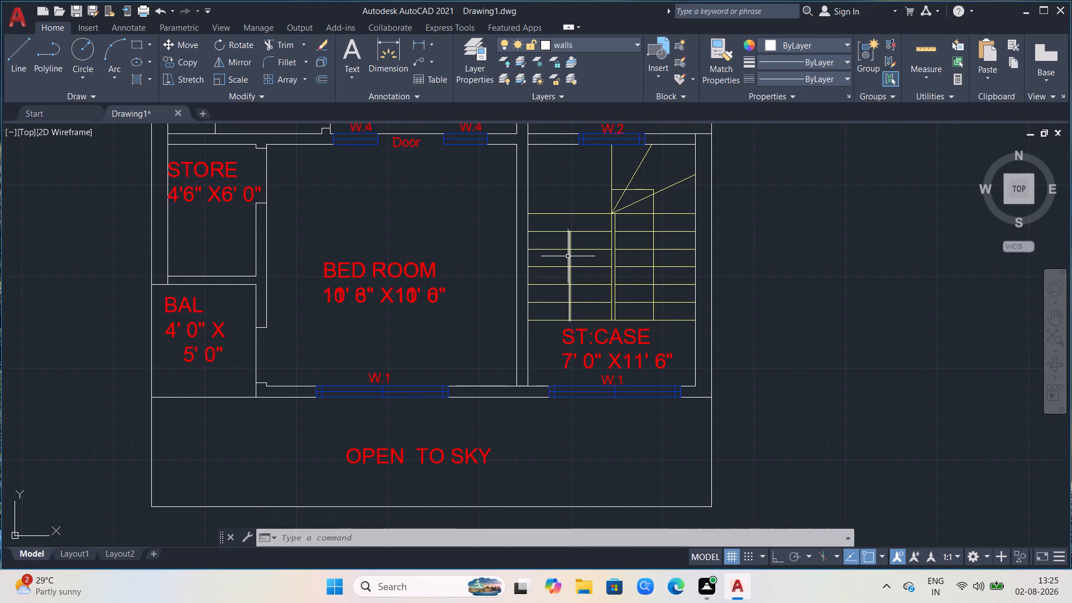
pyautogui.press('e')
pyautogui.press('x')
pyautogui.press('Return')
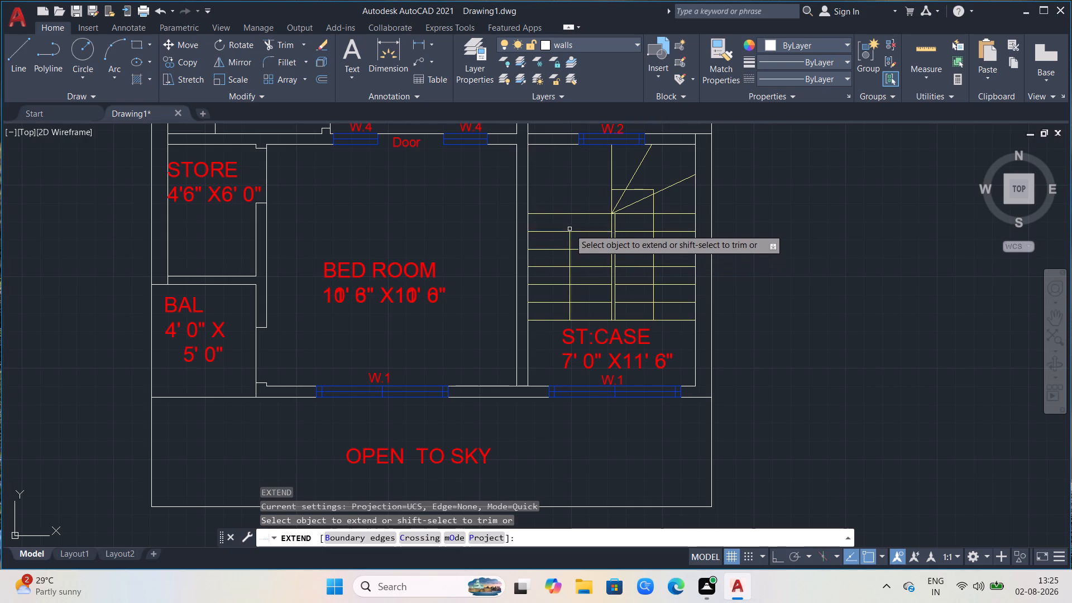
pyautogui.scroll(3, 576, 257)
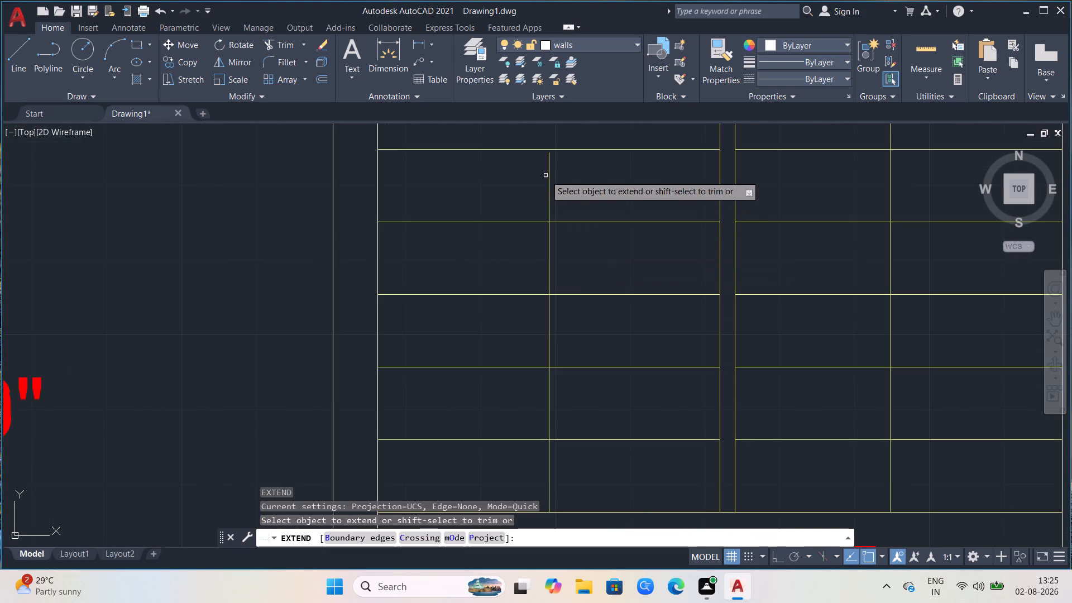
pyautogui.click(547, 173)
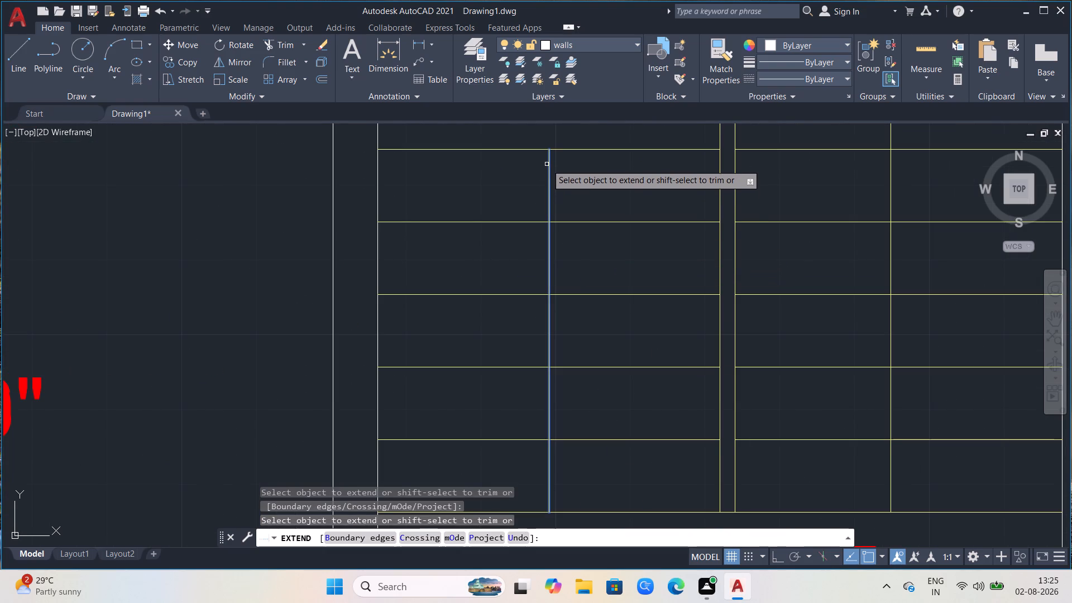
pyautogui.scroll(-2, 547, 164)
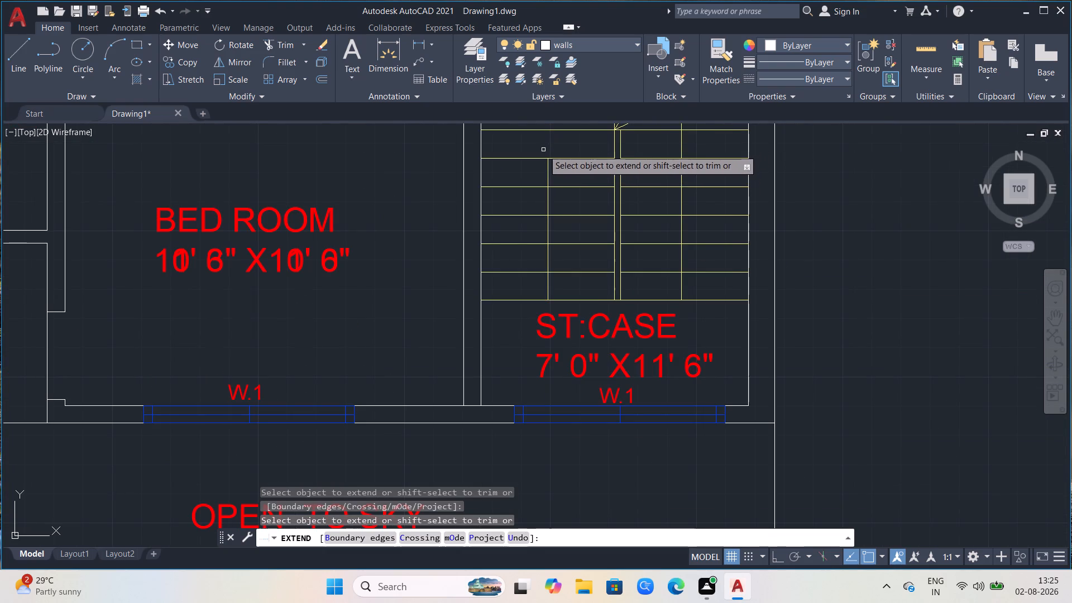
pyautogui.click(548, 162)
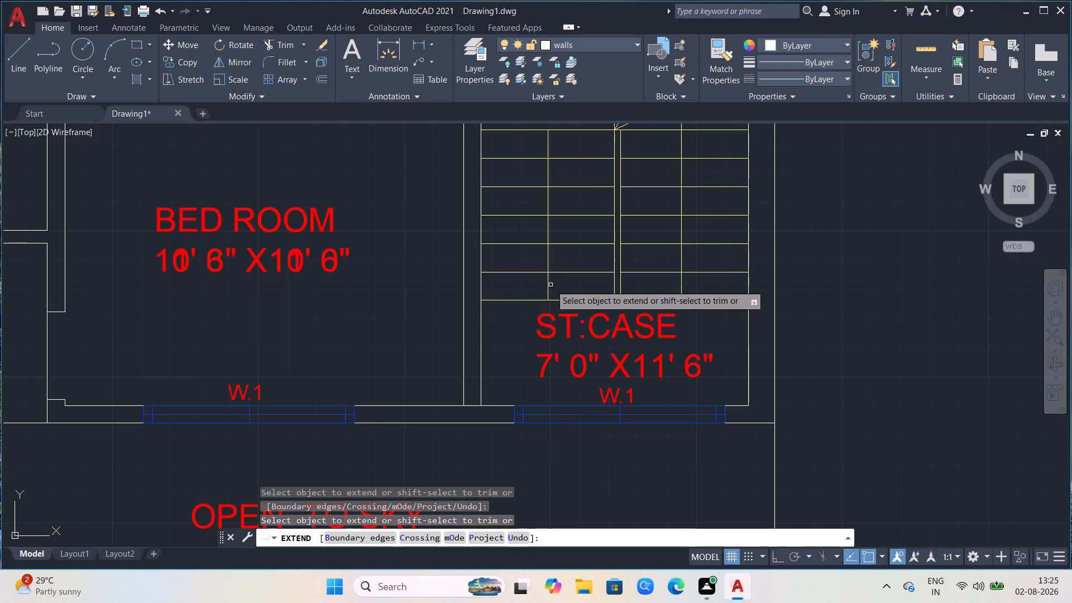
# Trim the bottom segment of the left flight's direction line, between the two lowest treads of the duplicated plan's staircase.
pyautogui.keyDown('ctrl'); pyautogui.keyDown('shift'); pyautogui.click(551, 285); pyautogui.keyUp('shift'); pyautogui.keyUp('ctrl')
pyautogui.keyDown('ctrl'); pyautogui.keyDown('shift'); pyautogui.click(543, 286); pyautogui.keyUp('shift'); pyautogui.keyUp('ctrl')
# Examine the duplicated plan against the original, checking the staircase, the rooms and the plan titles.
pyautogui.scroll(-2, 731, 296)
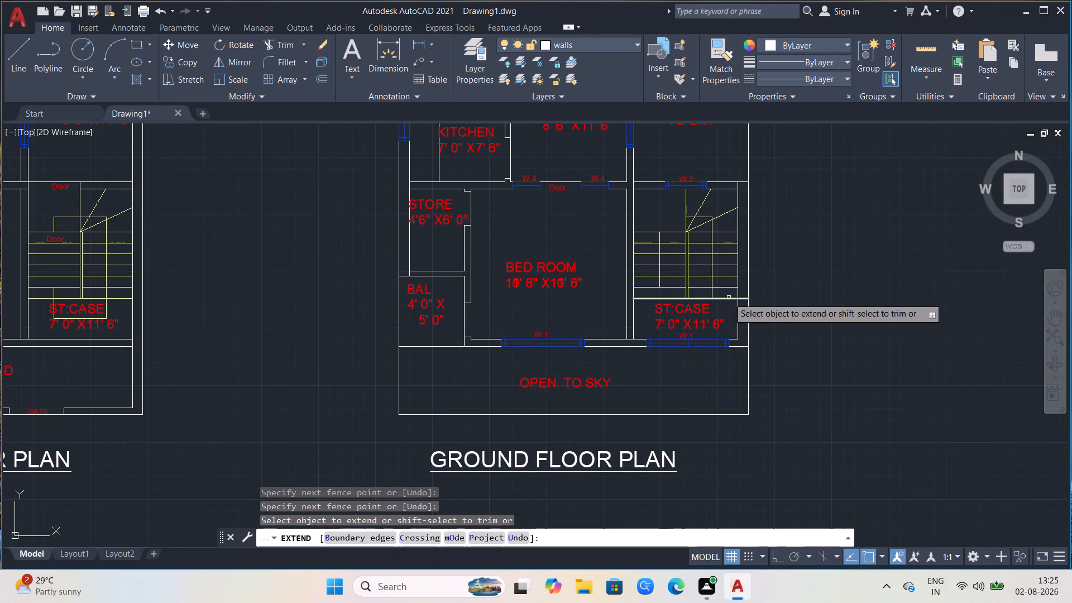
pyautogui.scroll(-1, 734, 289)
pyautogui.scroll(1, 754, 257)
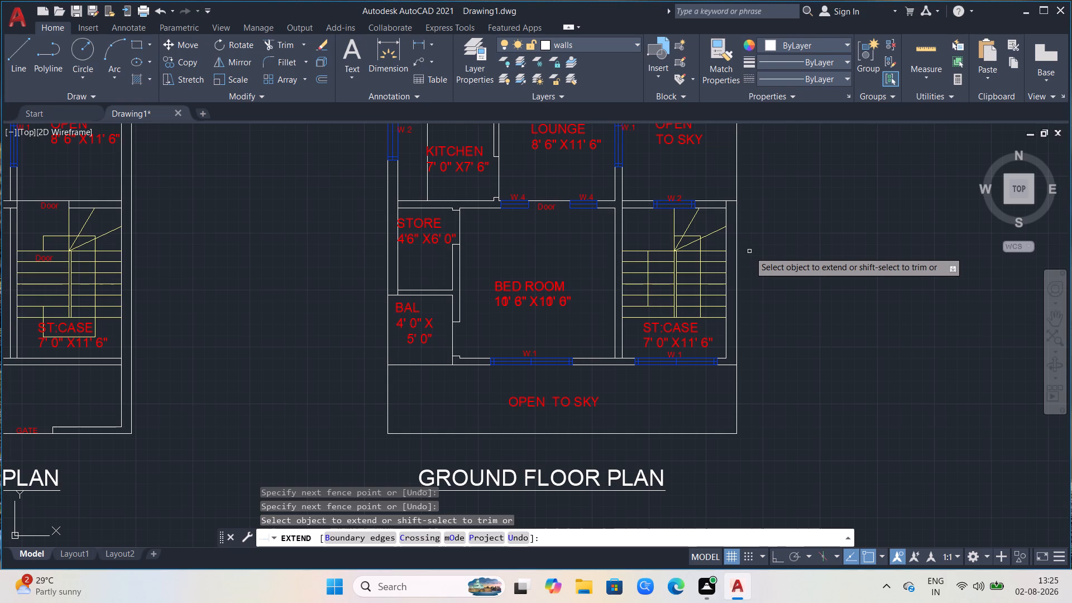
pyautogui.scroll(2, 702, 214)
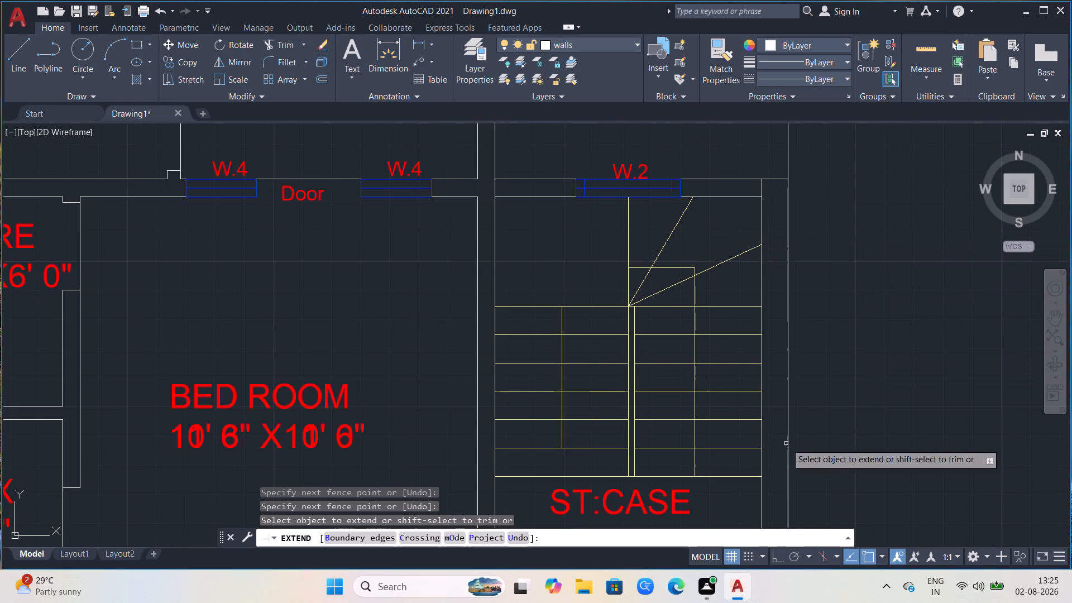
pyautogui.scroll(-1, 768, 511)
pyautogui.scroll(-4, 686, 227)
pyautogui.scroll(2, 681, 127)
pyautogui.scroll(-1, 682, 173)
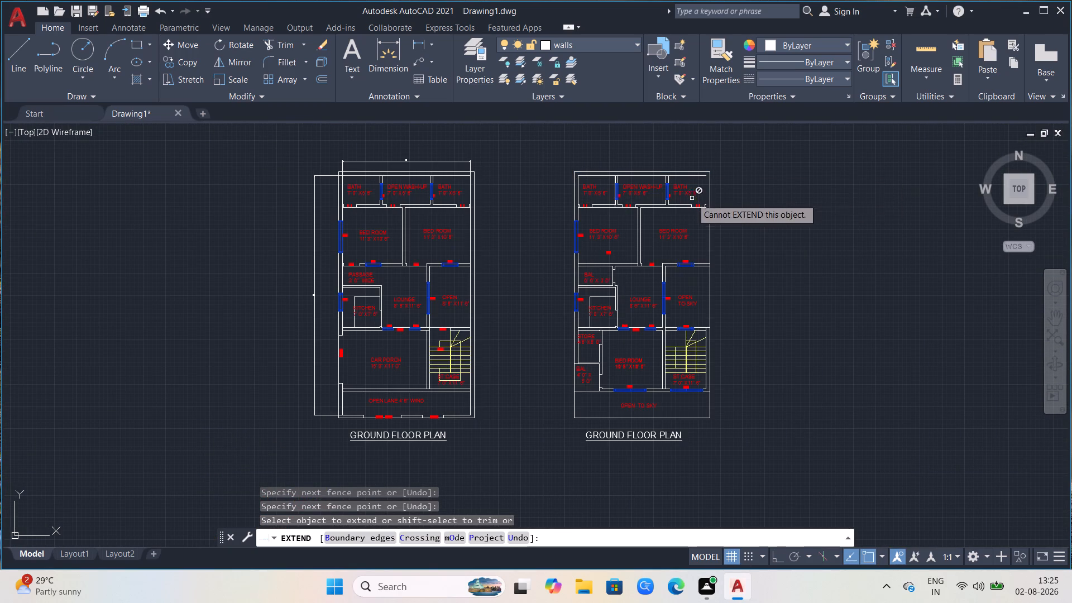
pyautogui.scroll(1, 346, 300)
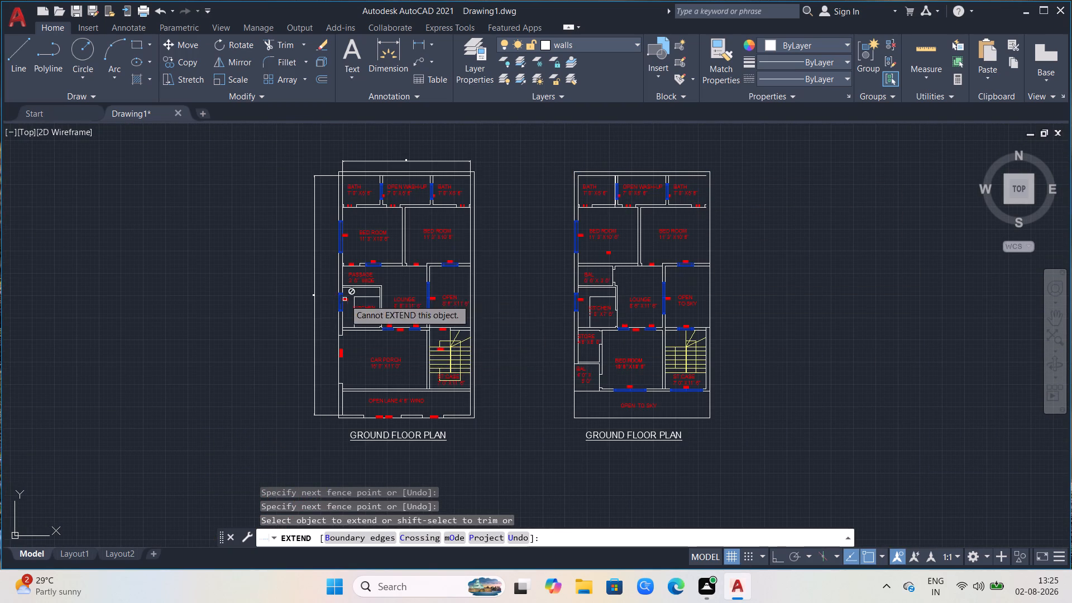
pyautogui.scroll(1, 345, 300)
pyautogui.scroll(-3, 360, 315)
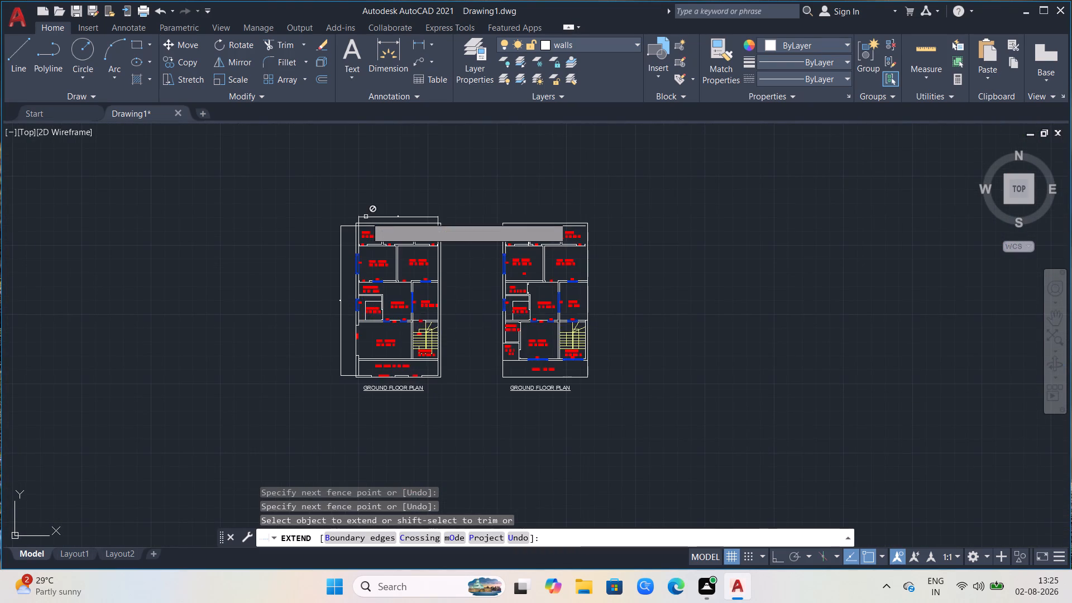
pyautogui.scroll(5, 366, 217)
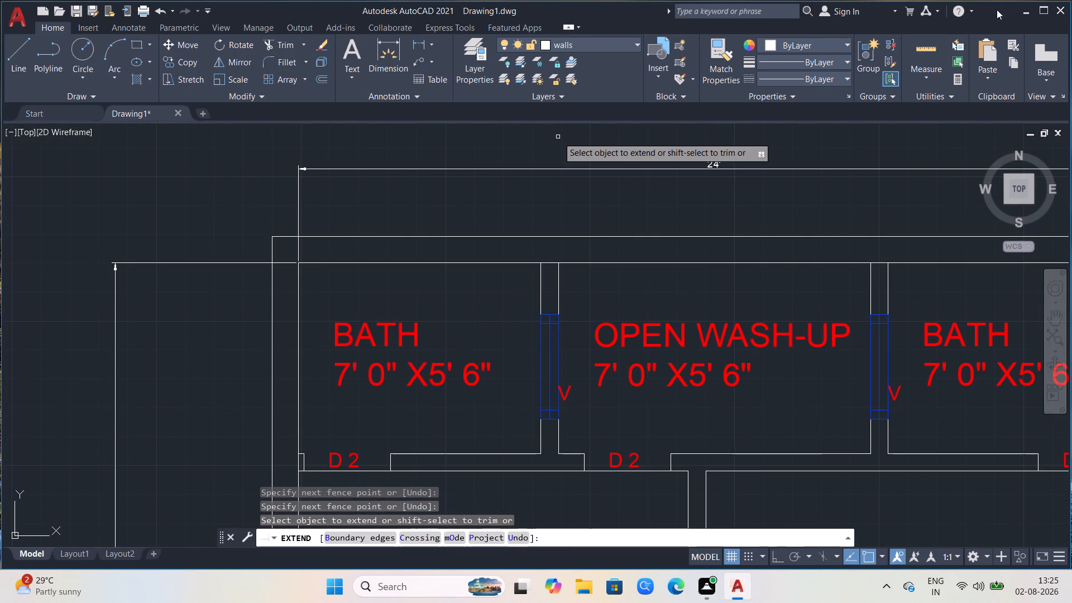
pyautogui.scroll(-1, 951, 84)
pyautogui.scroll(-2, 540, 219)
pyautogui.scroll(-2, 466, 231)
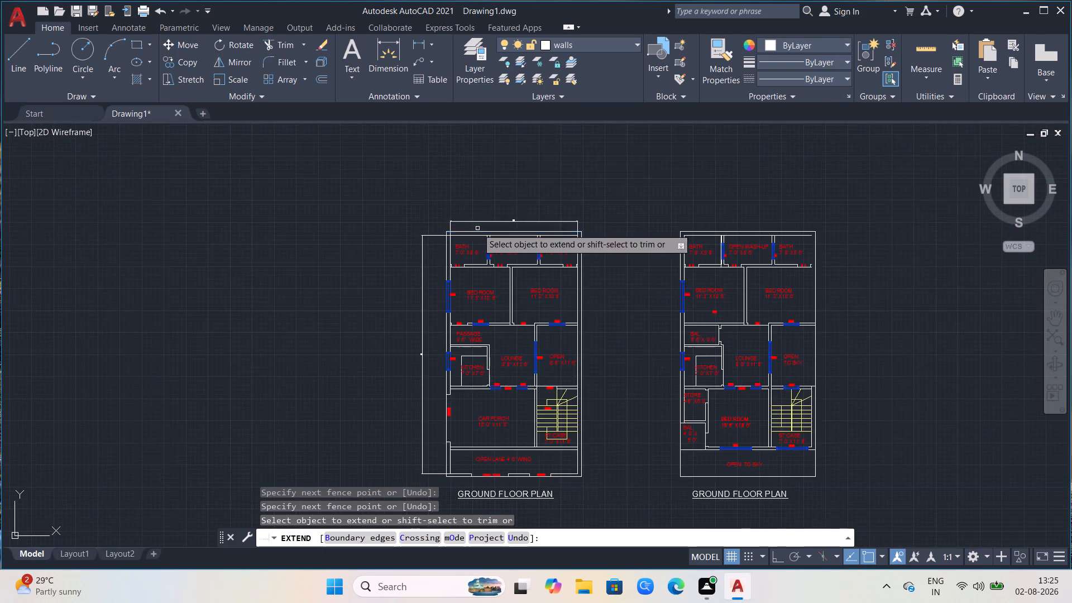
pyautogui.scroll(-1, 479, 229)
pyautogui.scroll(2, 715, 243)
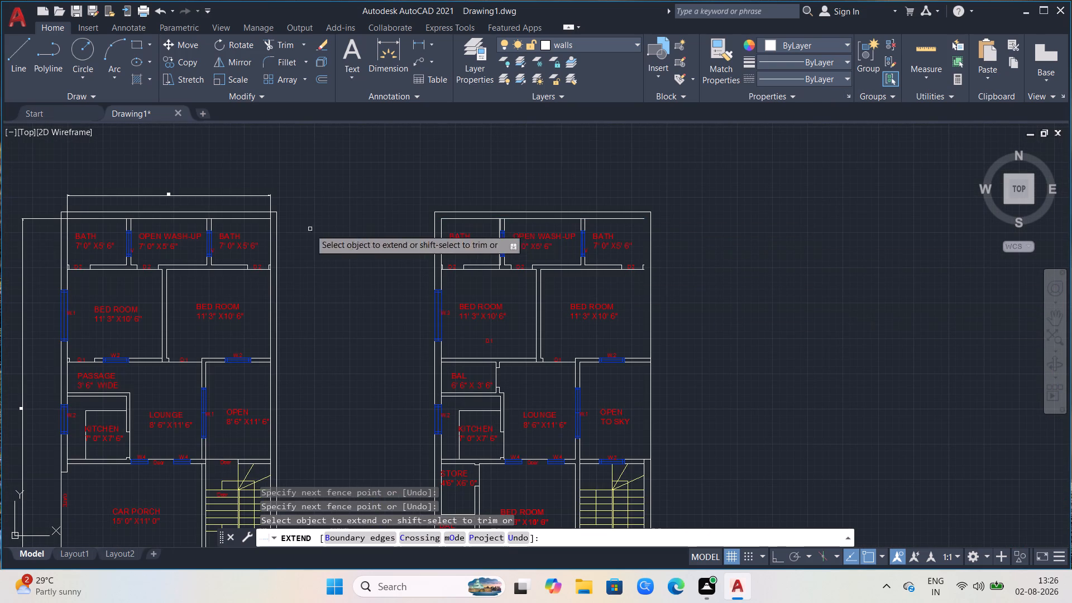
pyautogui.scroll(-2, 645, 279)
pyautogui.scroll(2, 609, 435)
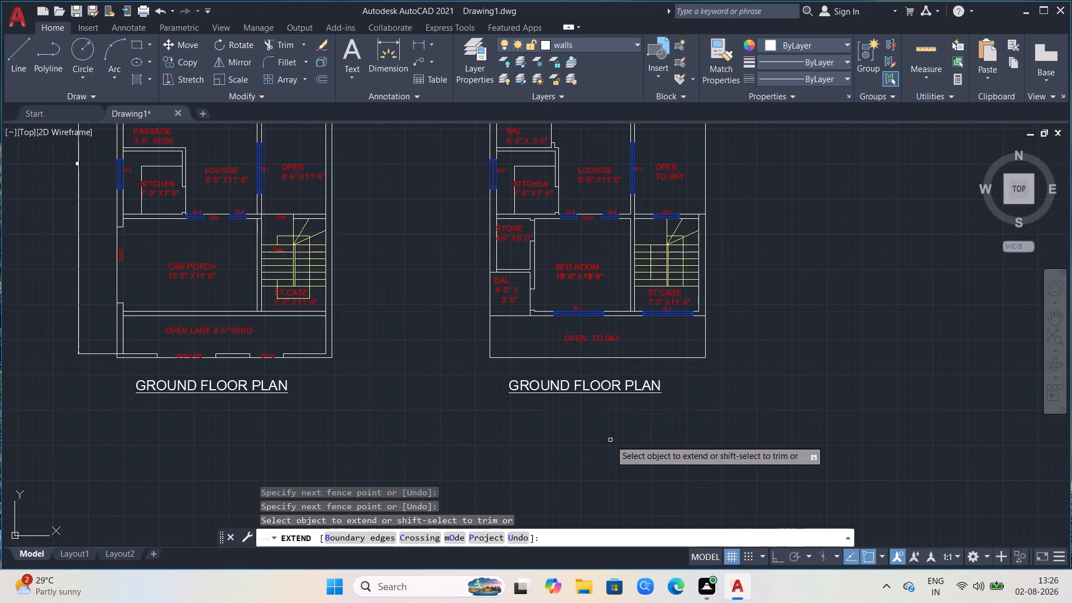
# Change the title text beneath the duplicated plan to read FLRST FLOOR PLAN.
pyautogui.click(562, 386)
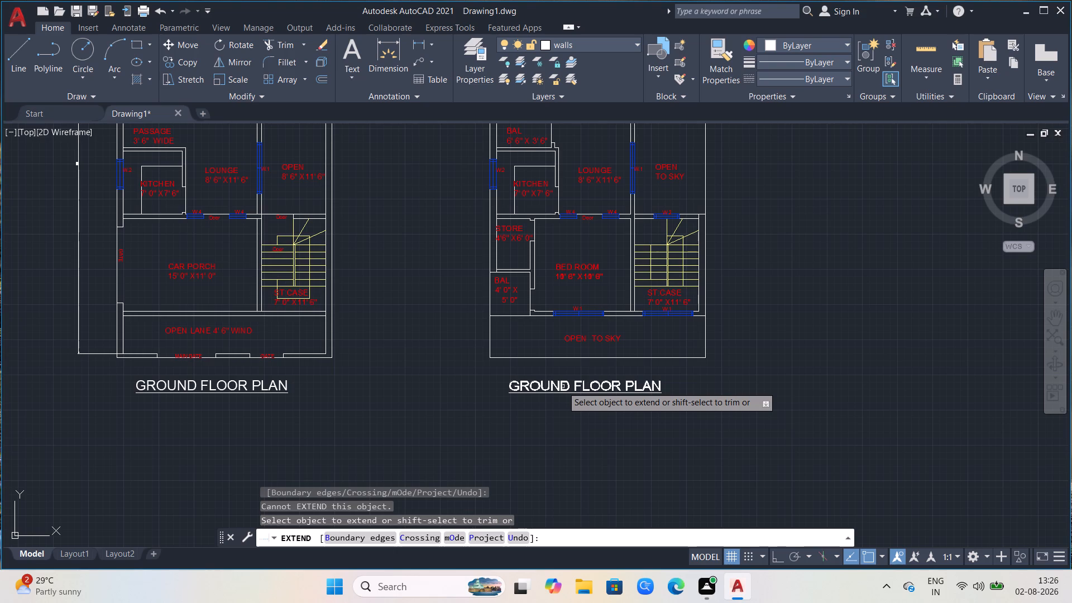
pyautogui.press('Escape')
pyautogui.click(562, 386)
pyautogui.press('m')
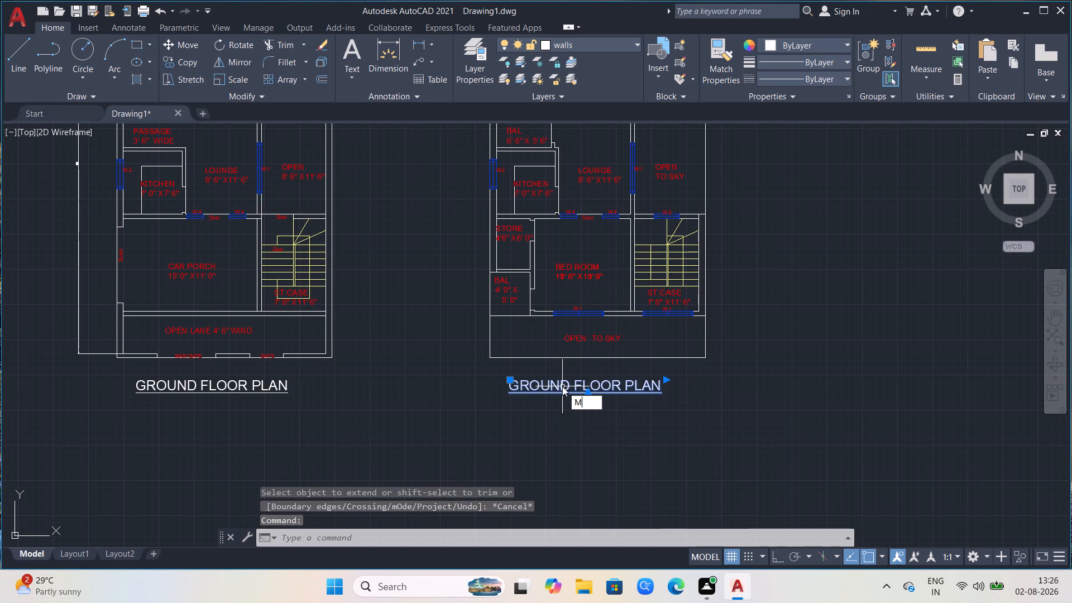
pyautogui.press('t')
pyautogui.click(601, 426)
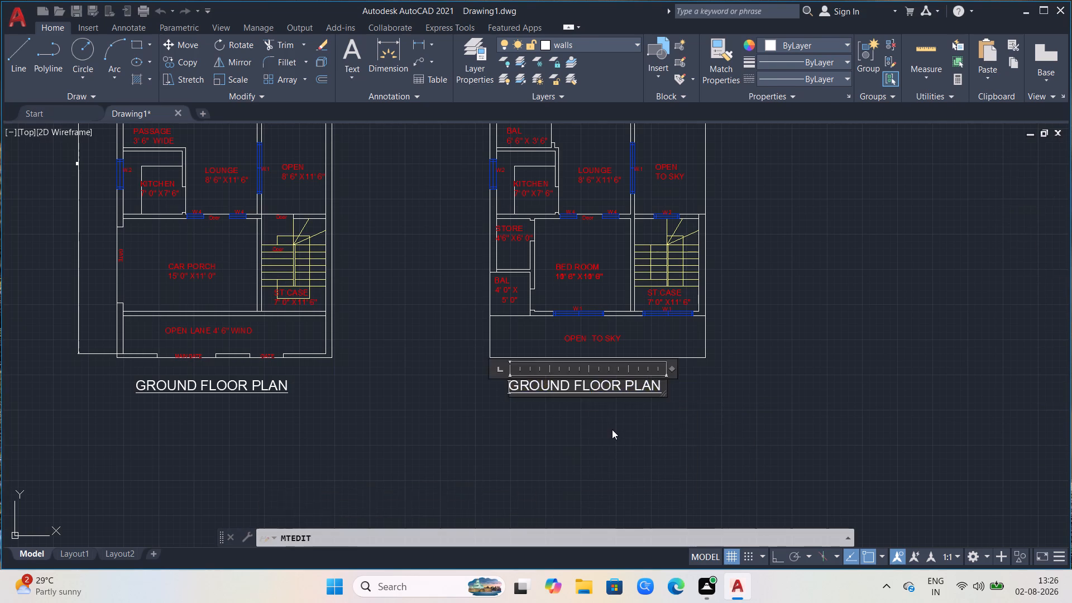
pyautogui.scroll(-2, 612, 429)
pyautogui.scroll(2, 626, 305)
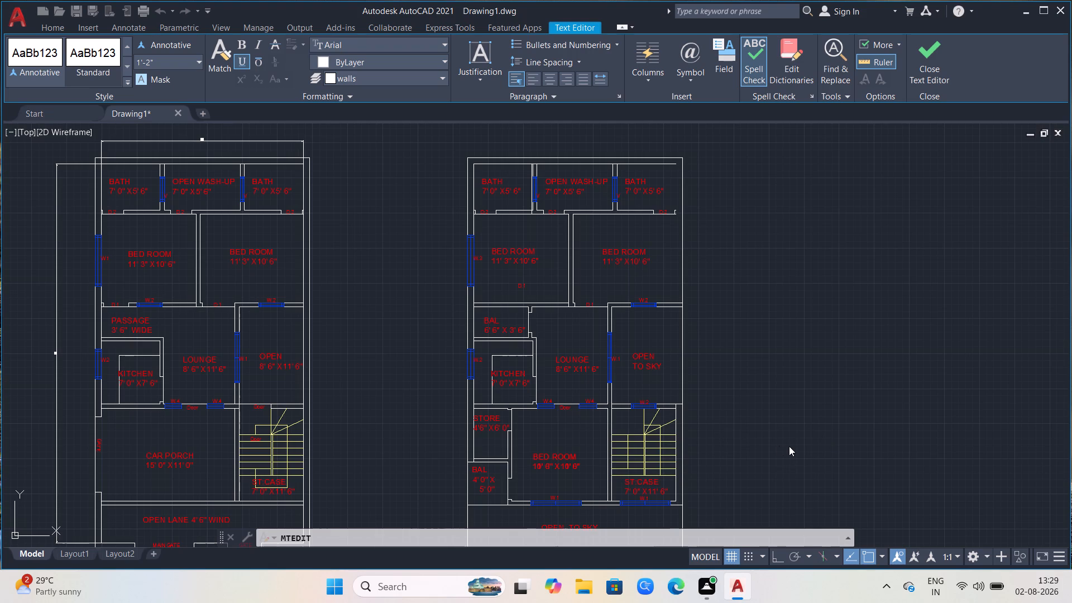
pyautogui.scroll(-1, 509, 476)
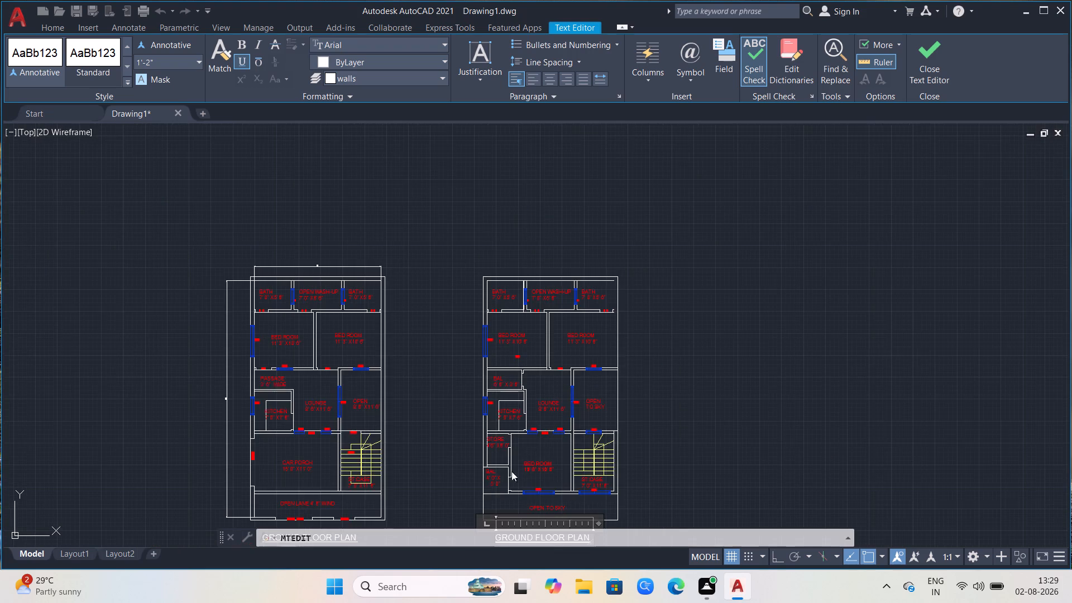
pyautogui.scroll(-1, 558, 391)
pyautogui.scroll(2, 518, 456)
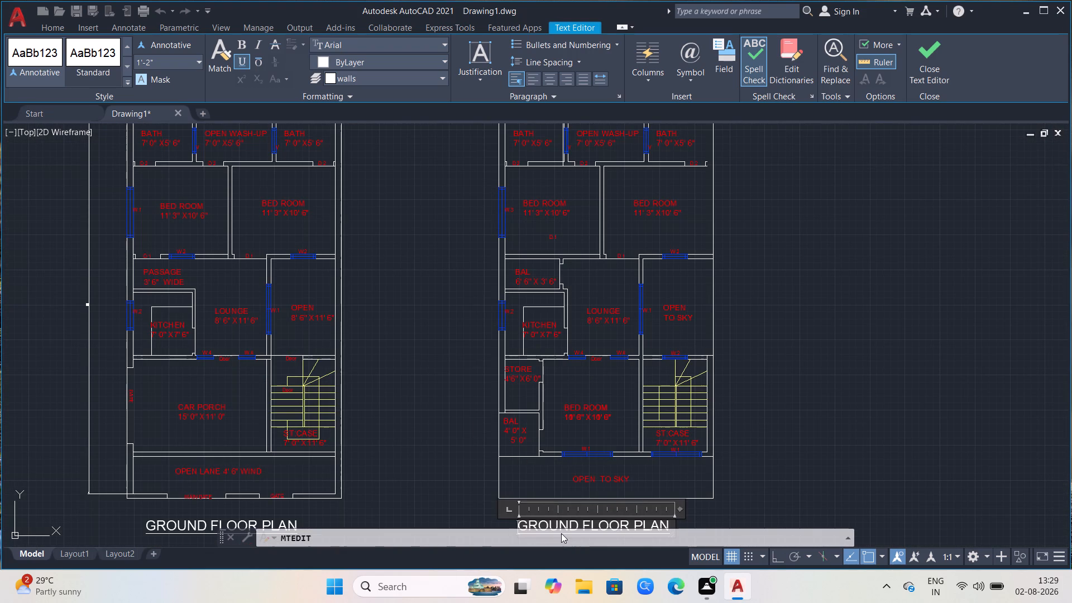
pyautogui.click(582, 522)
pyautogui.scroll(-1, 774, 418)
pyautogui.scroll(2, 641, 511)
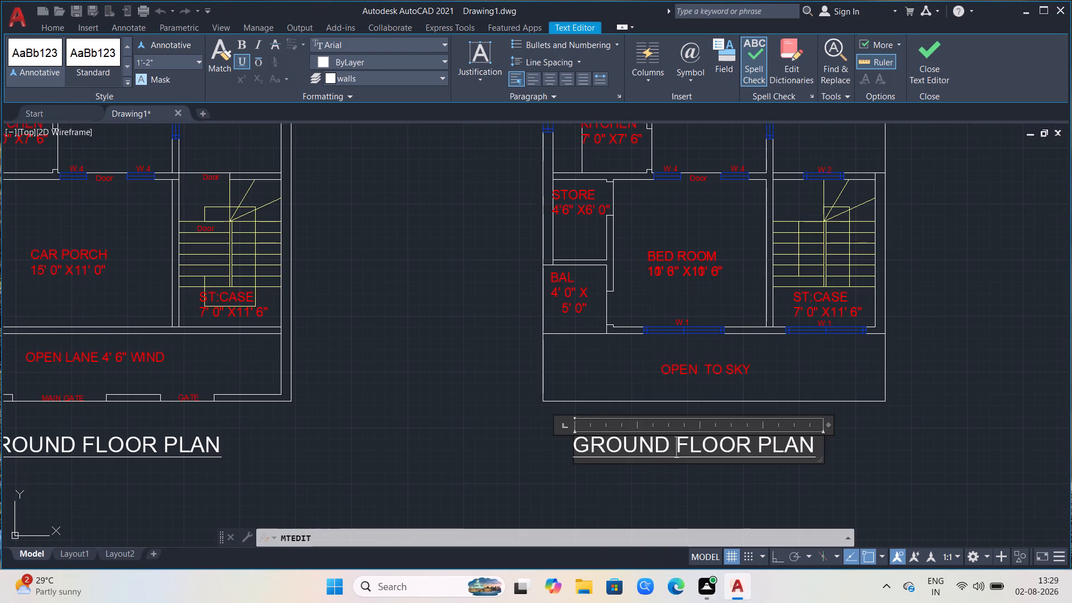
pyautogui.click(669, 448)
pyautogui.press('BackSpace')
pyautogui.press('BackSpace')
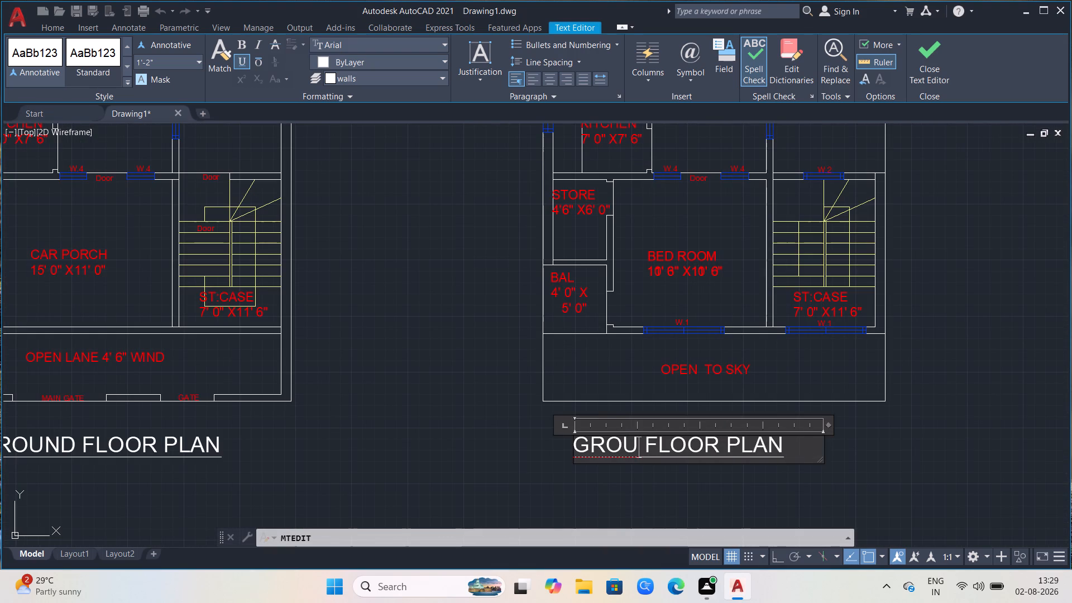
pyautogui.press('BackSpace')
pyautogui.press('BackSpace')
pyautogui.press('BackSpace')
pyautogui.press('BackSpace')
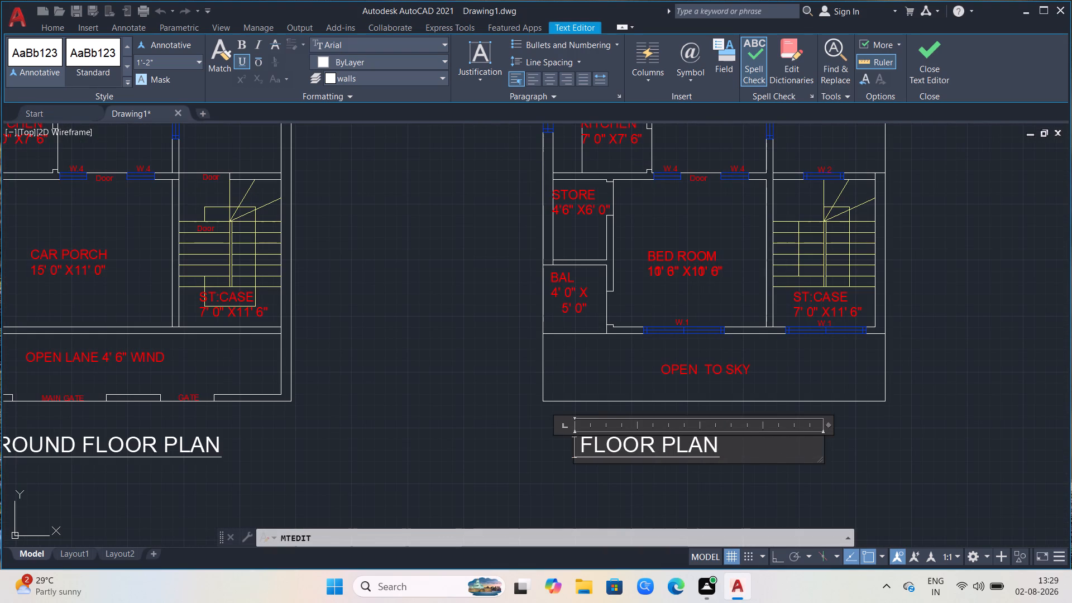
pyautogui.press('f')
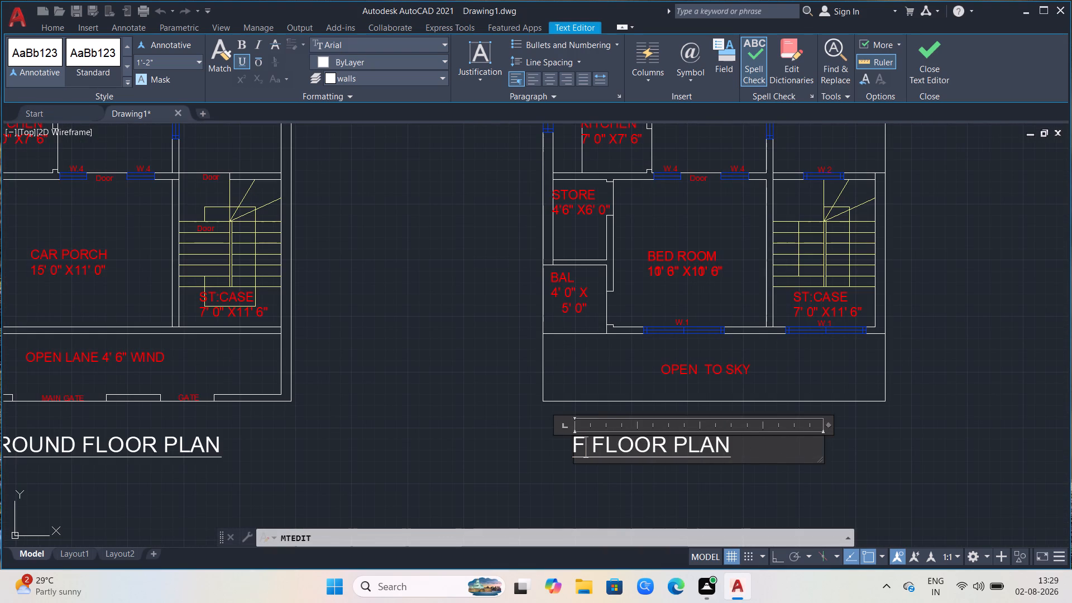
pyautogui.press('l')
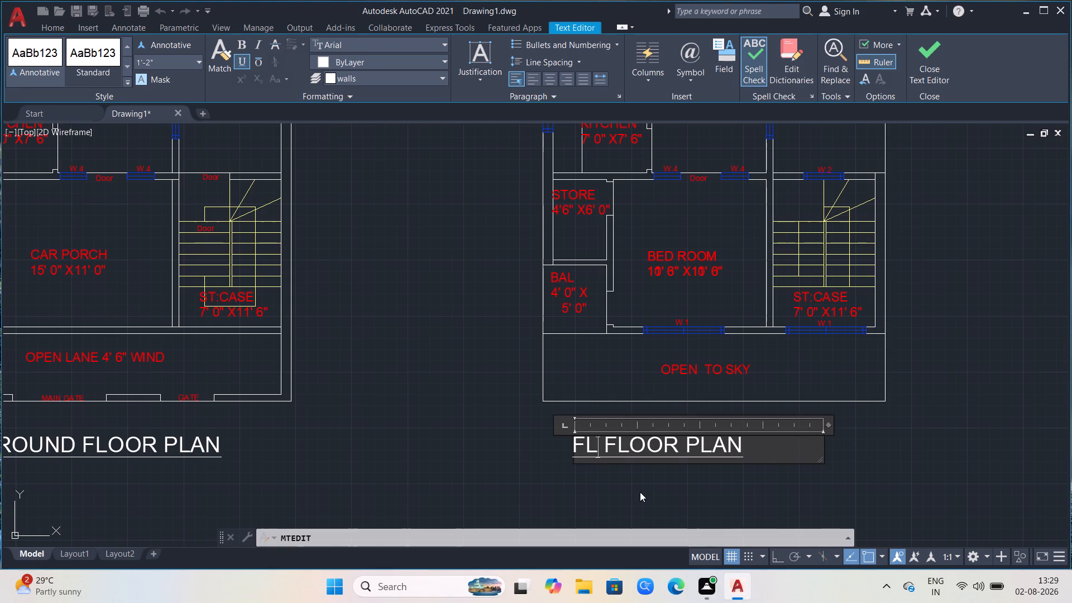
pyautogui.write('RST')
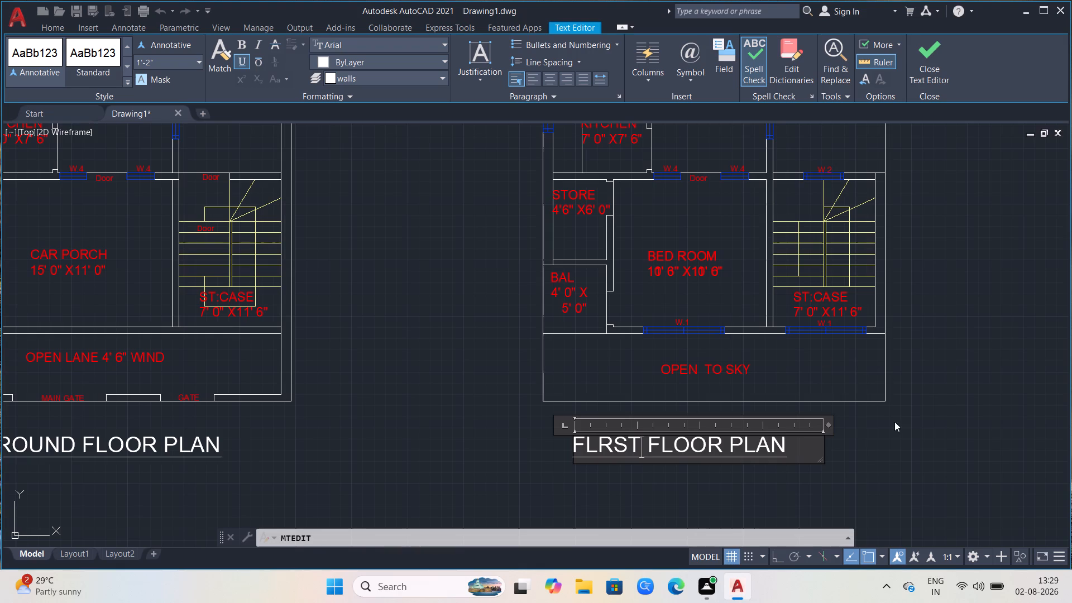
pyautogui.click(899, 423)
# Move the duplicated plan's title slightly right and down so it sits more centrally beneath the plan.
pyautogui.click(572, 454)
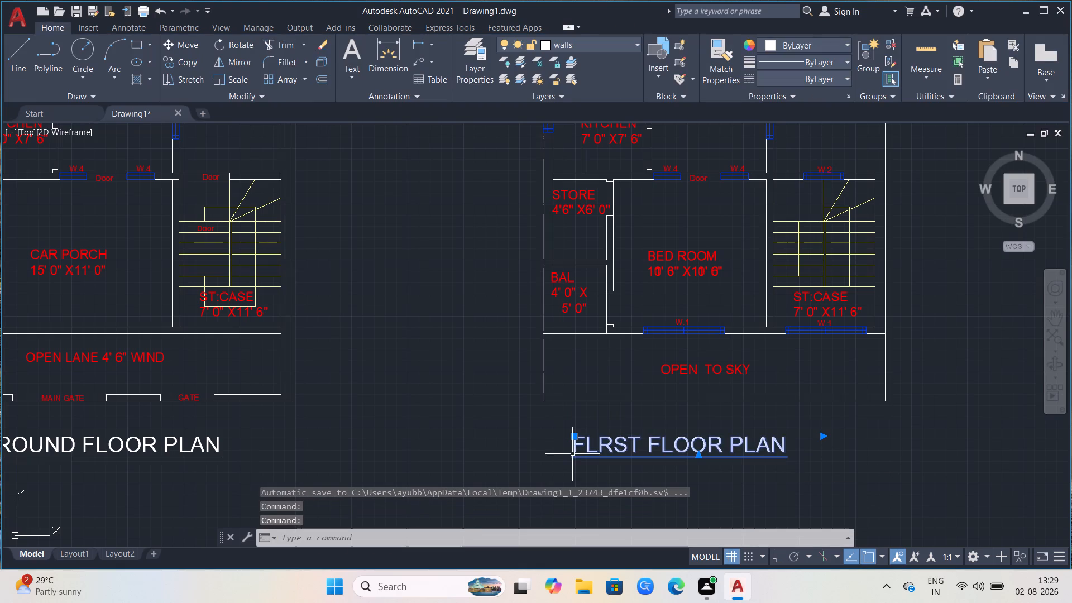
pyautogui.press('Escape')
pyautogui.scroll(-1, 476, 451)
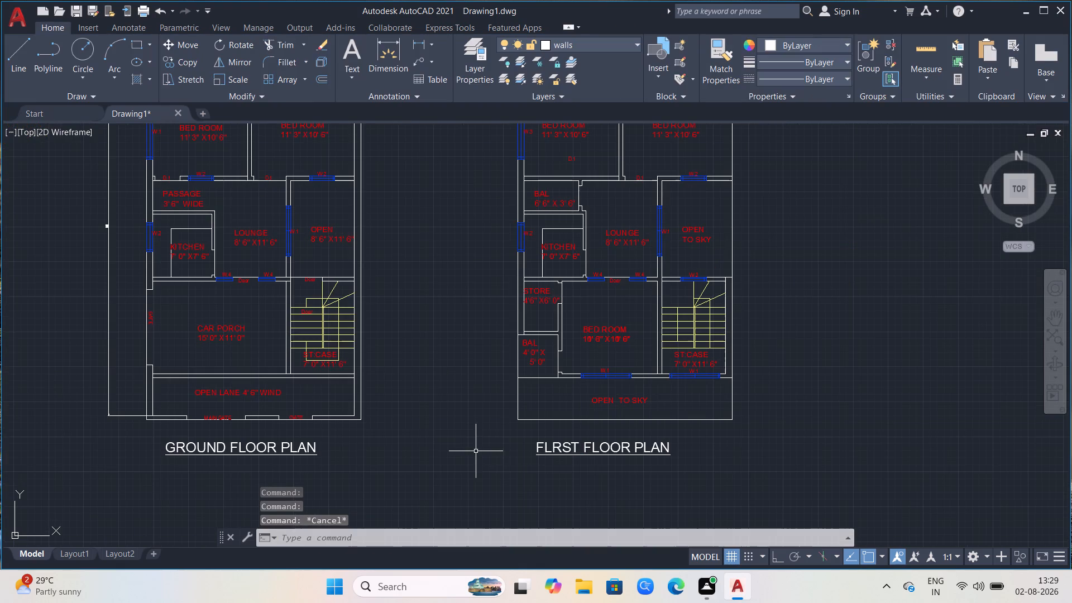
pyautogui.click(561, 454)
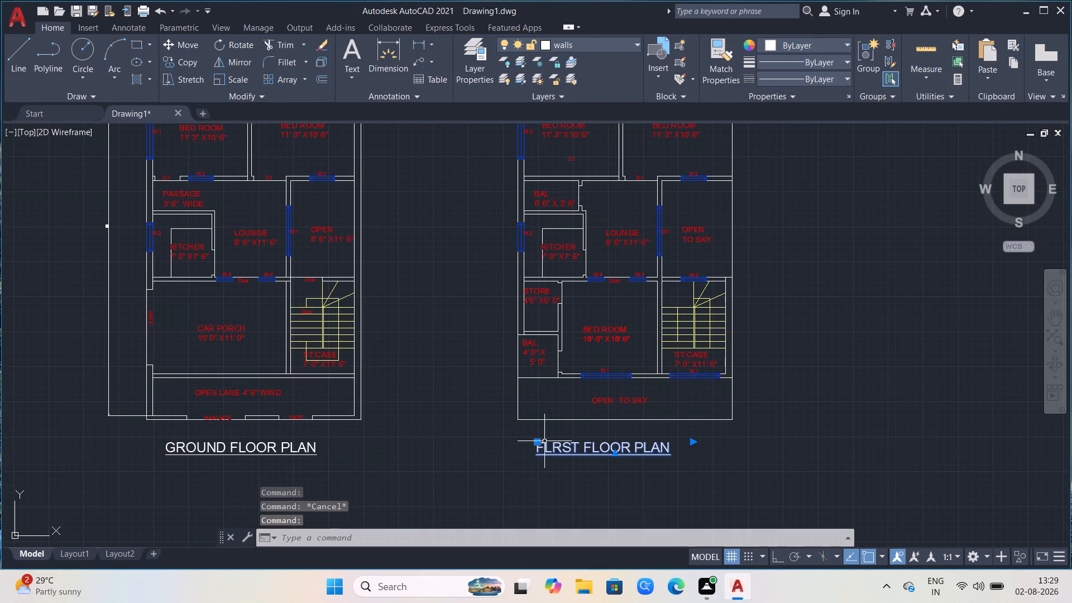
pyautogui.click(535, 445)
pyautogui.click(549, 446)
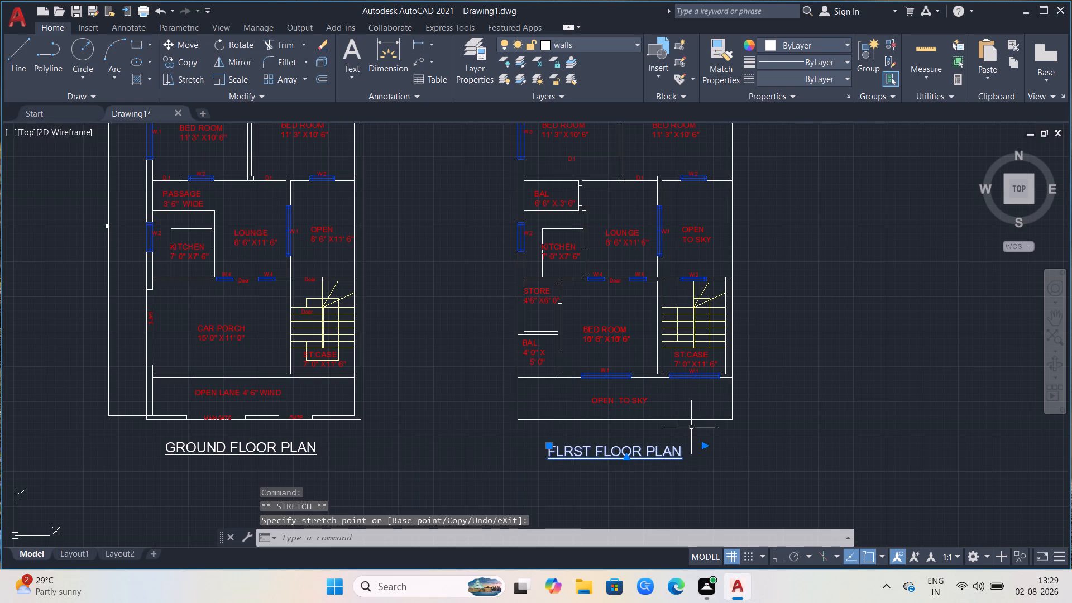
pyautogui.press('Escape')
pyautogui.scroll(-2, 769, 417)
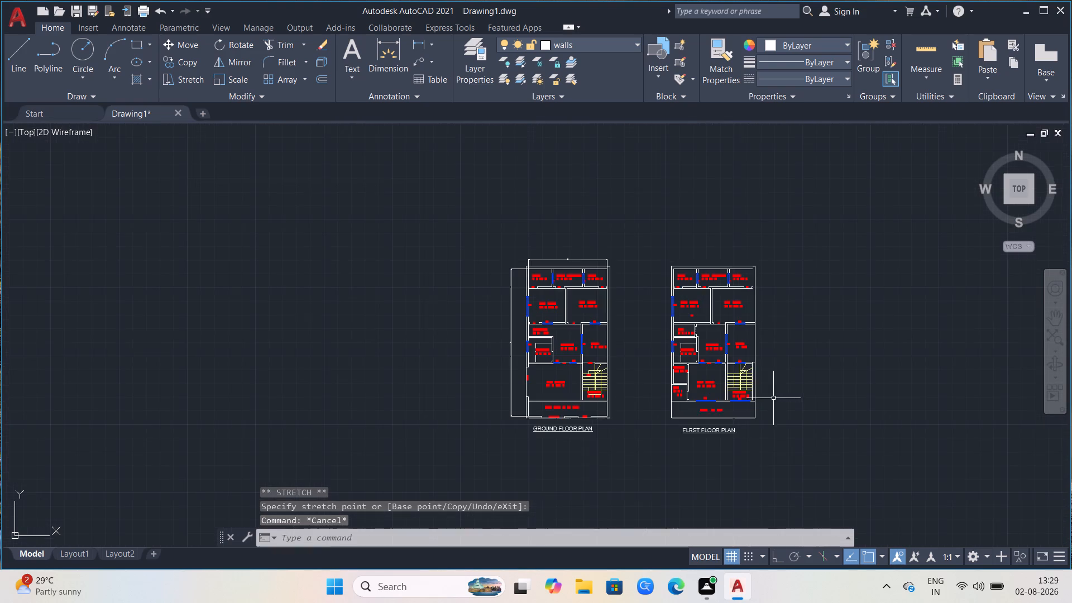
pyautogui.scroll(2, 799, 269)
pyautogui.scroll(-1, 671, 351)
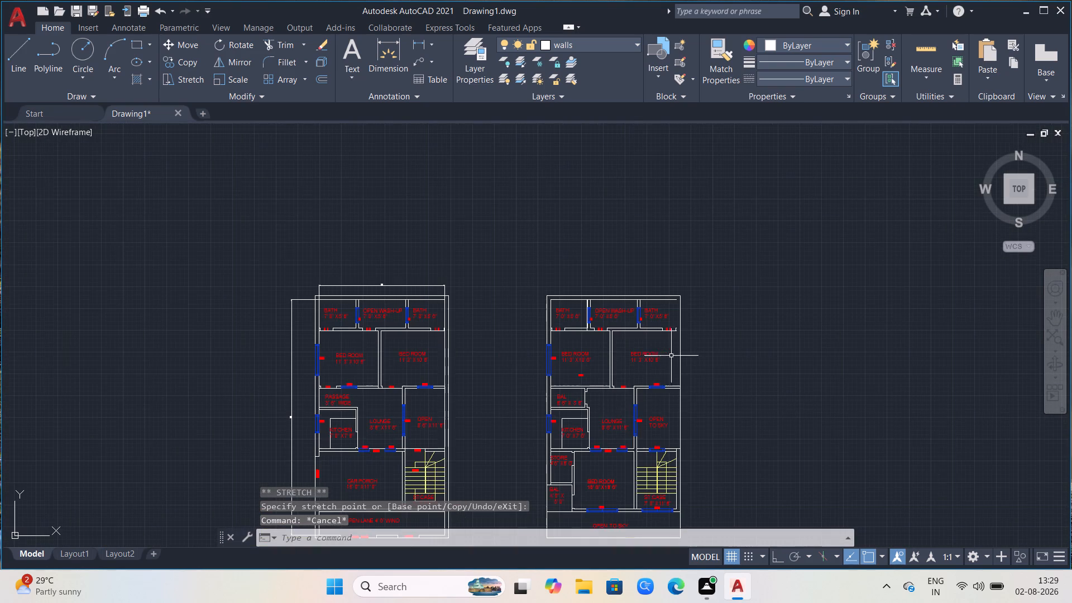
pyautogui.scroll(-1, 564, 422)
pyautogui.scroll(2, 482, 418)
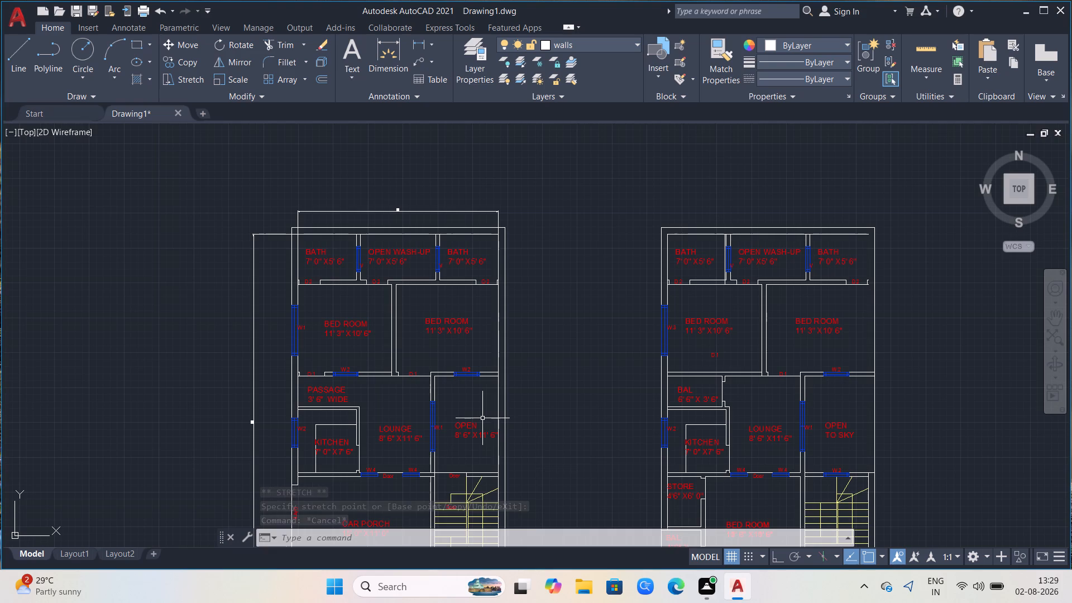
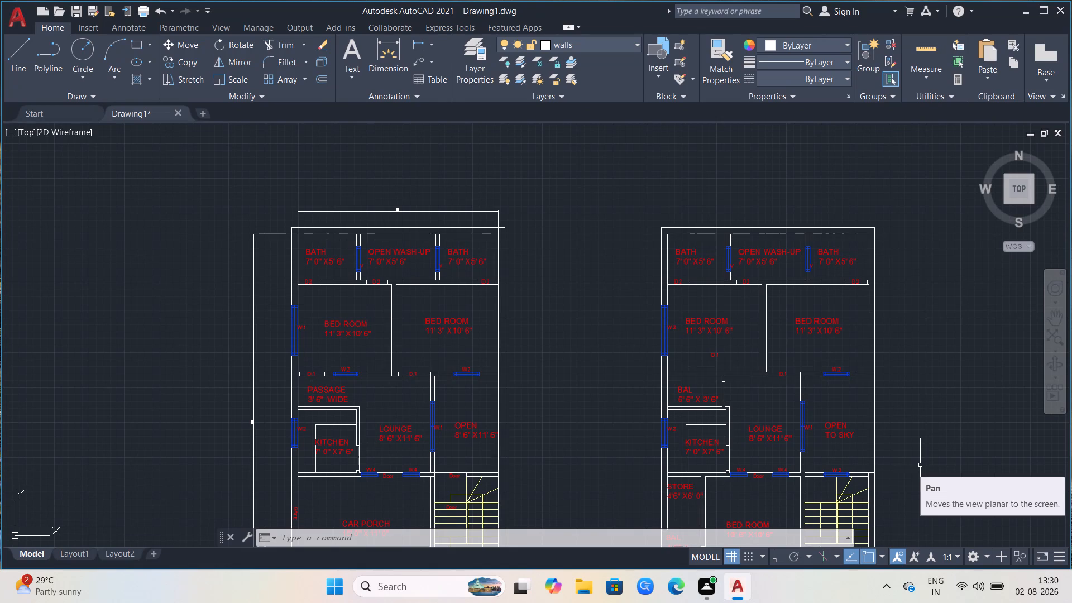
# Examine the ground floor and first floor plans, checking the outer wall lines beside the bath and bedrooms.
pyautogui.scroll(-2, 620, 389)
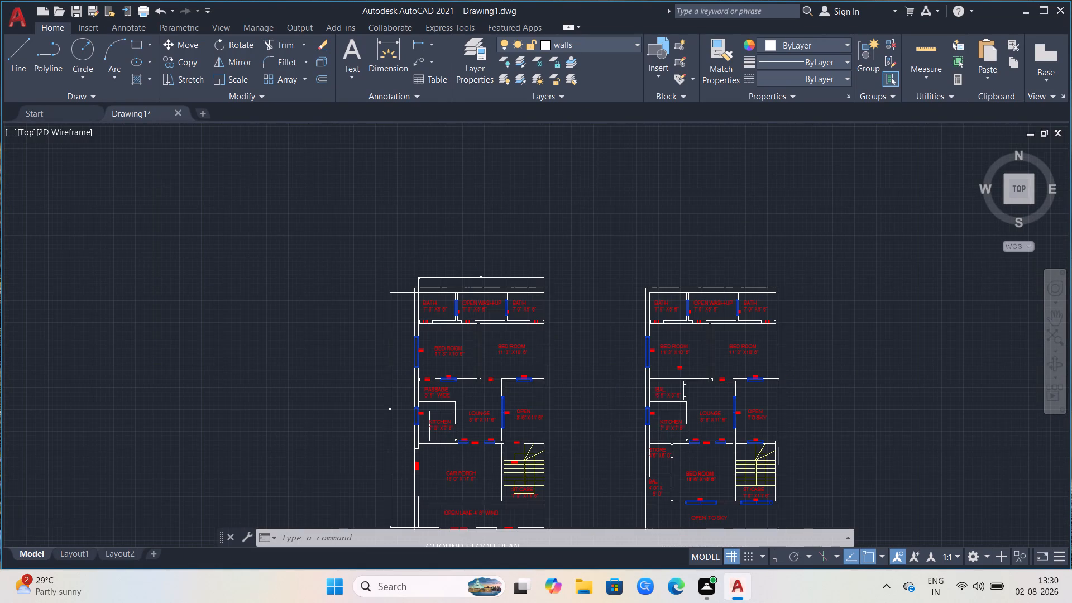
pyautogui.scroll(-1, 720, 406)
pyautogui.scroll(1, 692, 494)
pyautogui.scroll(1, 772, 471)
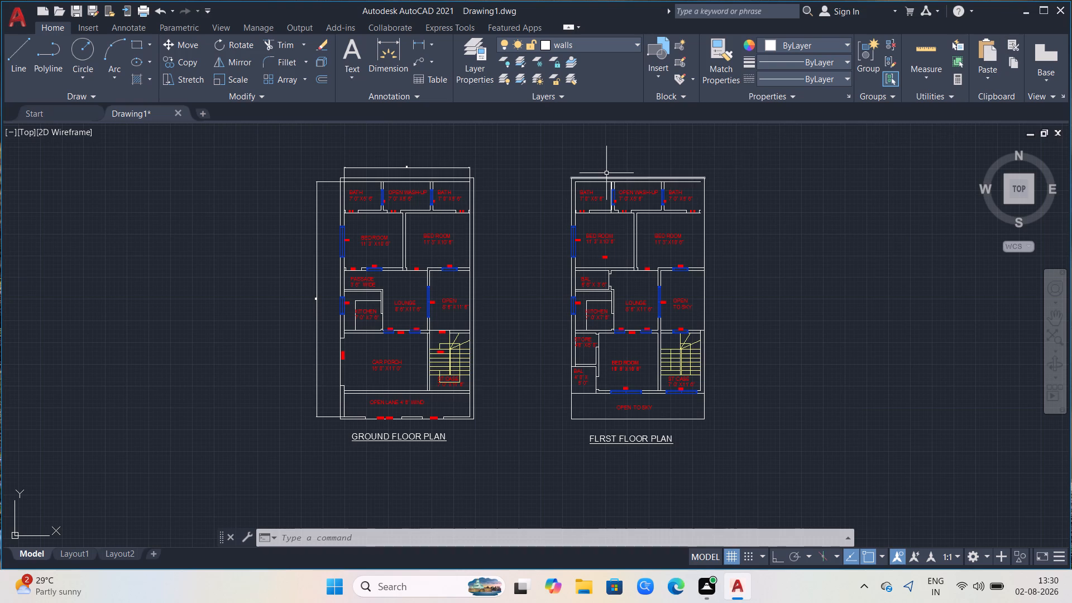
pyautogui.scroll(-1, 606, 173)
pyautogui.scroll(2, 651, 153)
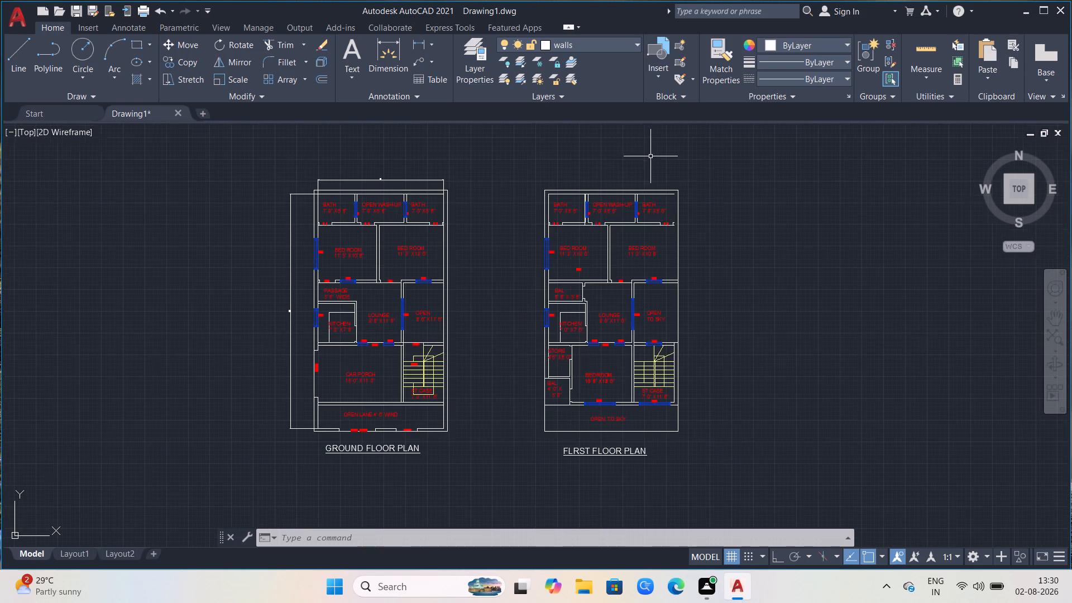
pyautogui.scroll(-1, 653, 172)
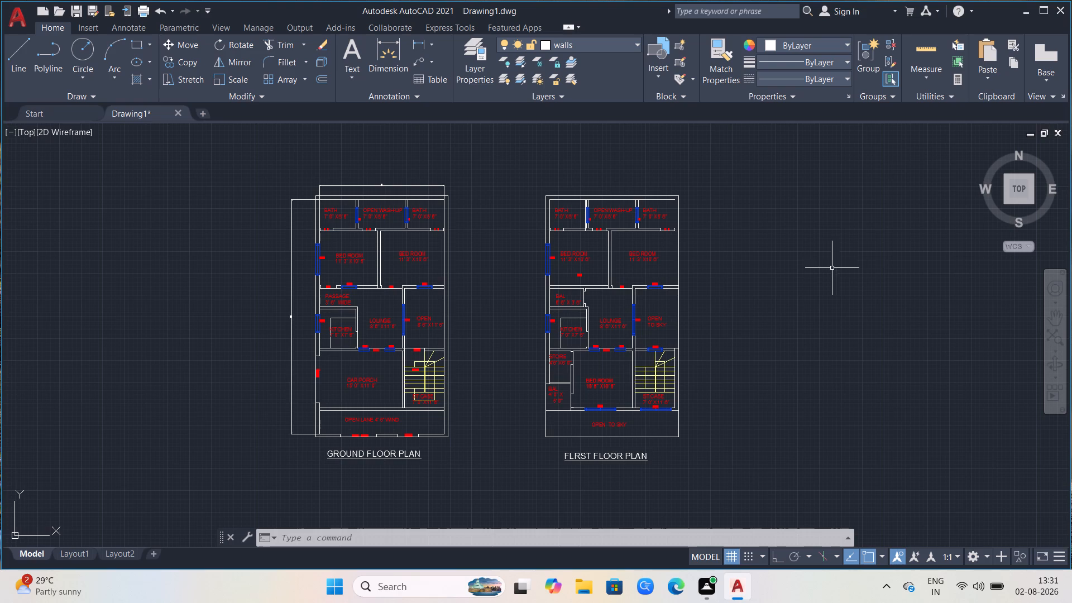
pyautogui.scroll(1, 752, 159)
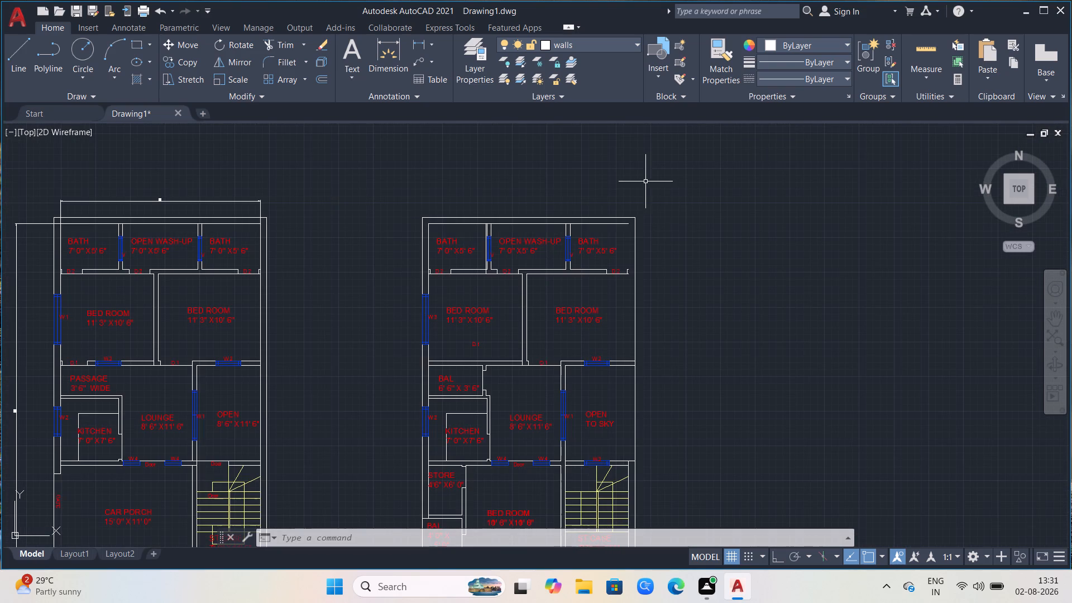
pyautogui.scroll(1, 642, 183)
pyautogui.scroll(-2, 654, 229)
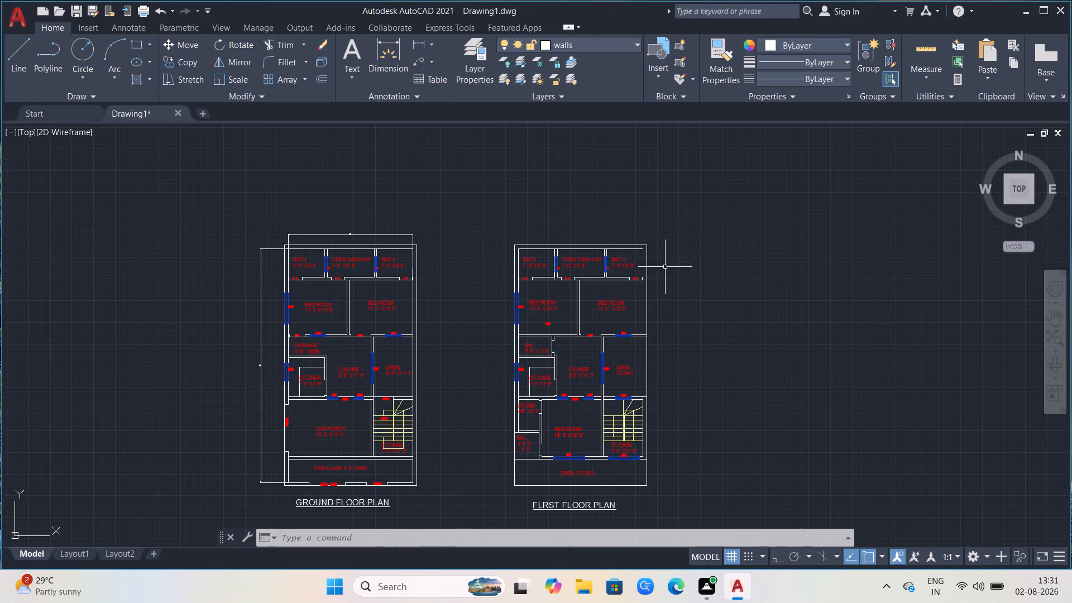
pyautogui.scroll(2, 660, 313)
pyautogui.scroll(-1, 575, 414)
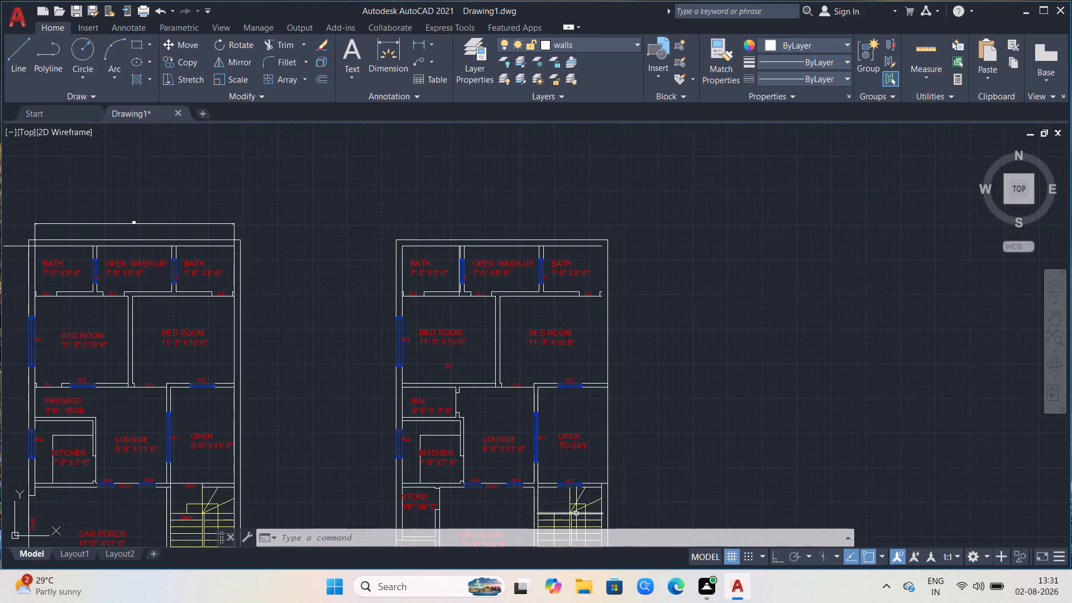
# Extend the inner line of the stair-side outer wall on the first floor plan from OPEN TO SKY up to the inner wall line behind the bath.
pyautogui.scroll(2, 576, 514)
pyautogui.write('EX')
pyautogui.press('Return')
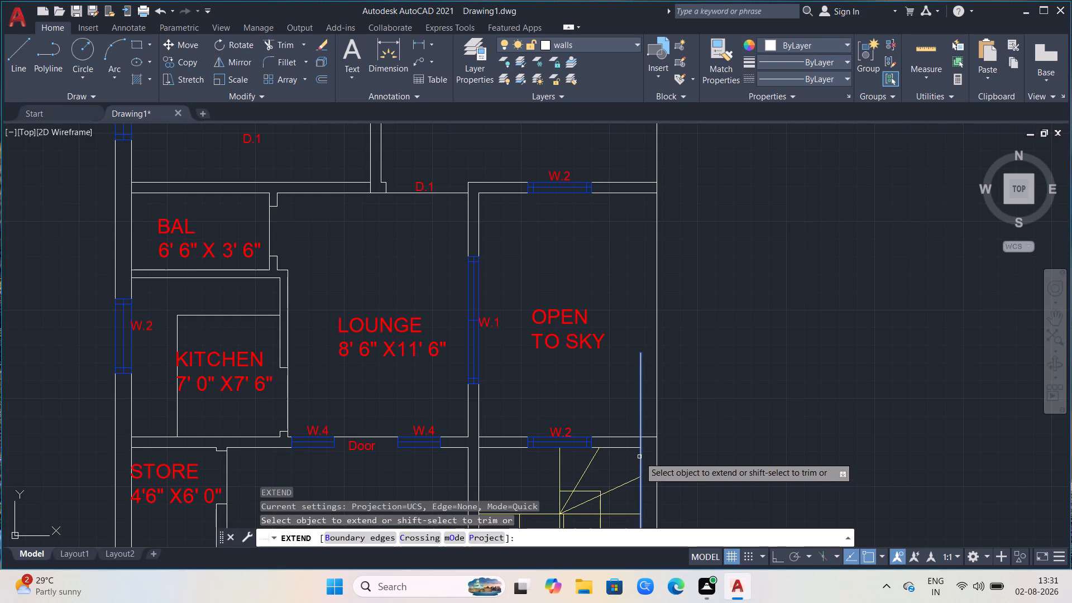
pyautogui.scroll(-2, 643, 339)
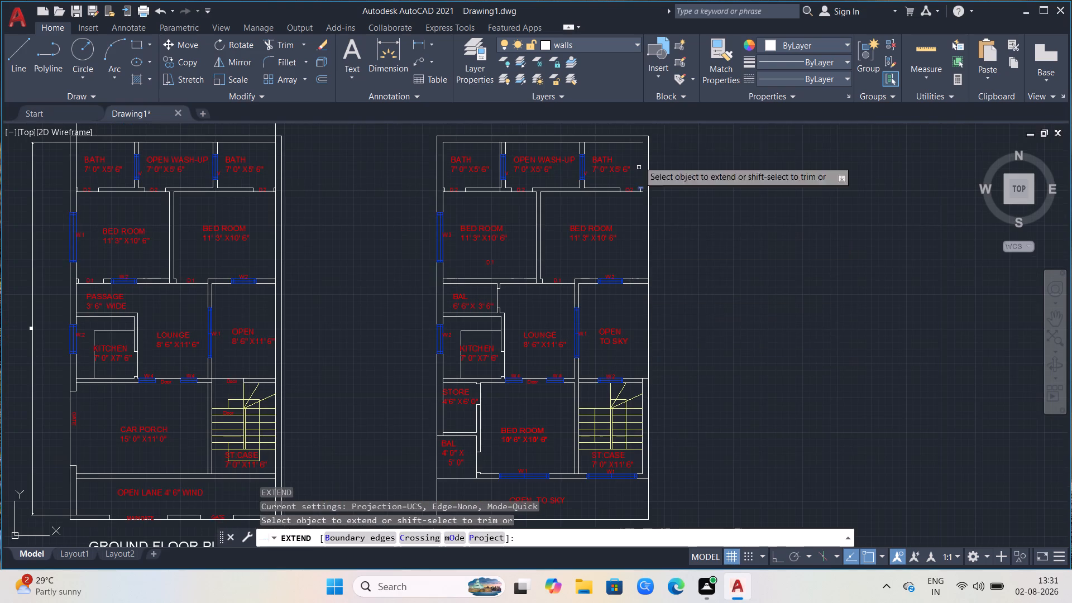
pyautogui.click(643, 391)
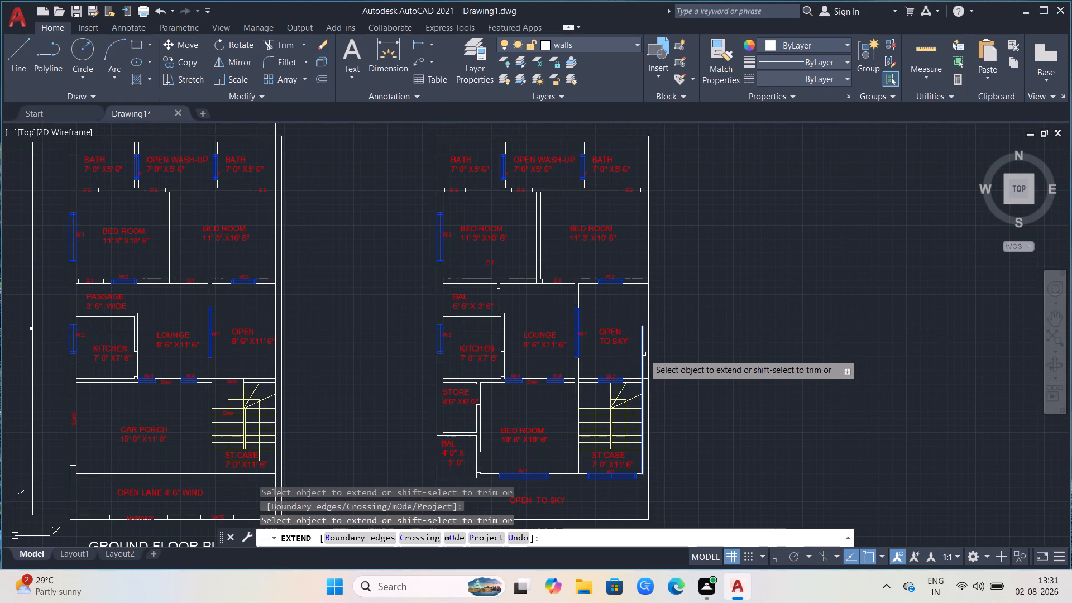
pyautogui.click(644, 354)
pyautogui.click(643, 334)
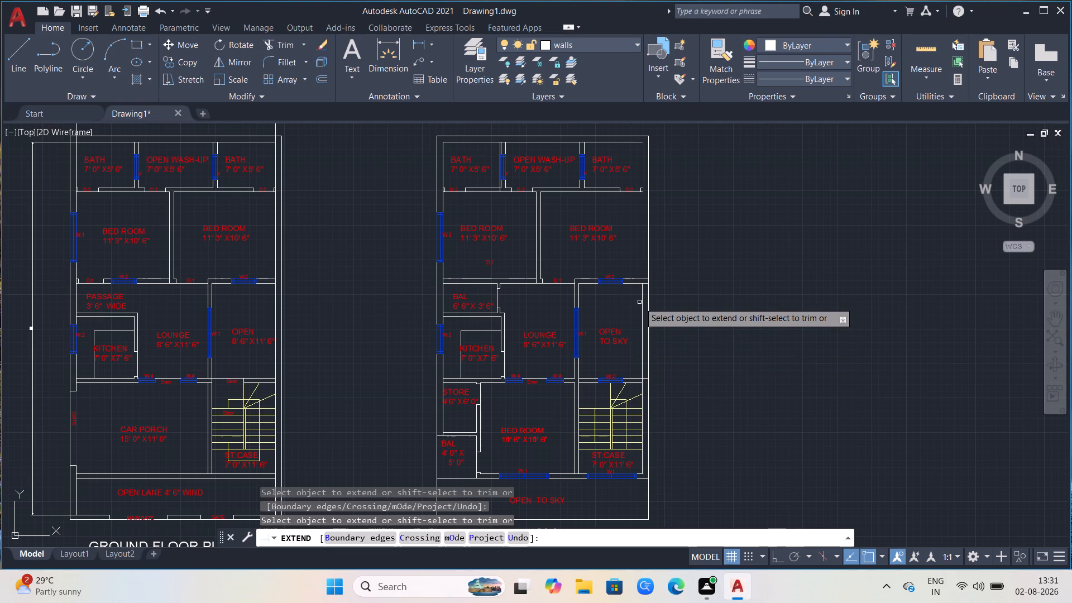
pyautogui.click(643, 293)
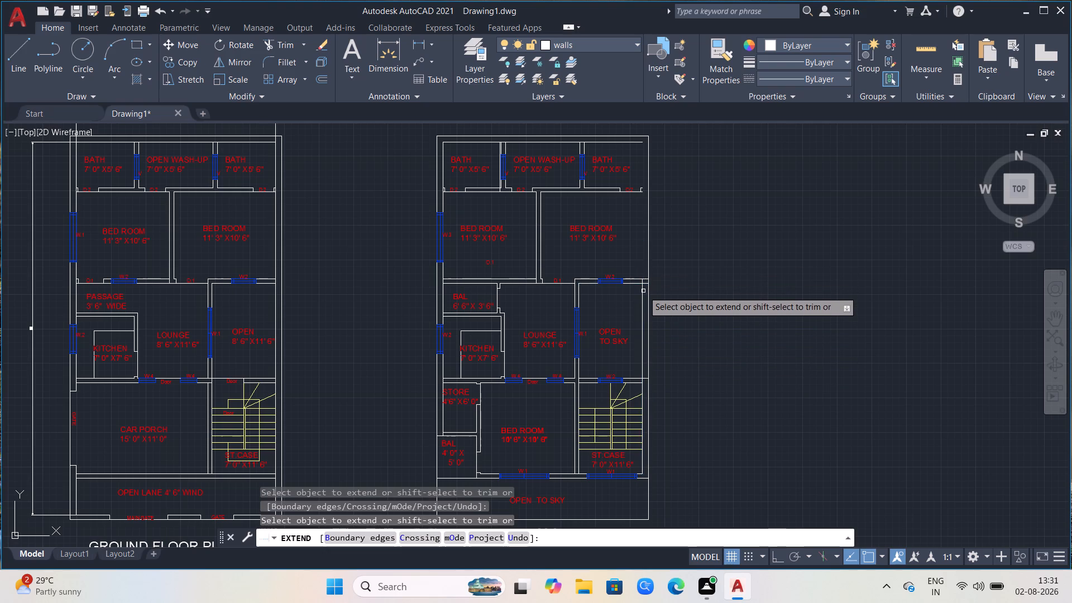
pyautogui.click(643, 295)
pyautogui.click(643, 259)
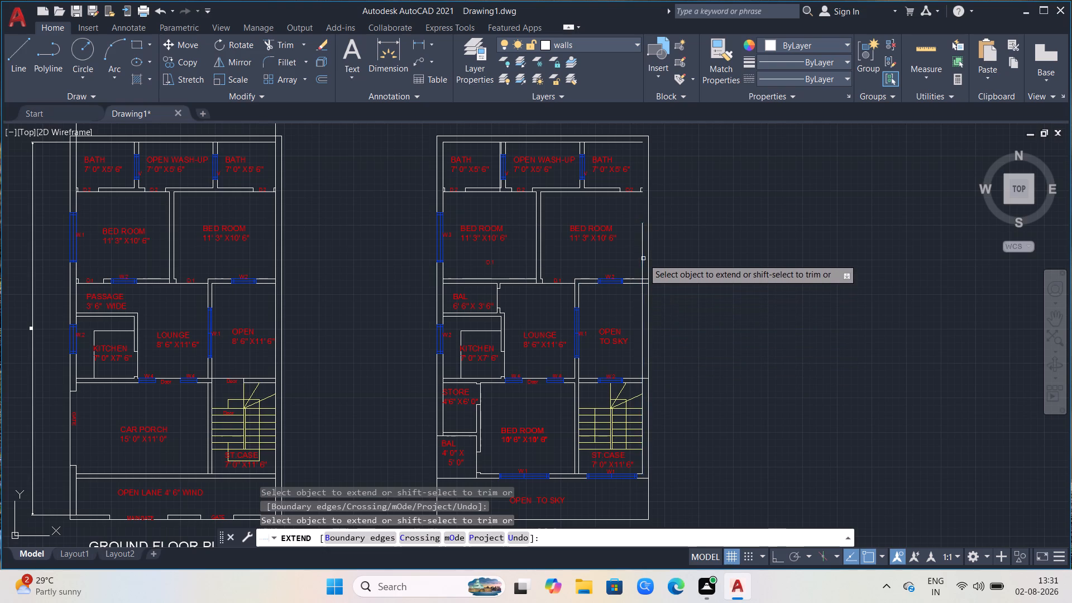
pyautogui.click(642, 228)
pyautogui.click(642, 207)
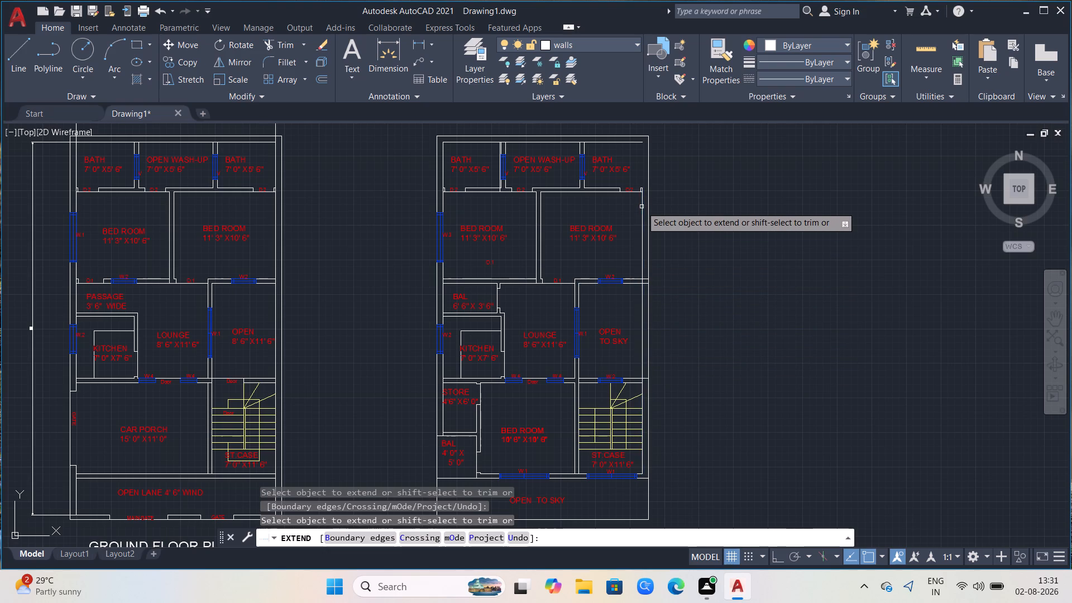
pyautogui.click(643, 187)
pyautogui.click(643, 168)
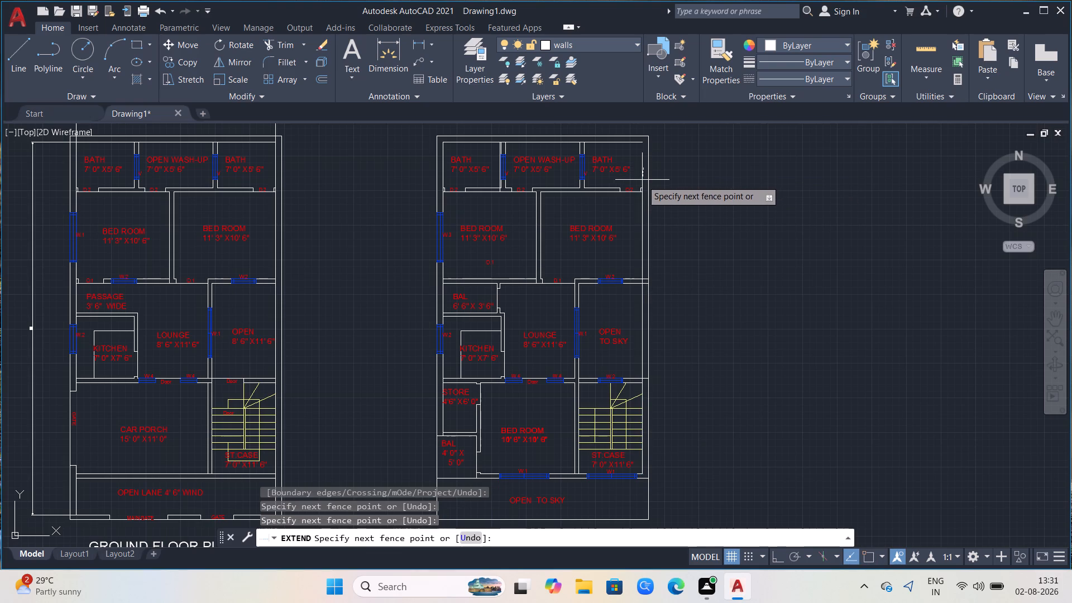
pyautogui.click(654, 183)
pyautogui.click(642, 185)
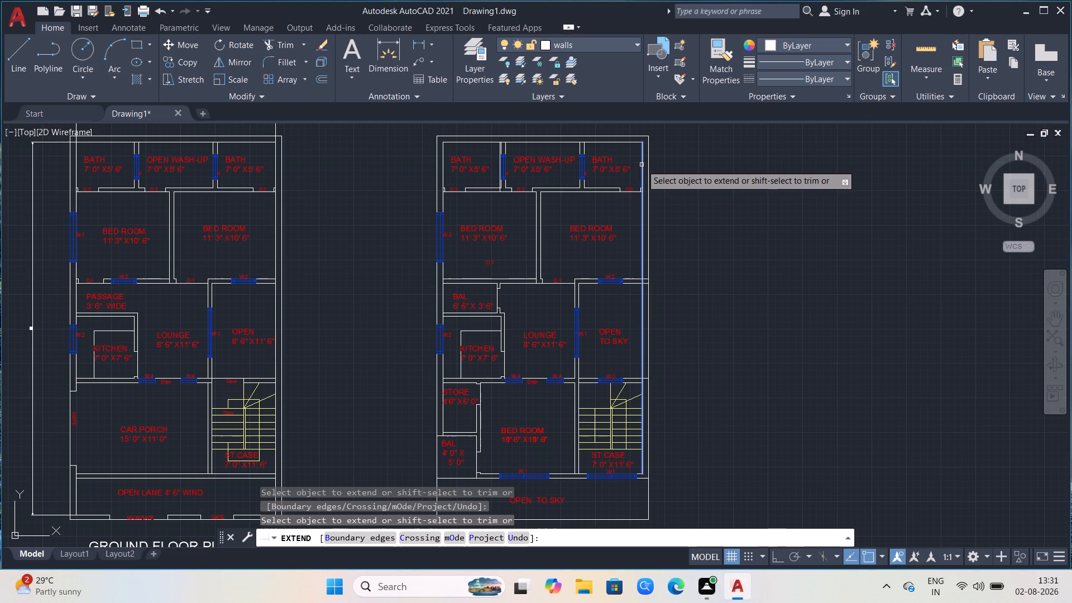
pyautogui.click(642, 165)
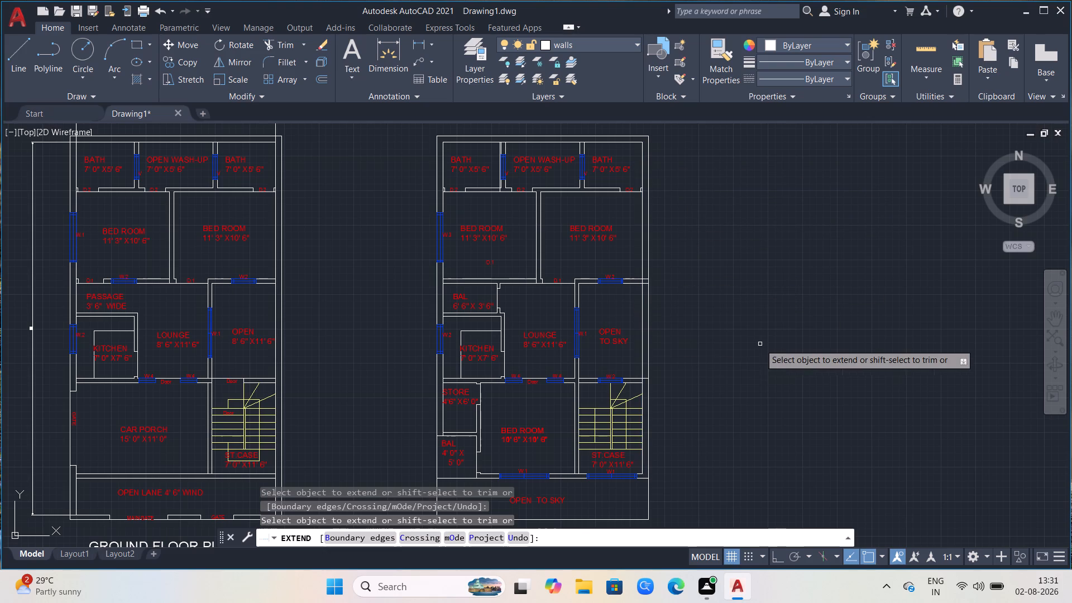
pyautogui.press('Escape')
# Trim the first floor outer wall's inner line through the bedroom's W.2 wall and along the OPEN TO SKY area.
pyautogui.scroll(3, 657, 341)
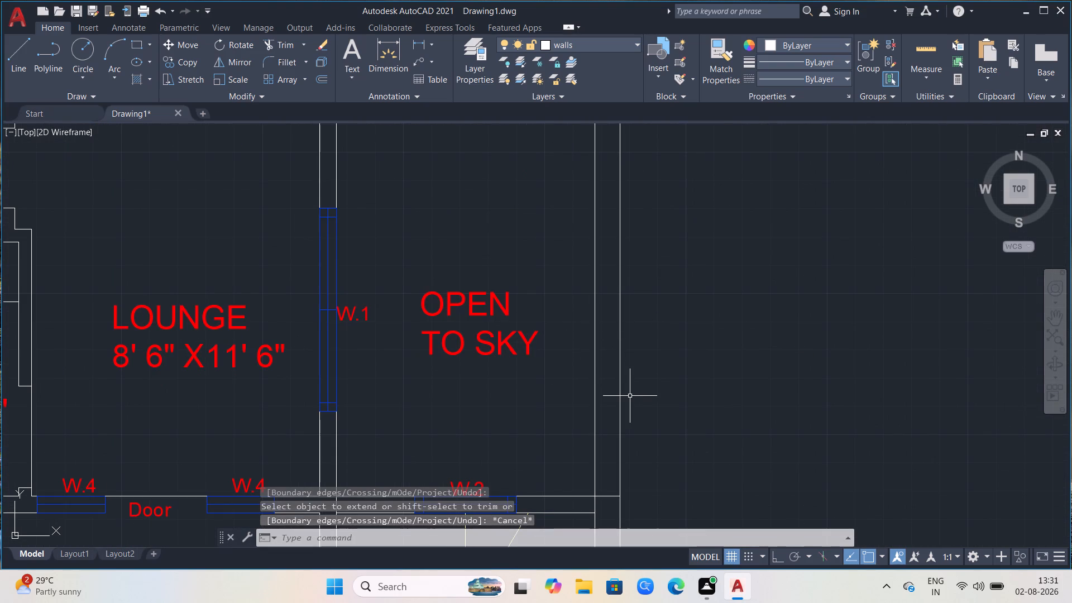
pyautogui.write('TR')
pyautogui.press('Return')
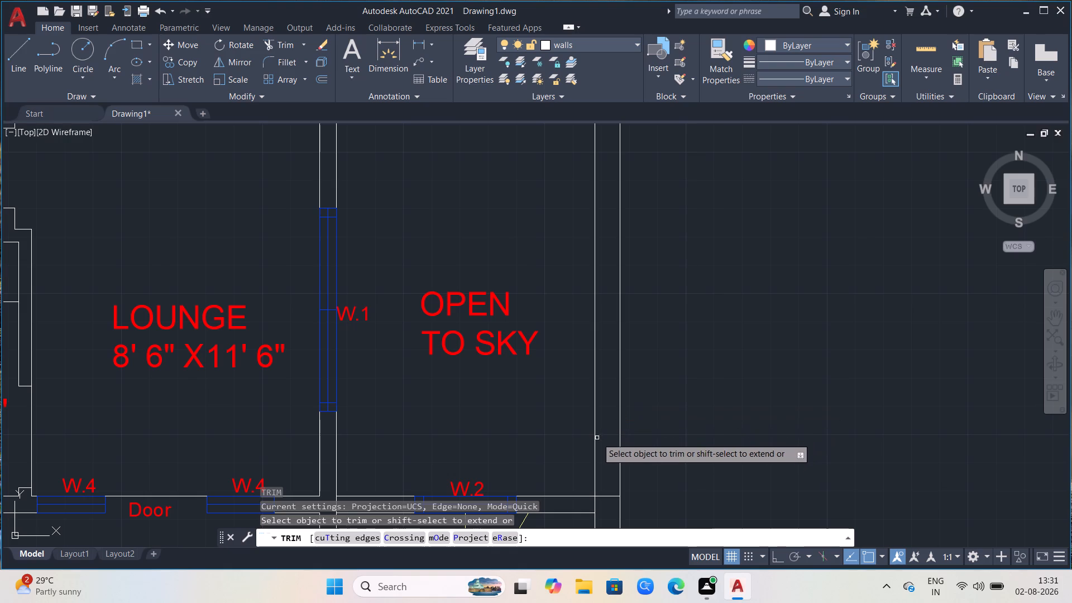
pyautogui.click(593, 445)
pyautogui.scroll(-2, 675, 418)
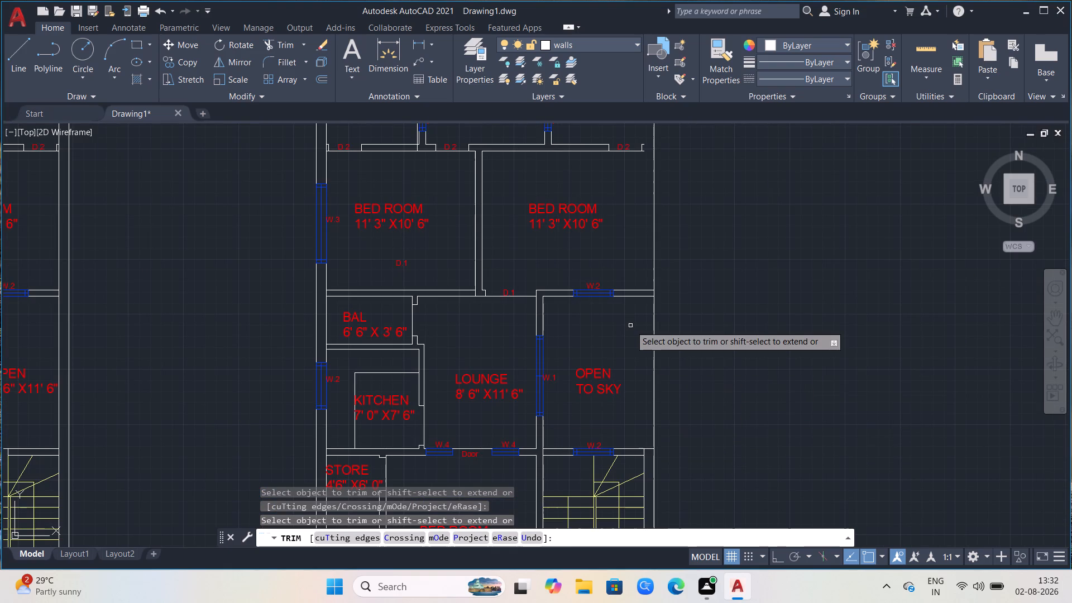
pyautogui.hotkey('ctrl', 'z')
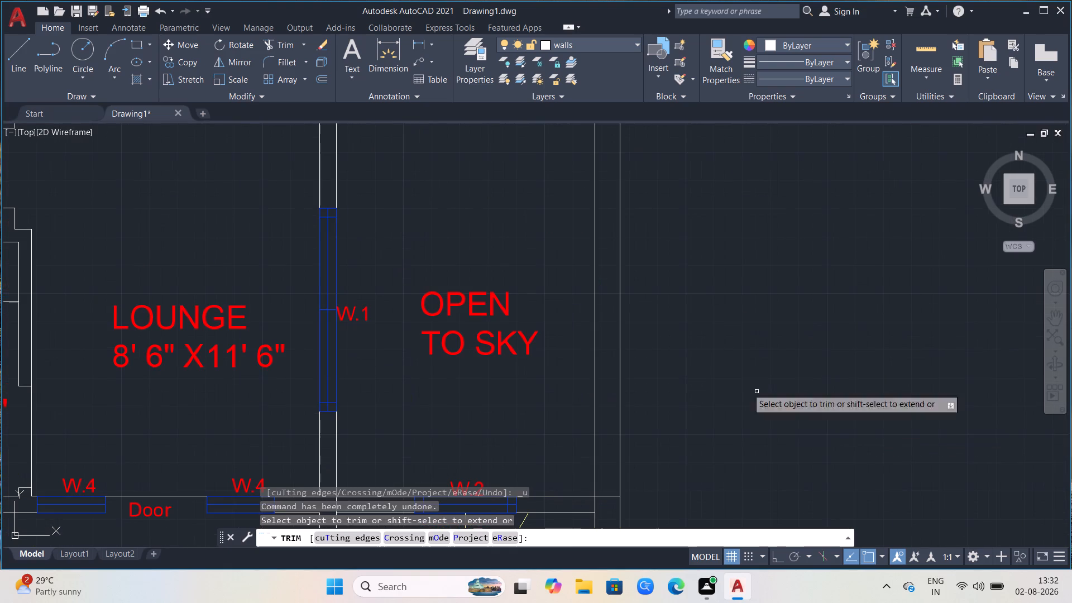
pyautogui.scroll(-1, 585, 346)
pyautogui.scroll(3, 578, 194)
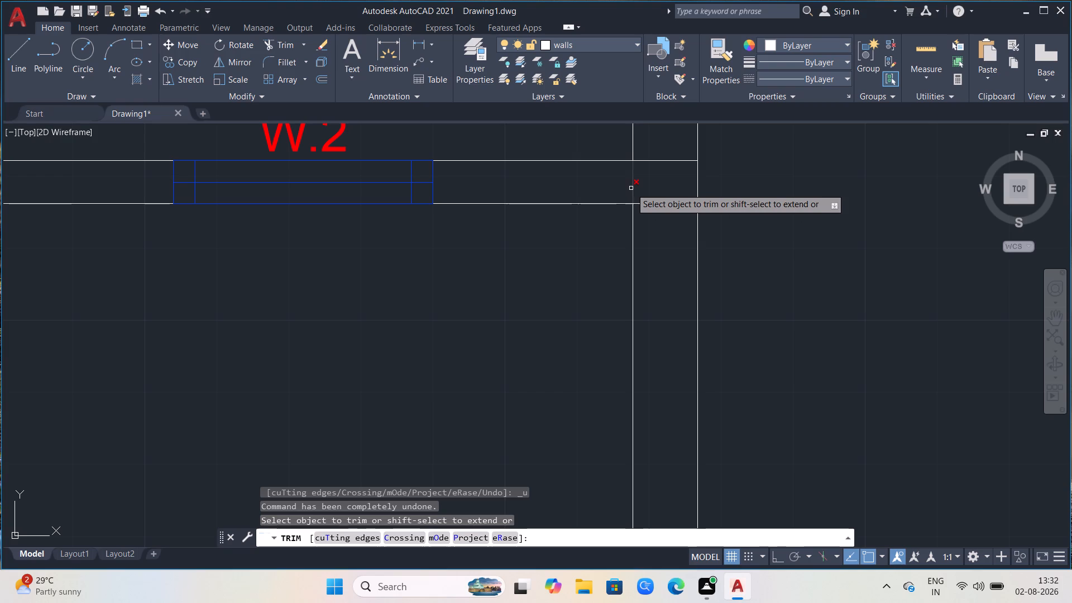
pyautogui.click(631, 187)
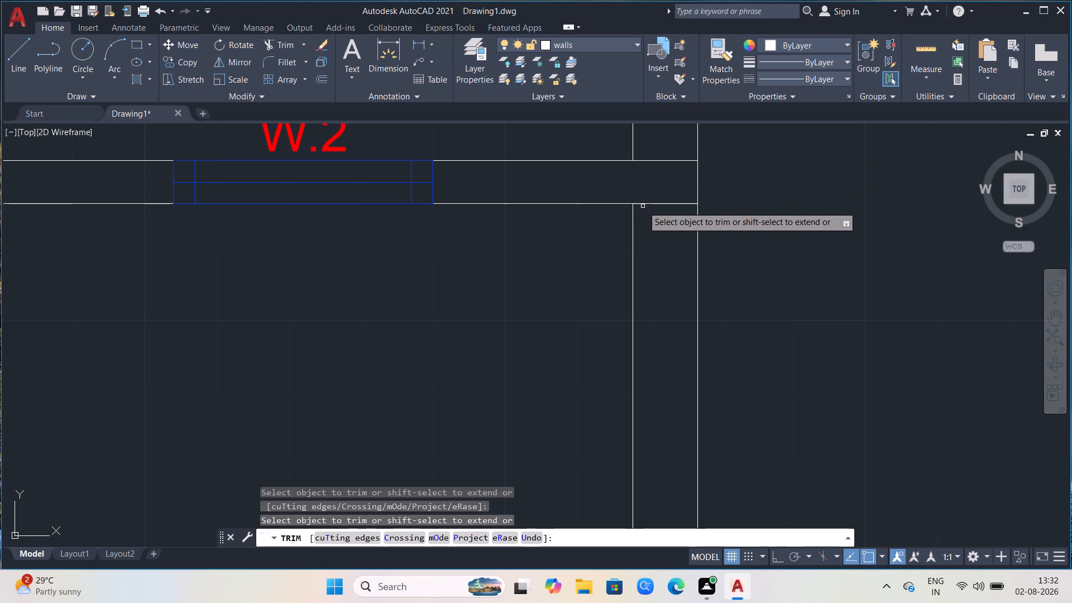
pyautogui.click(631, 214)
pyautogui.scroll(-1, 758, 264)
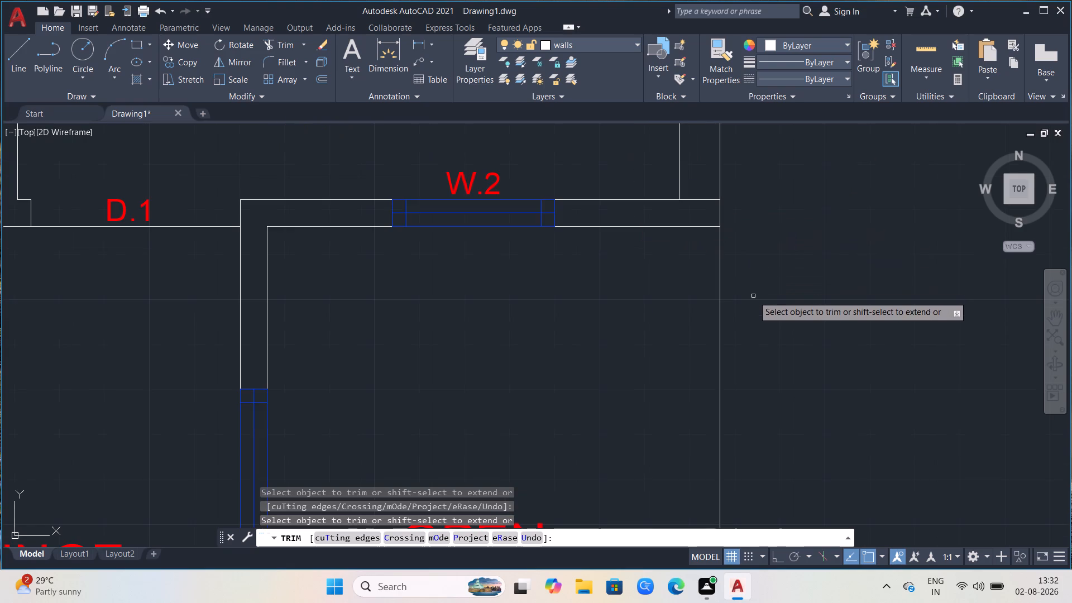
pyautogui.scroll(-2, 738, 309)
pyautogui.scroll(-1, 670, 381)
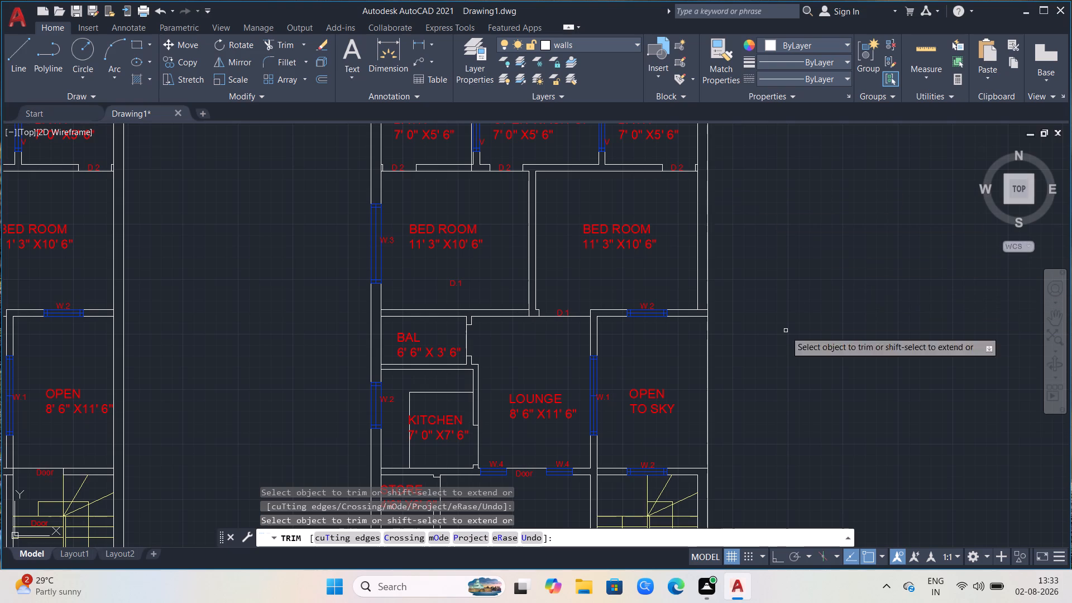
pyautogui.scroll(-1, 696, 299)
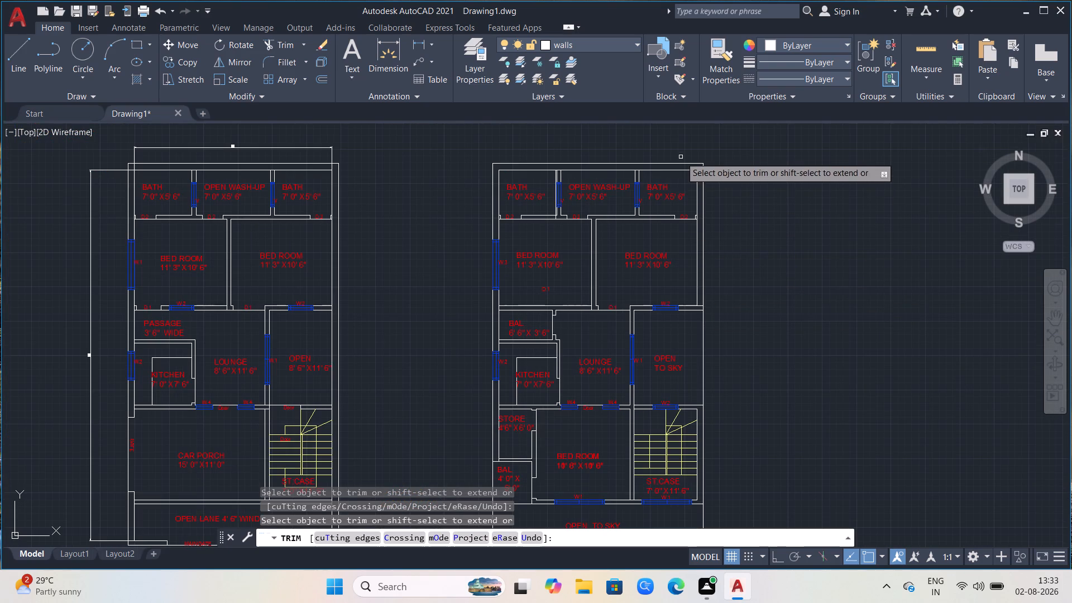
pyautogui.scroll(2, 686, 159)
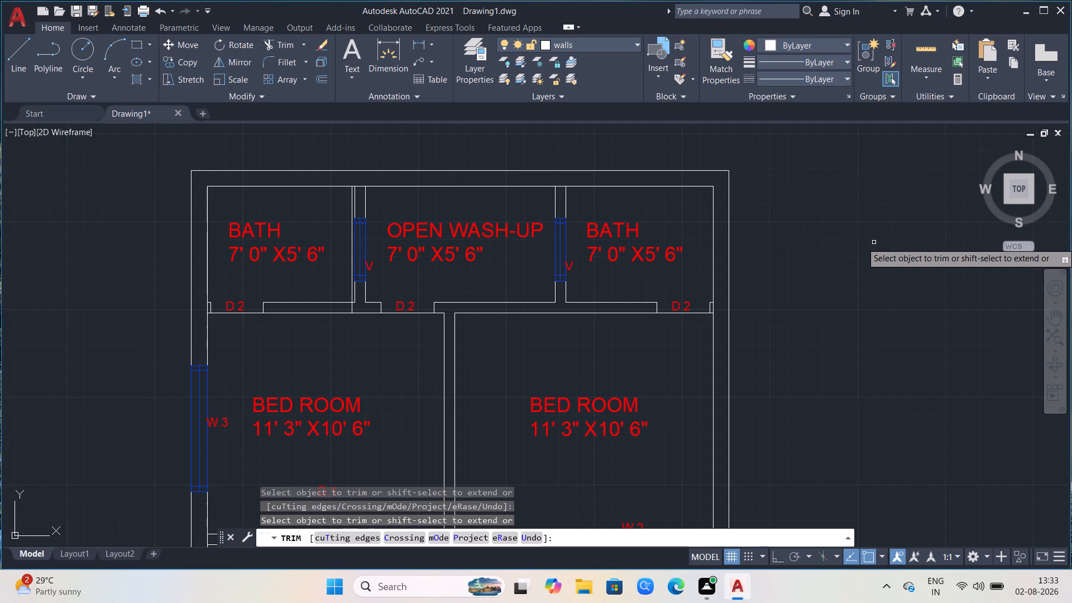
pyautogui.press('Escape')
# Trim the stub of the bedroom's W.2 wall line between the inner and outer lines of the first floor outer wall.
pyautogui.scroll(-2, 792, 349)
pyautogui.scroll(-1, 795, 409)
pyautogui.scroll(1, 765, 465)
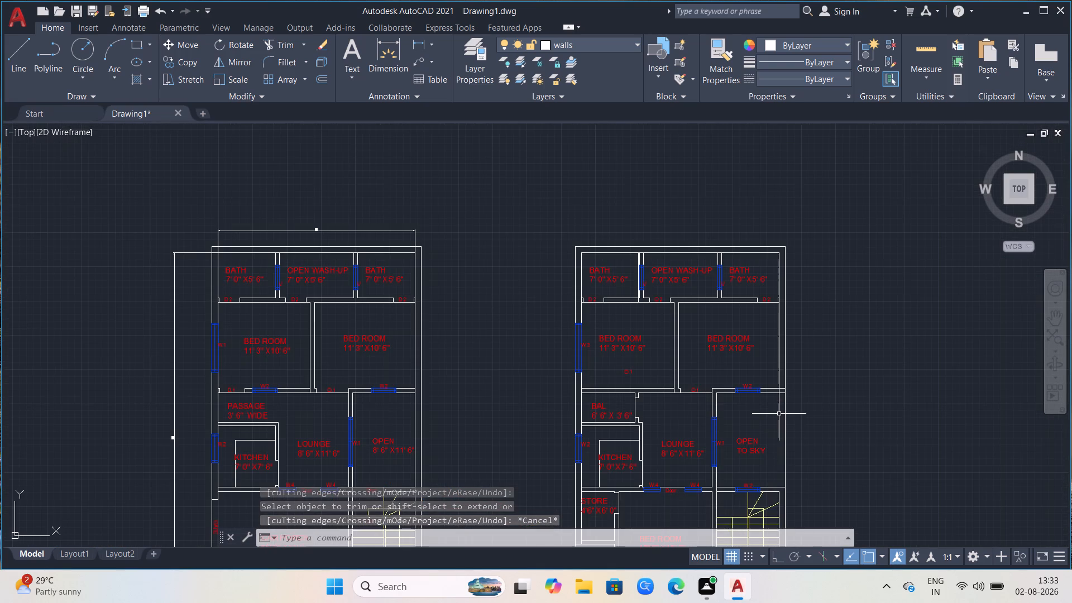
pyautogui.scroll(1, 779, 414)
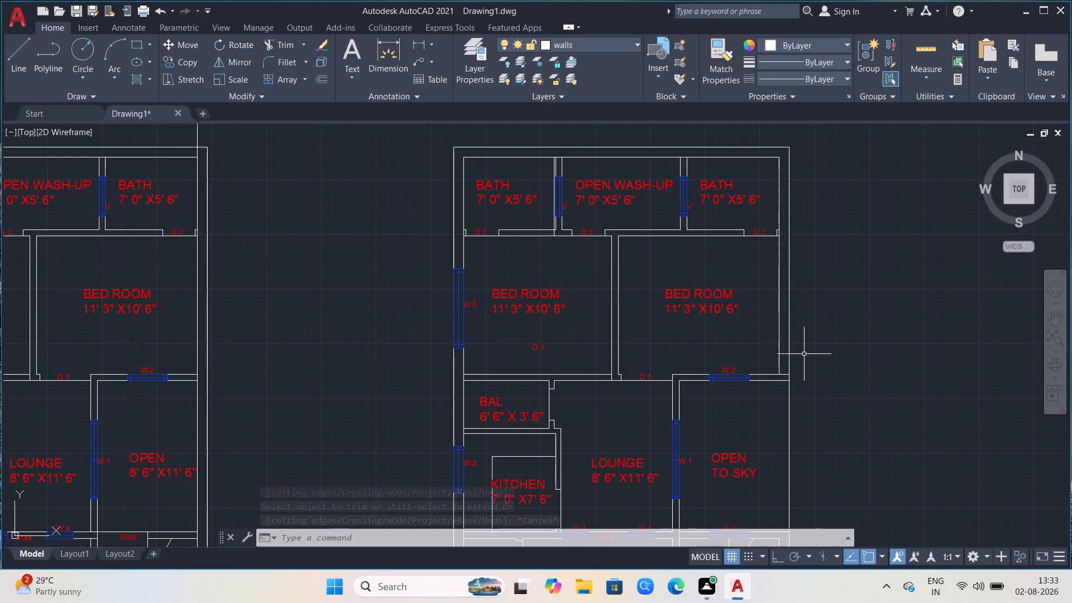
pyautogui.write('TR')
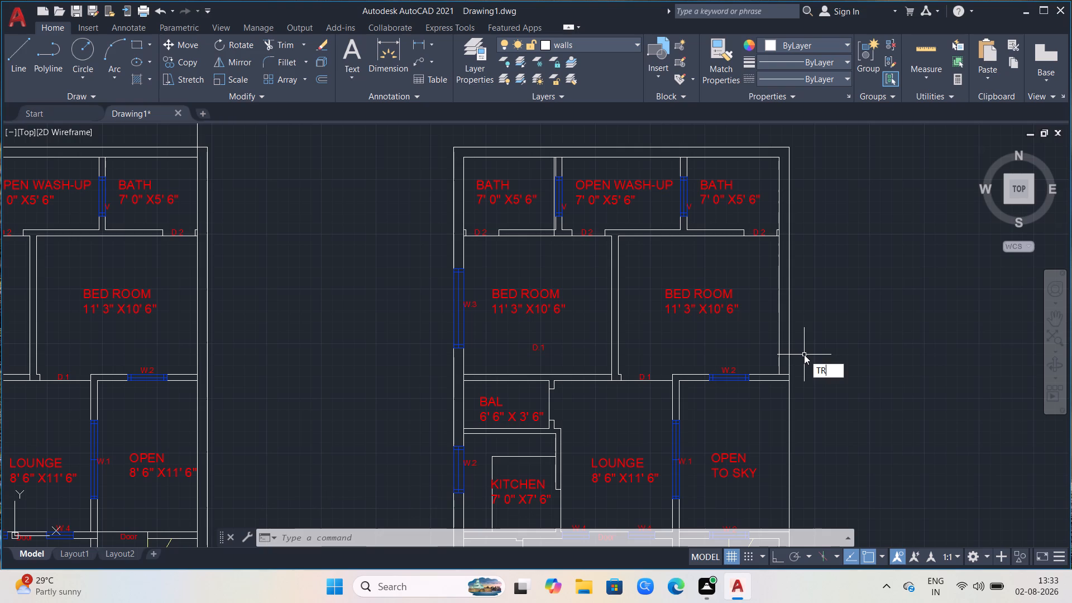
pyautogui.press('Return')
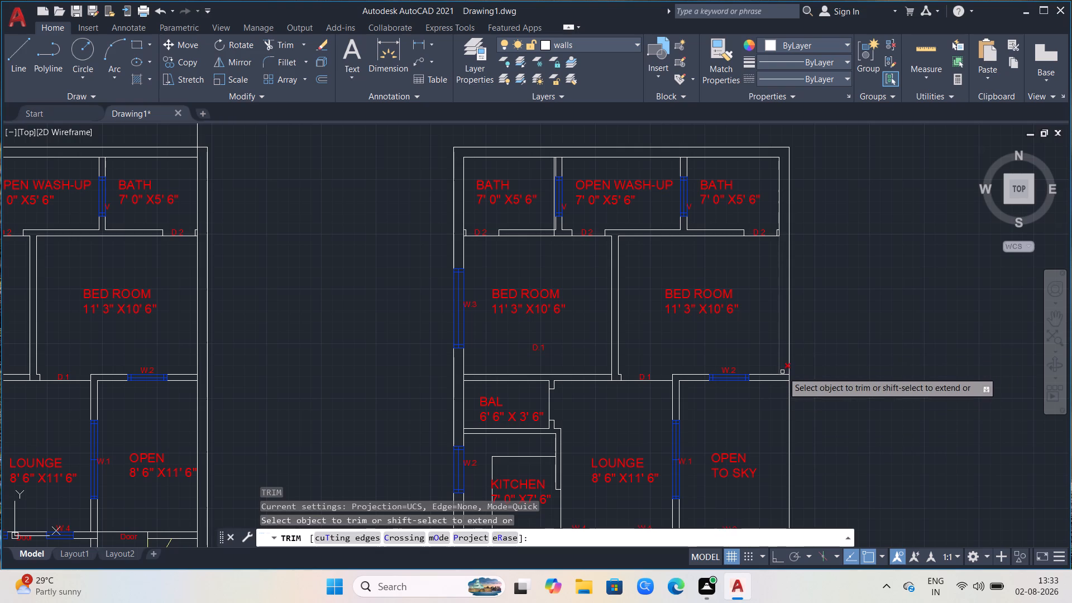
pyautogui.click(783, 372)
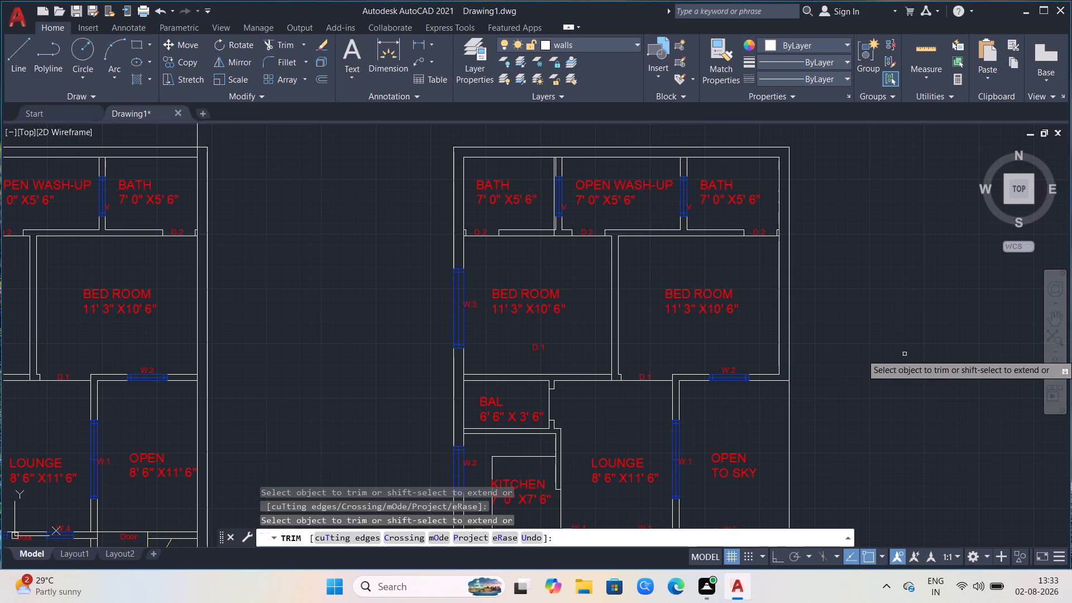
# Trim the first floor outer wall's inner line across the end of the bath's D2 door wall, beside the bedroom.
pyautogui.scroll(-1, 904, 354)
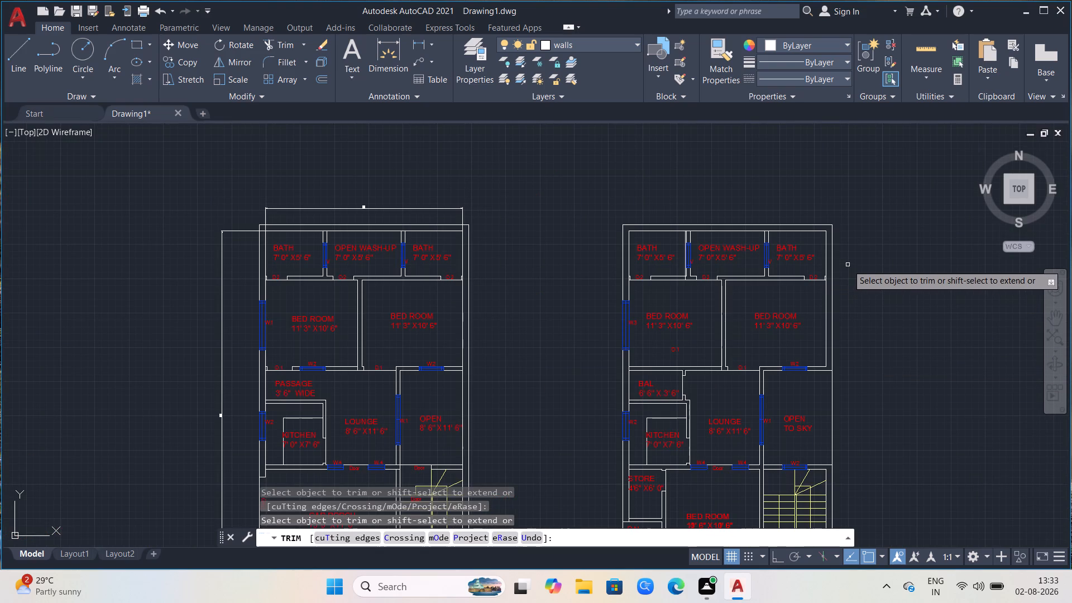
pyautogui.scroll(2, 822, 276)
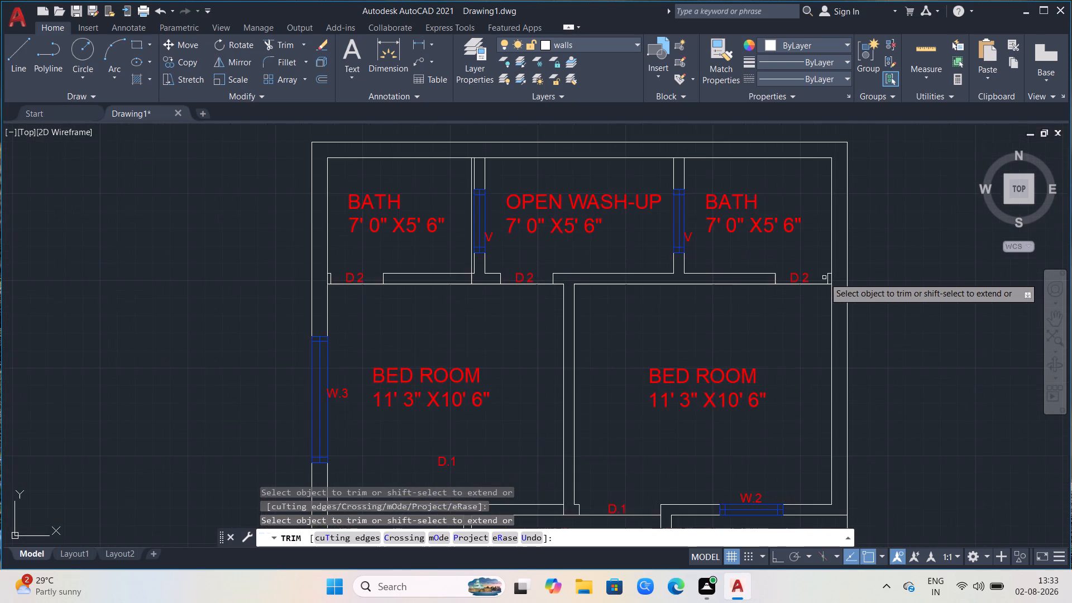
pyautogui.scroll(3, 826, 278)
pyautogui.scroll(-2, 835, 281)
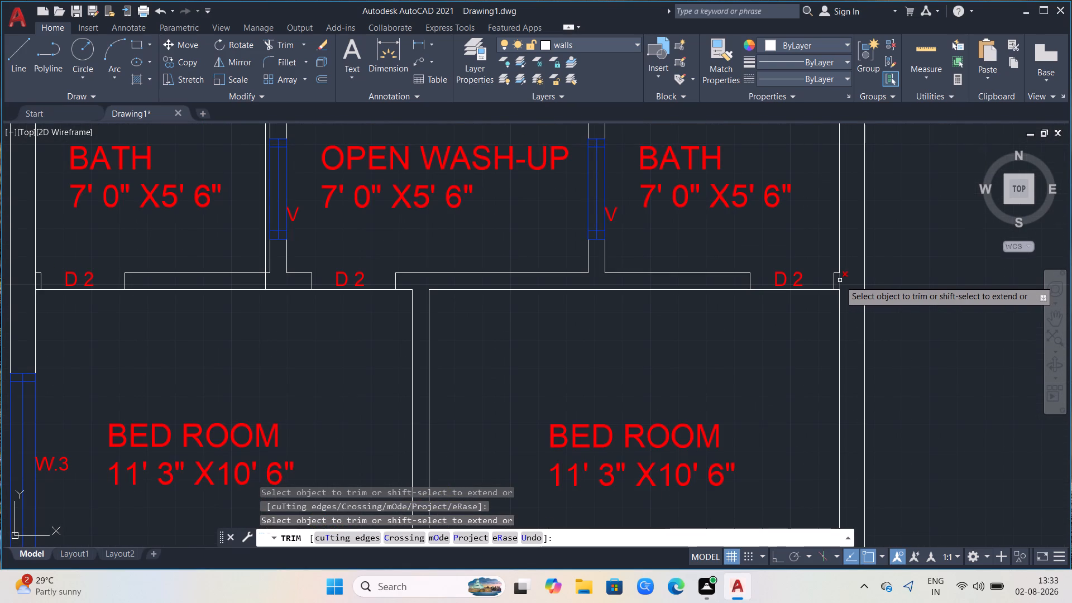
pyautogui.click(840, 280)
# Move the FLRST FLOOR PLAN title slightly up, closer to the first floor plan's lower edge.
pyautogui.scroll(-2, 967, 282)
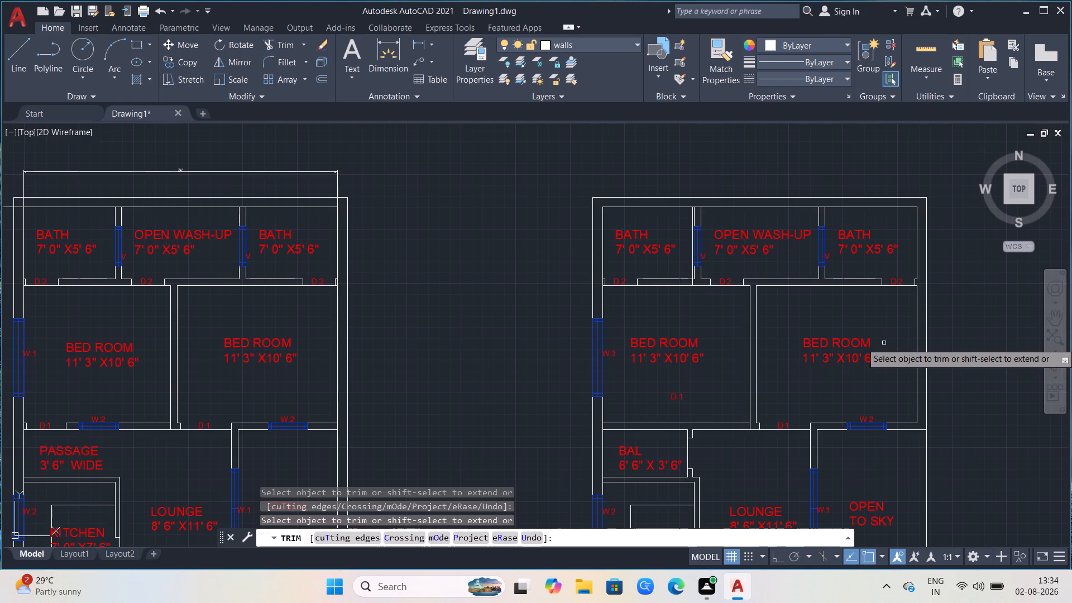
pyautogui.scroll(-2, 581, 213)
pyautogui.scroll(-1, 516, 237)
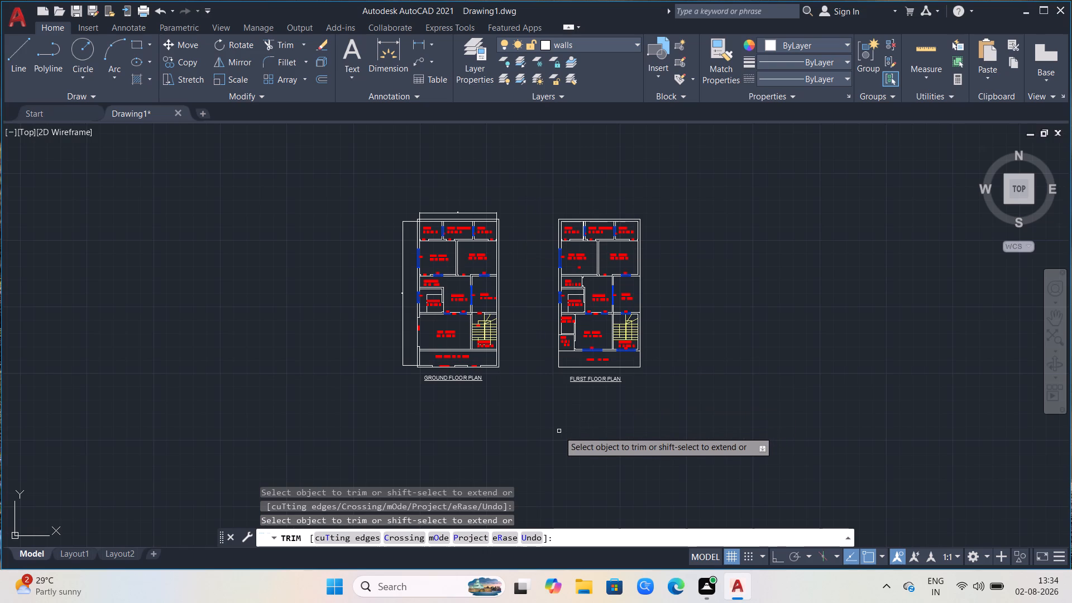
pyautogui.scroll(2, 566, 430)
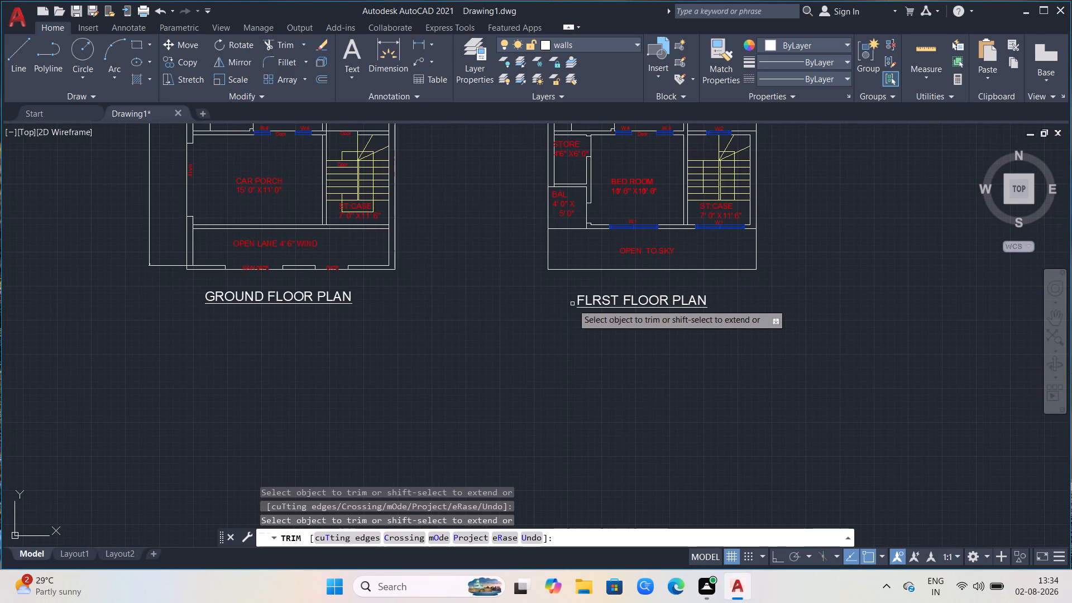
pyautogui.click(575, 303)
pyautogui.click(631, 292)
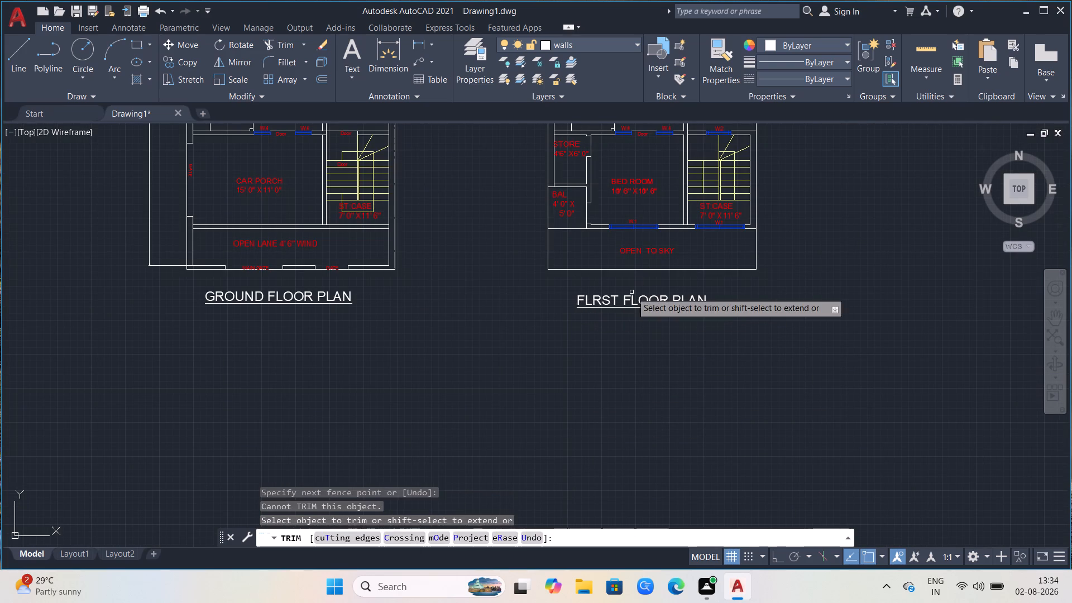
pyautogui.press('Escape')
pyautogui.click(631, 292)
pyautogui.click(635, 307)
pyautogui.click(611, 309)
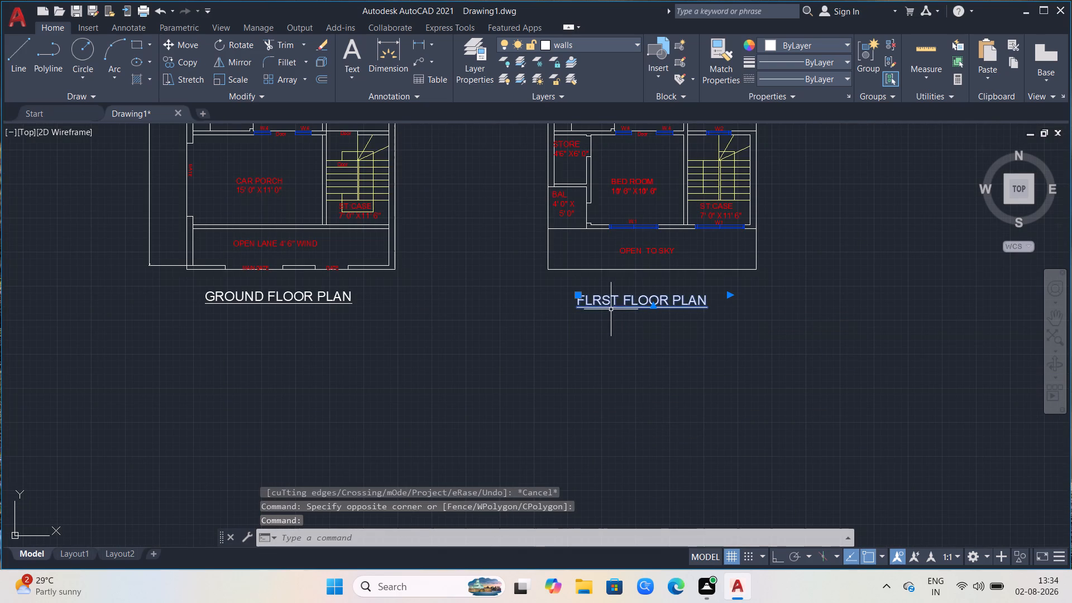
pyautogui.click(577, 297)
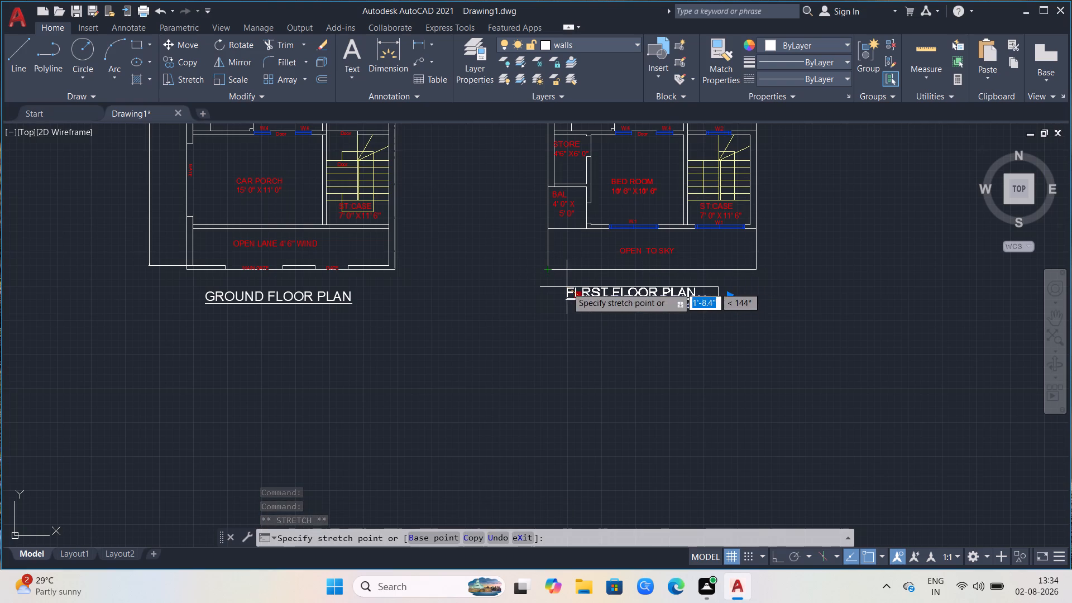
pyautogui.click(575, 289)
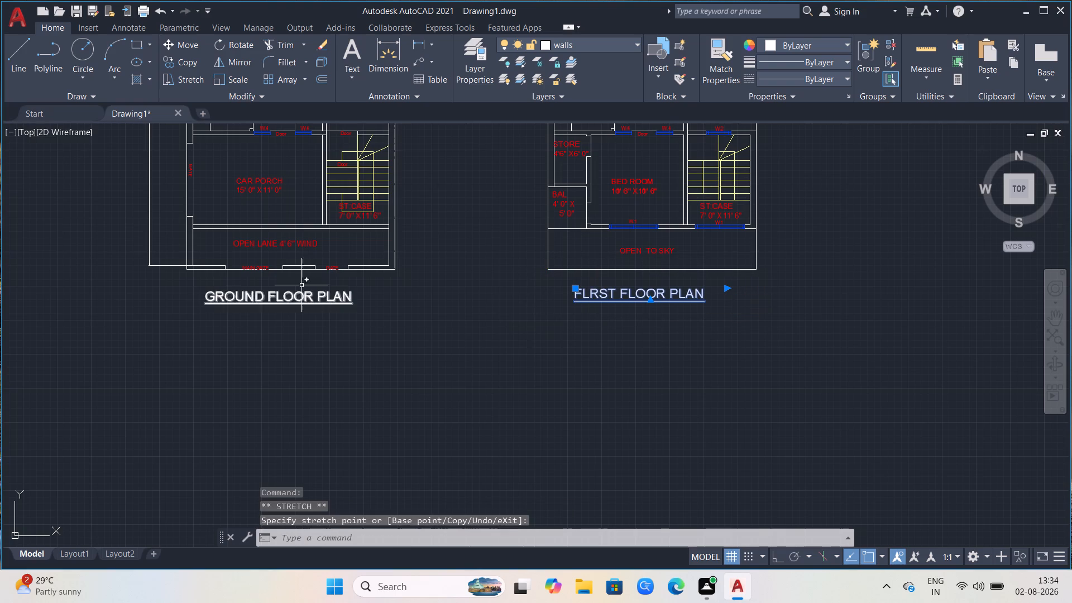
# Move the GROUND FLOOR PLAN title slightly up, closer to the ground floor plan's lower edge.
pyautogui.click(212, 304)
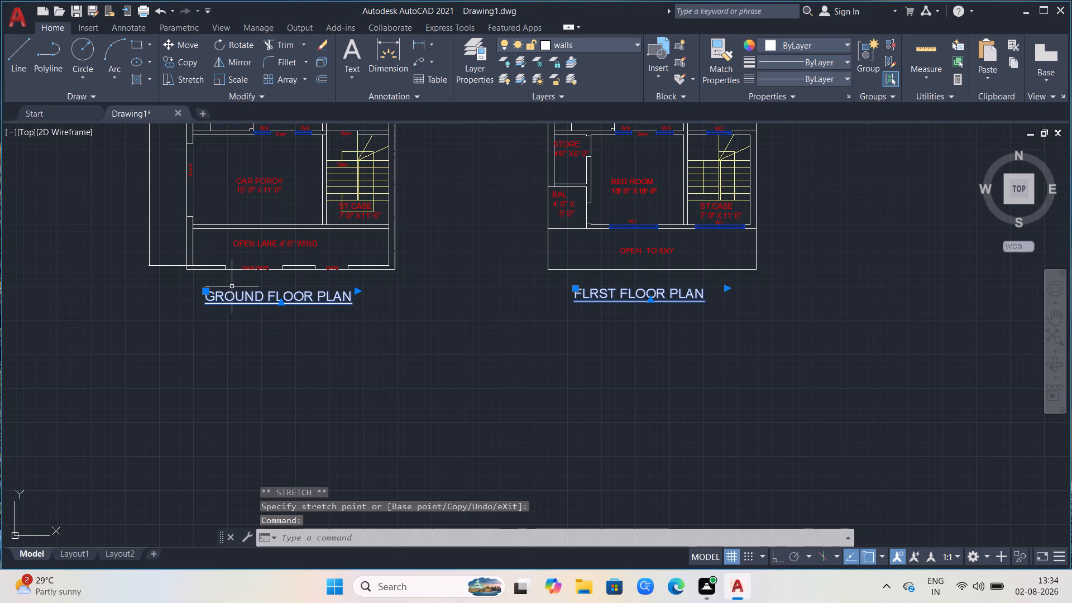
pyautogui.click(203, 292)
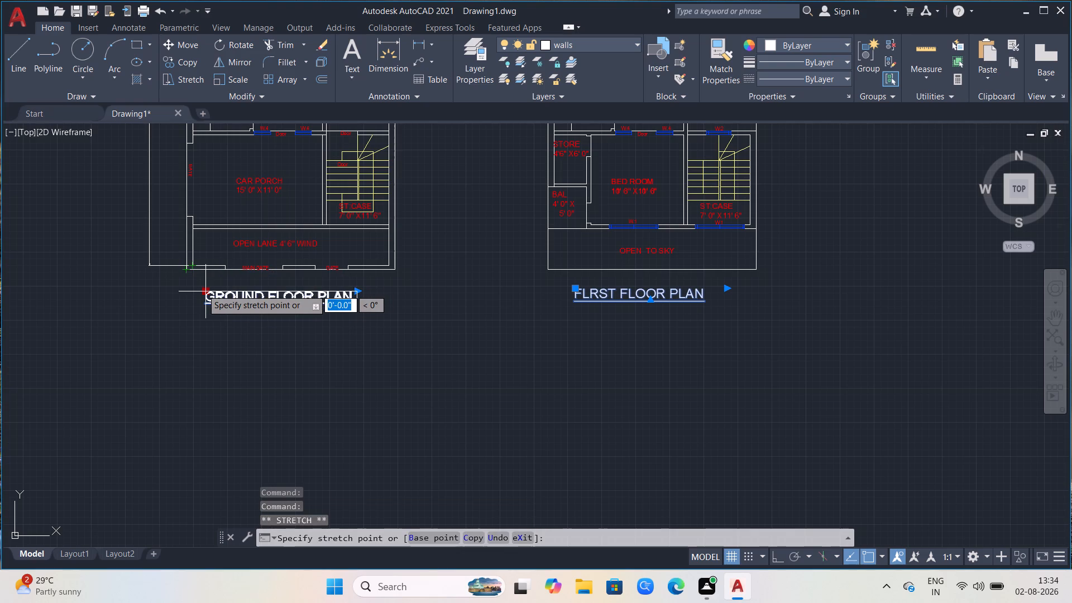
pyautogui.click(202, 281)
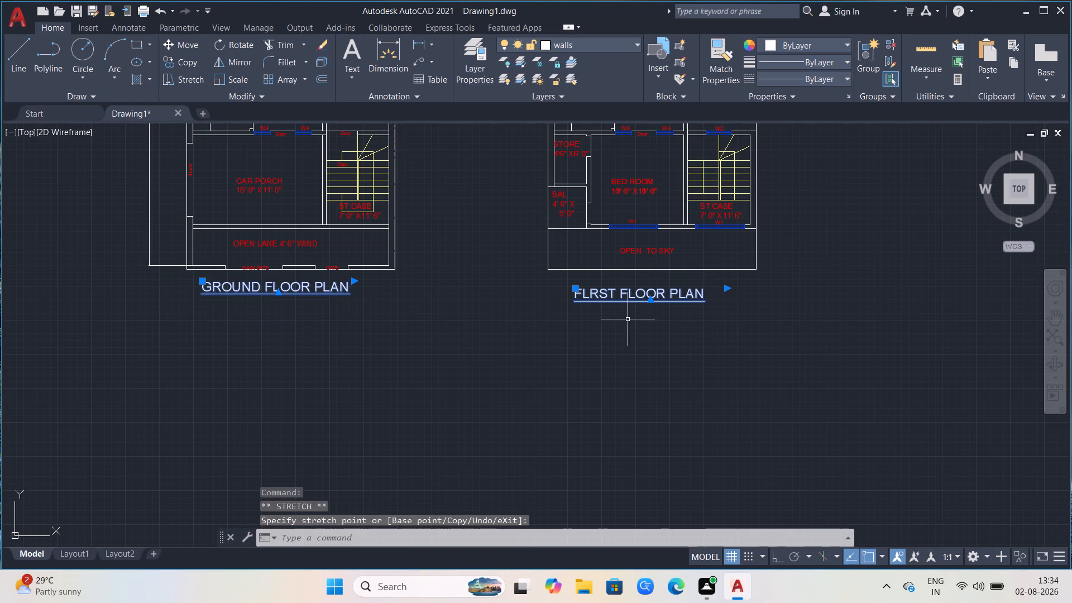
# Move the FLRST FLOOR PLAN title up again to line up with the GROUND FLOOR PLAN title.
pyautogui.click(576, 291)
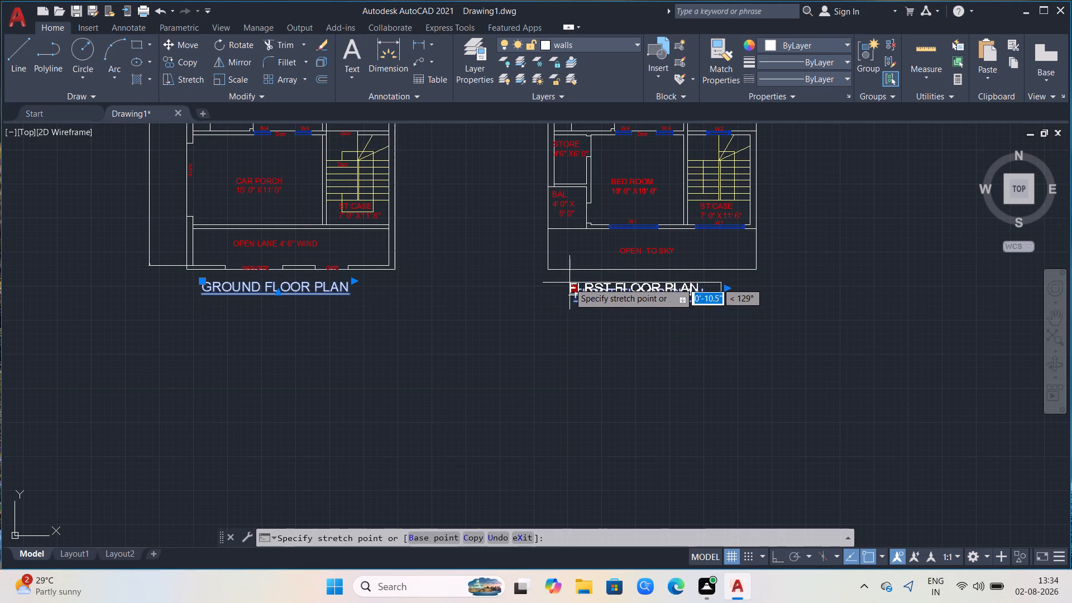
pyautogui.click(569, 282)
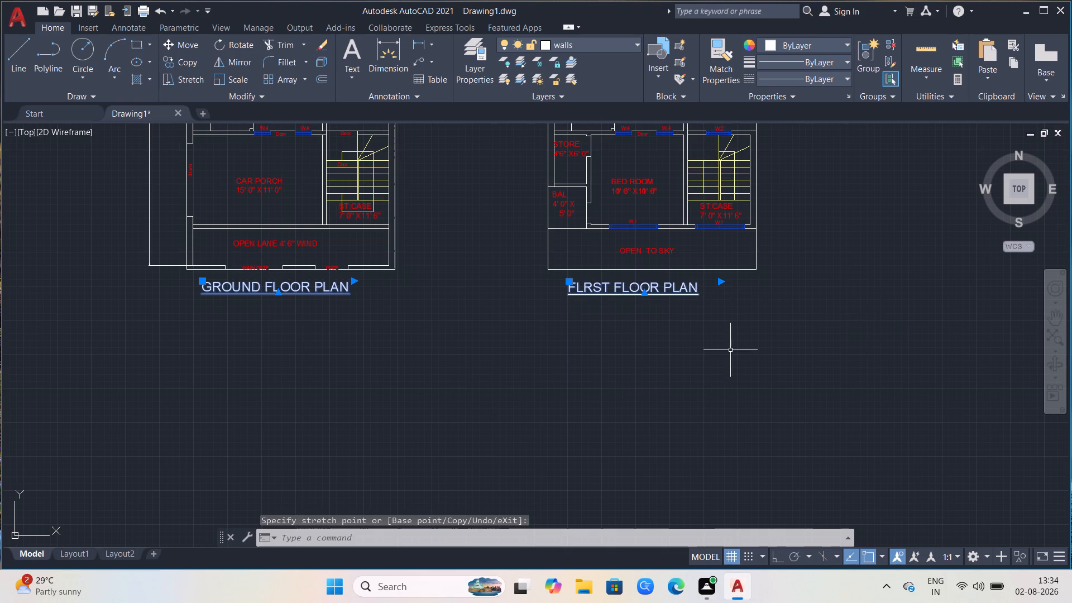
pyautogui.press('Escape')
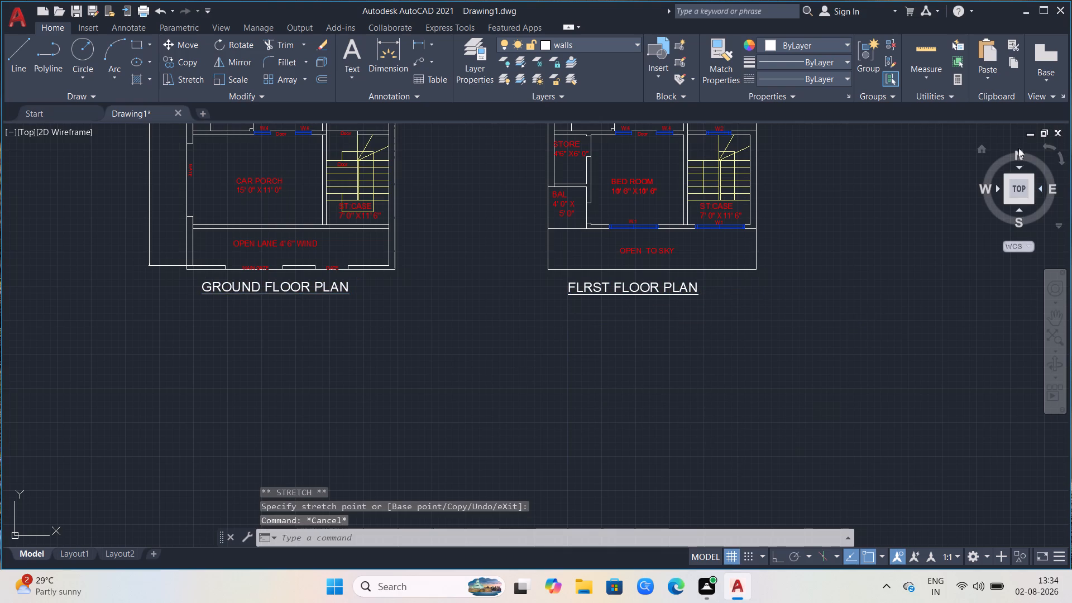
# Delete the stray D.1 label inside the first floor bedroom above the BAL area.
pyautogui.scroll(-2, 604, 456)
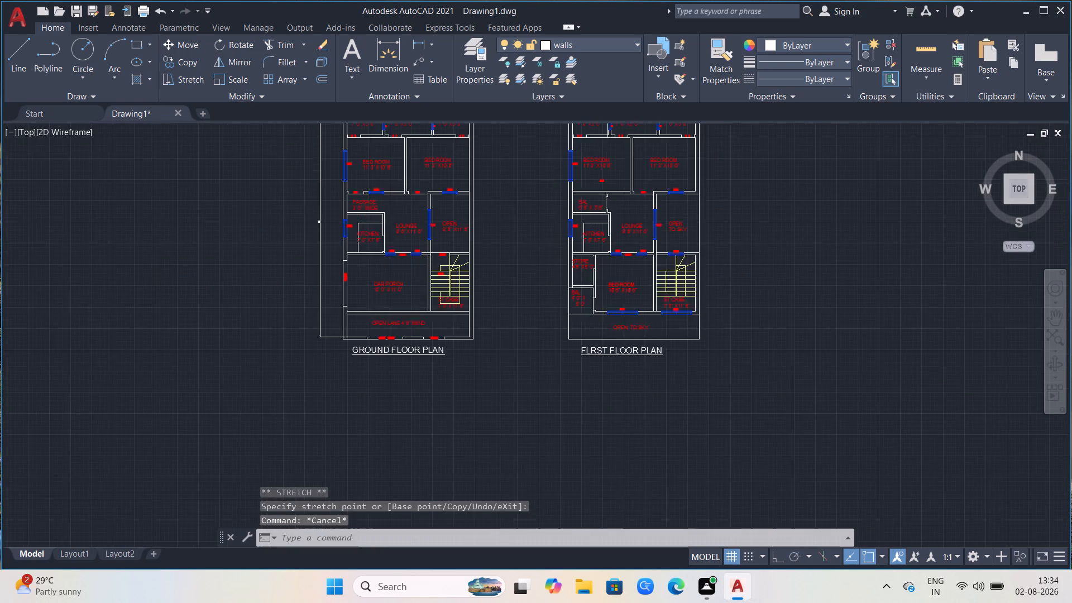
pyautogui.scroll(1, 545, 235)
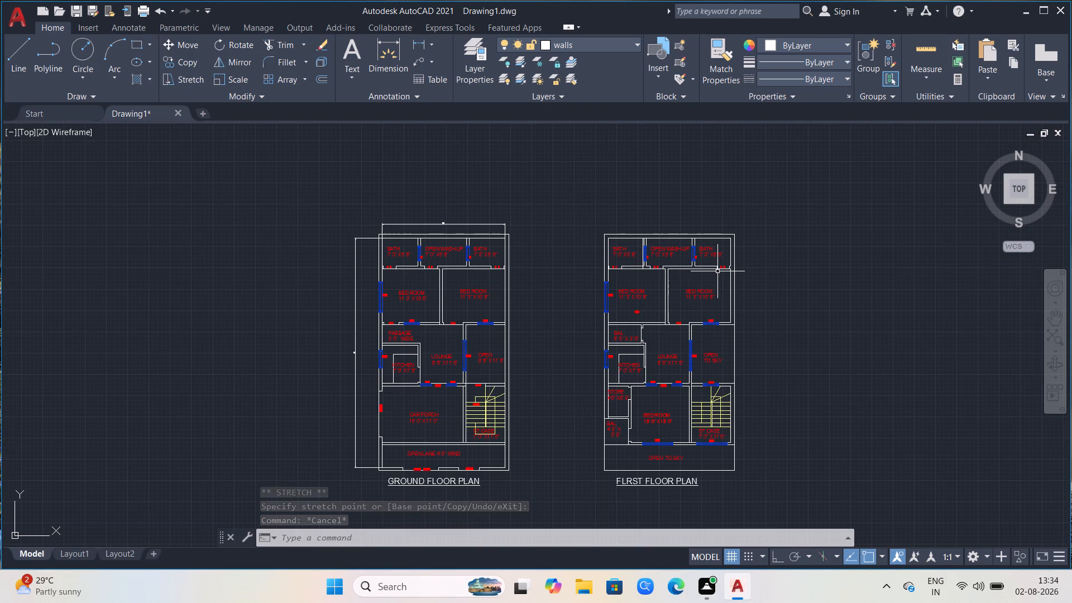
pyautogui.scroll(5, 648, 318)
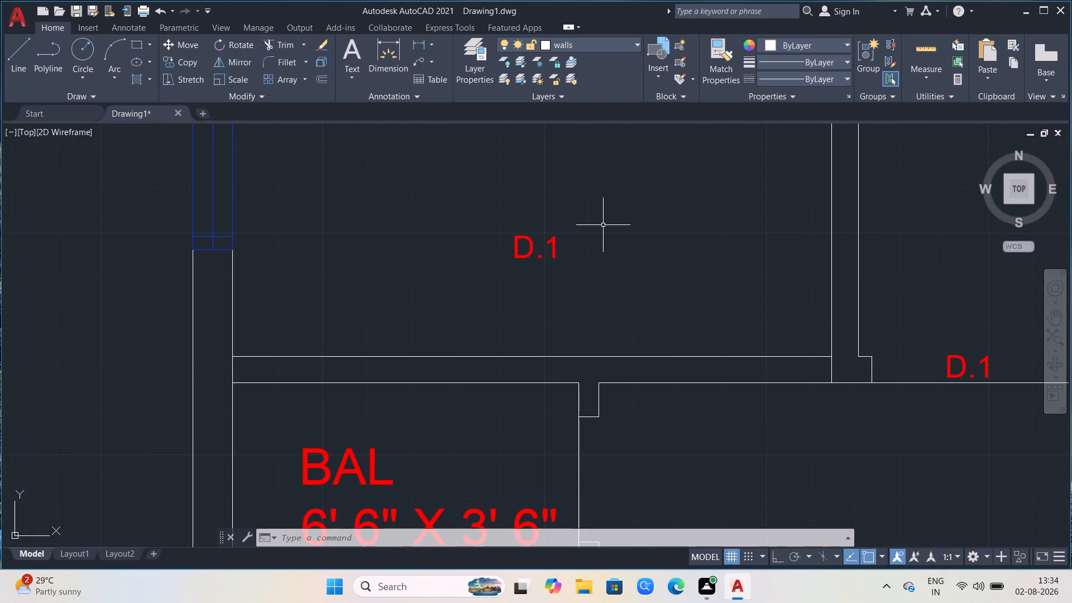
pyautogui.click(602, 222)
pyautogui.click(444, 270)
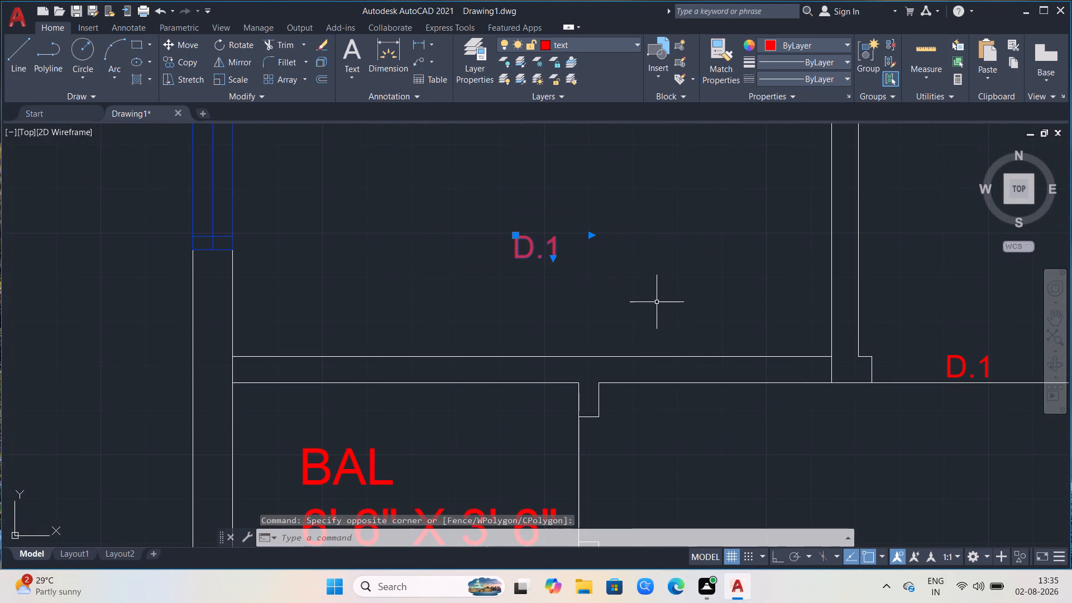
pyautogui.press('Delete')
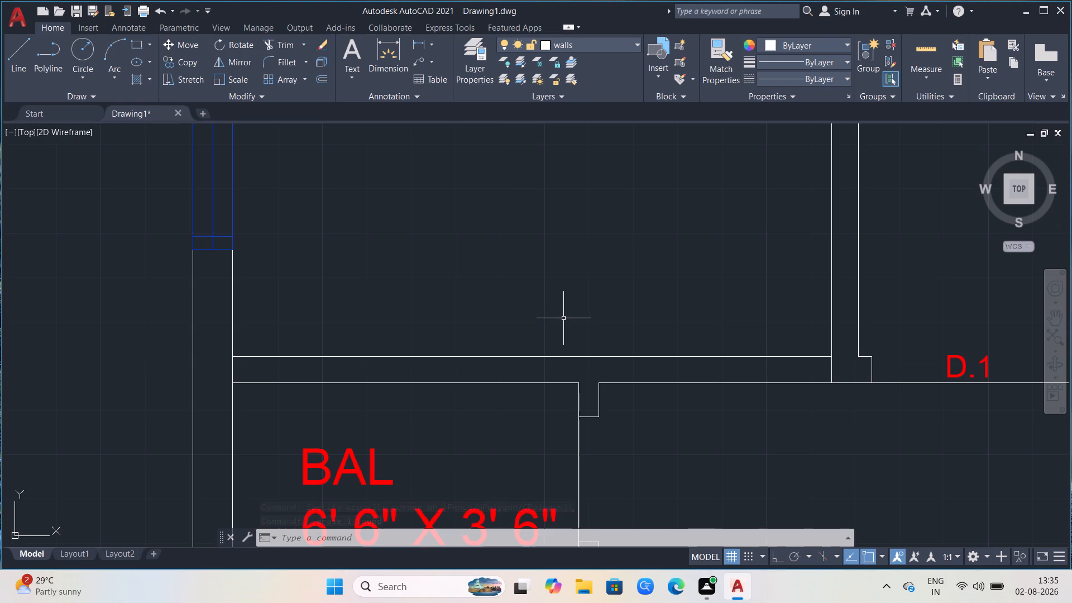
# Draw a horizontal line about 91'-9" long with Ortho on, crossing the bedrooms of both floor plans and extending past their outer sides.
pyautogui.scroll(-3, 468, 334)
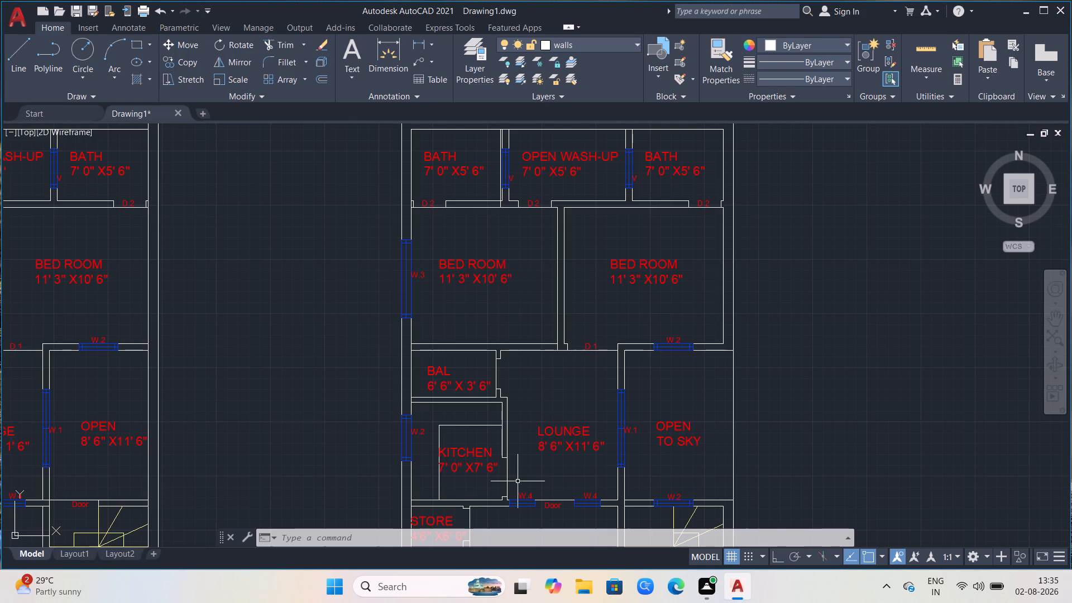
pyautogui.scroll(-1, 518, 481)
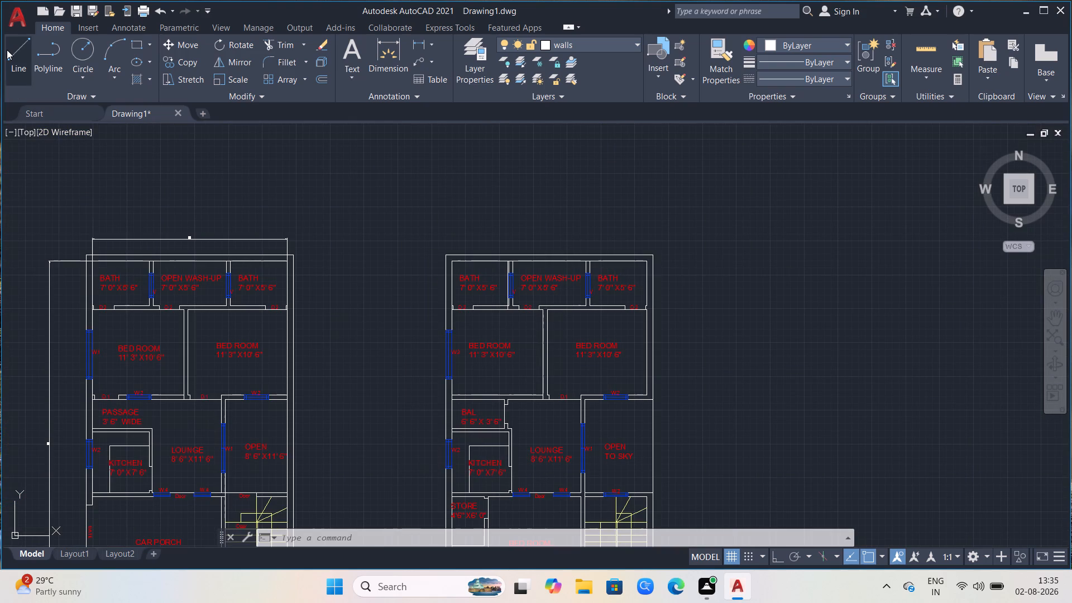
pyautogui.click(7, 50)
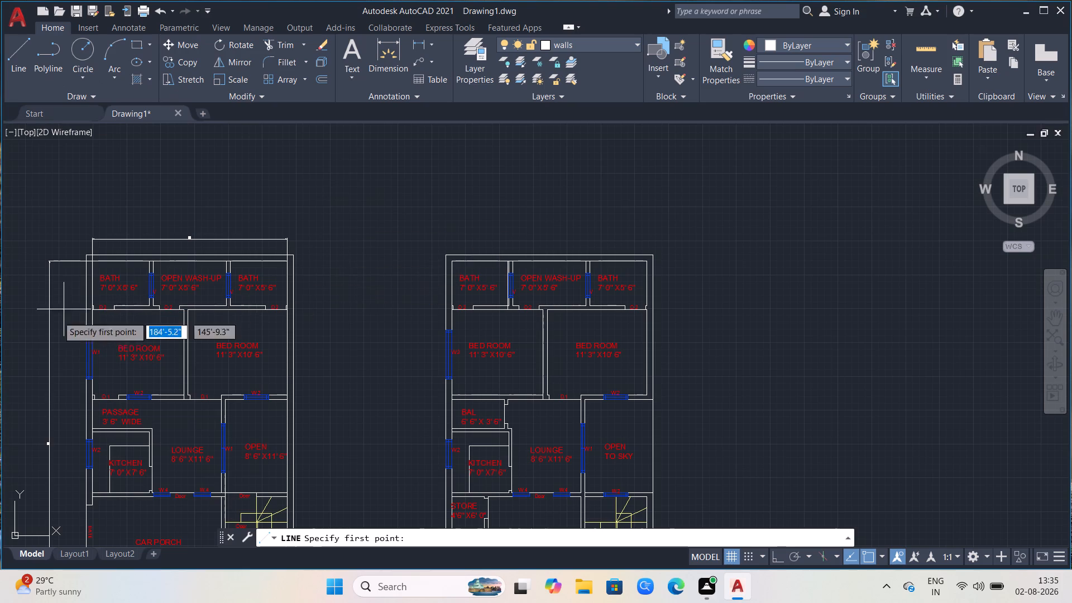
pyautogui.click(26, 355)
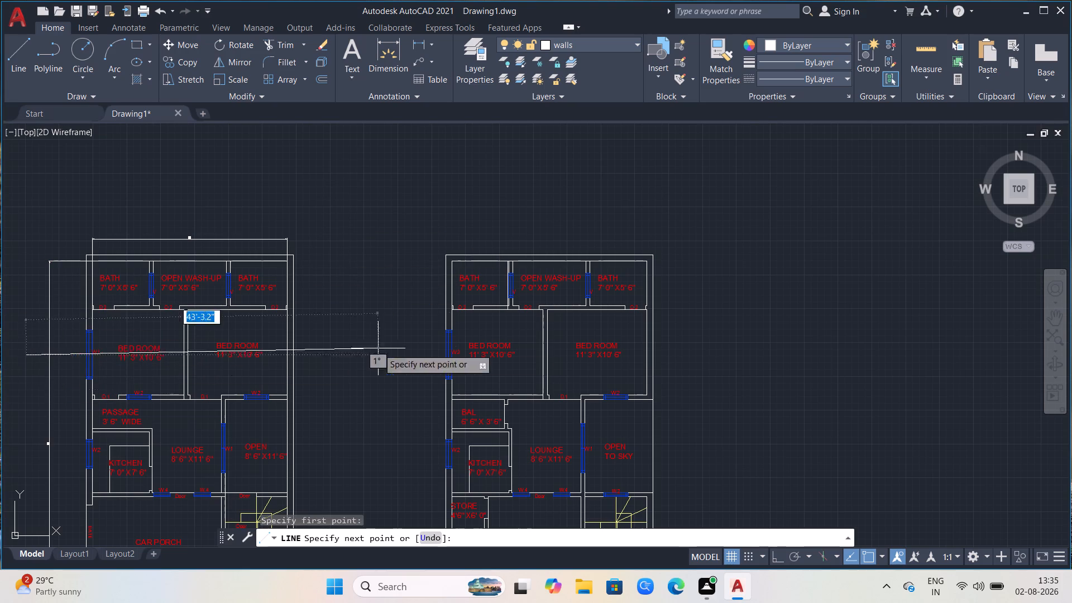
pyautogui.press('F8')
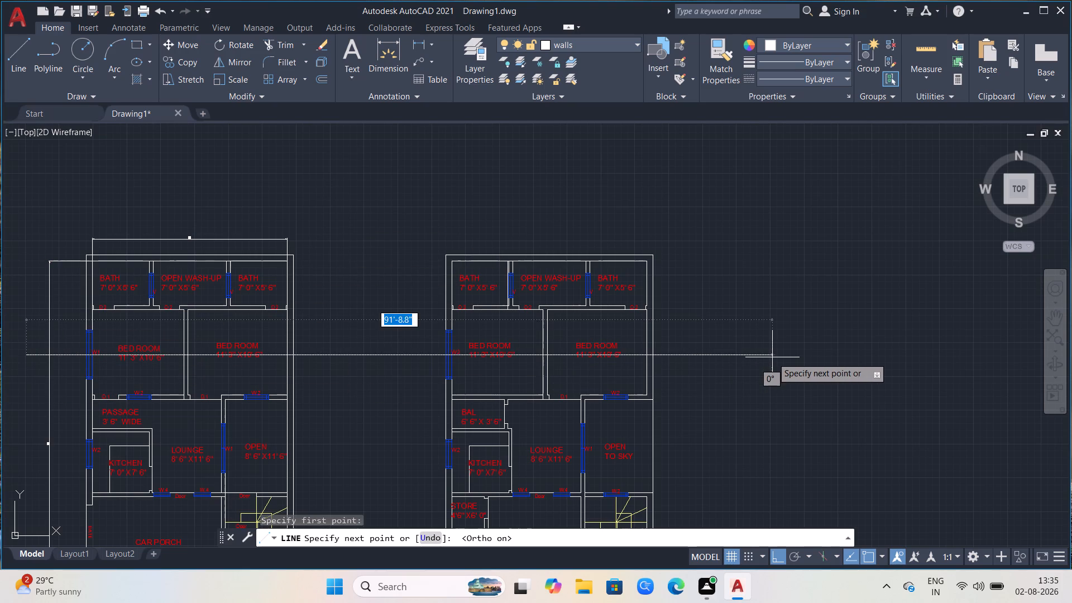
pyautogui.click(772, 357)
pyautogui.press('Escape')
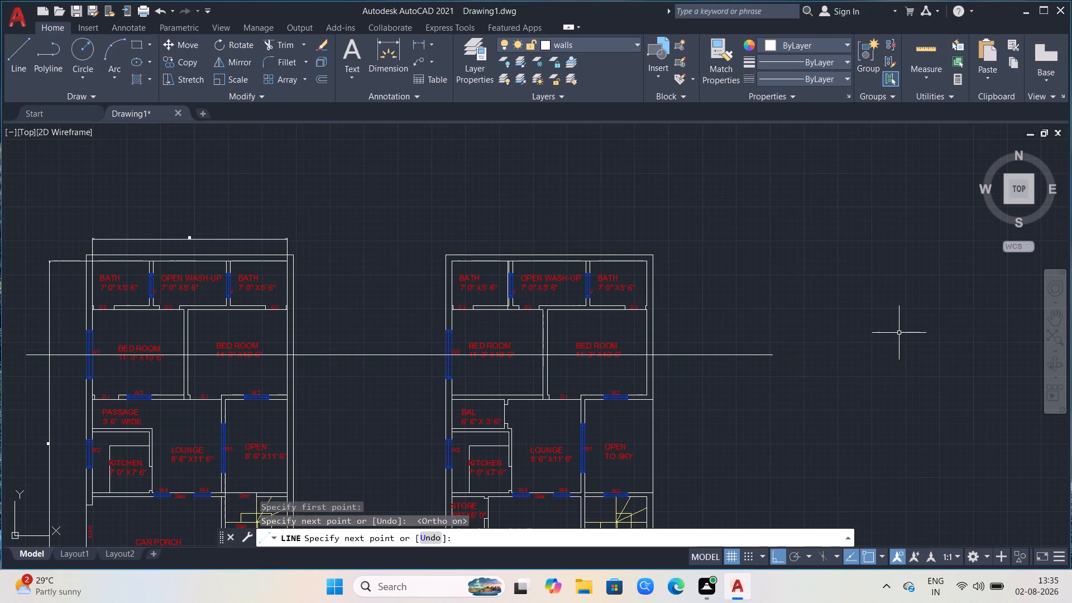
# Draw a triangular marker at the horizontal line's ground floor end, about 3'-7" straight up and diagonally back to the line at the vertical dimension.
pyautogui.scroll(-1, 161, 395)
pyautogui.scroll(2, 40, 388)
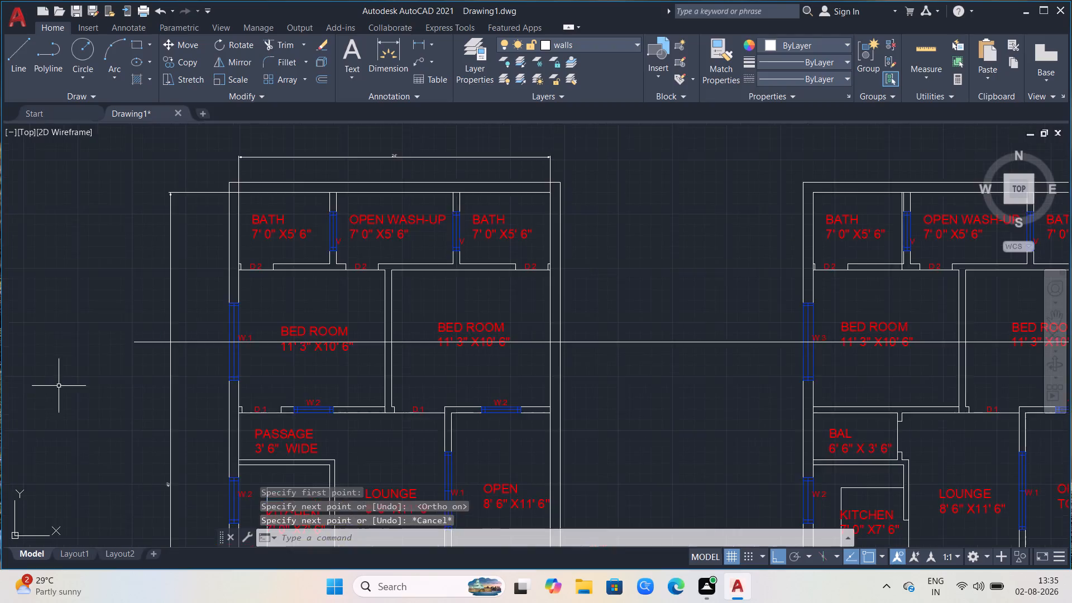
pyautogui.scroll(-1, 136, 306)
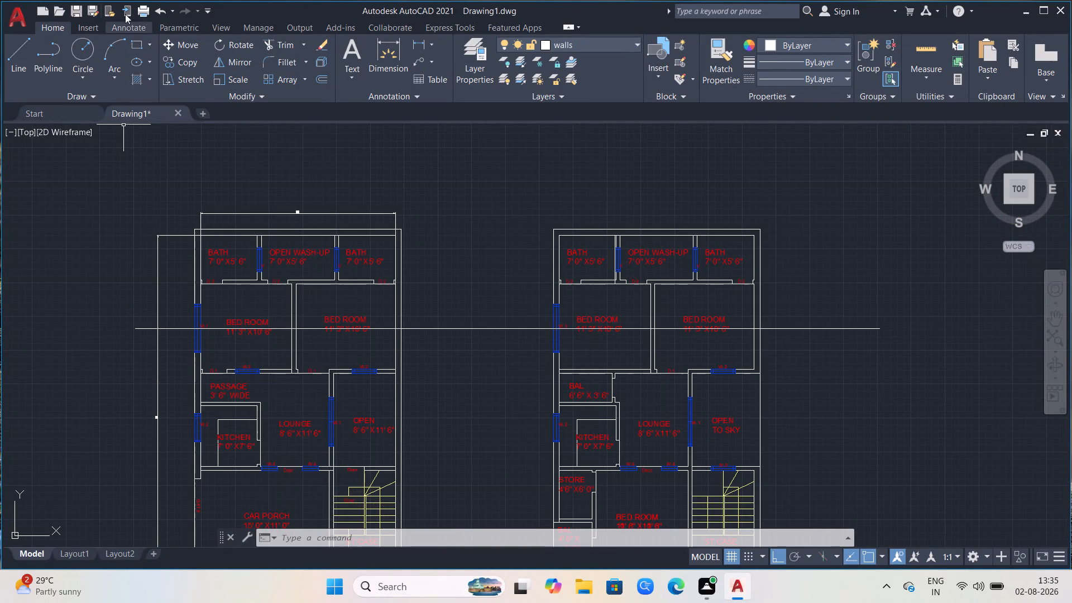
pyautogui.click(28, 63)
pyautogui.click(137, 327)
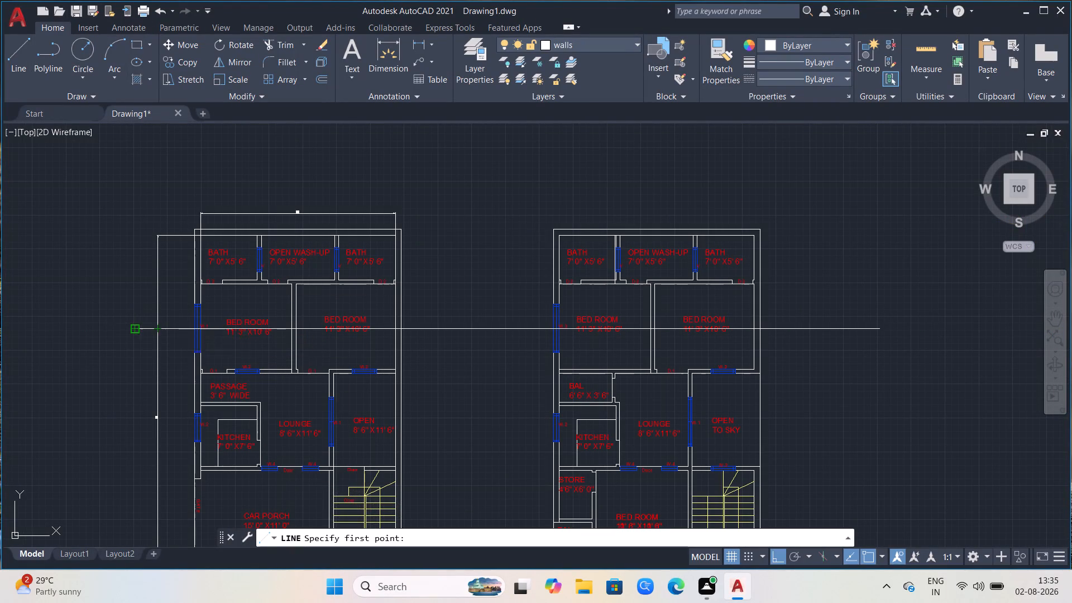
pyautogui.click(135, 300)
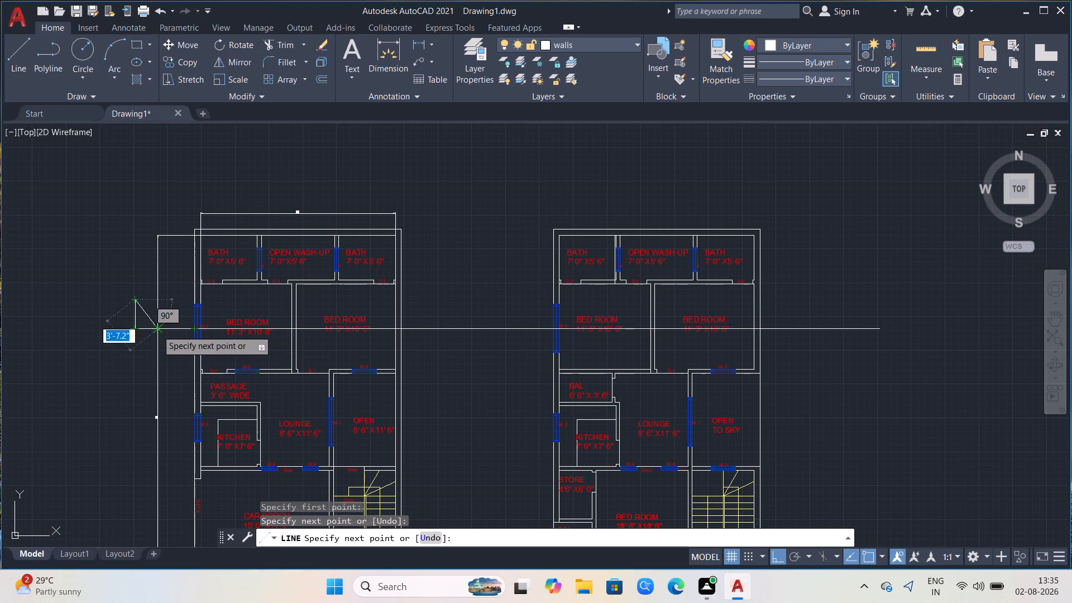
pyautogui.scroll(4, 152, 331)
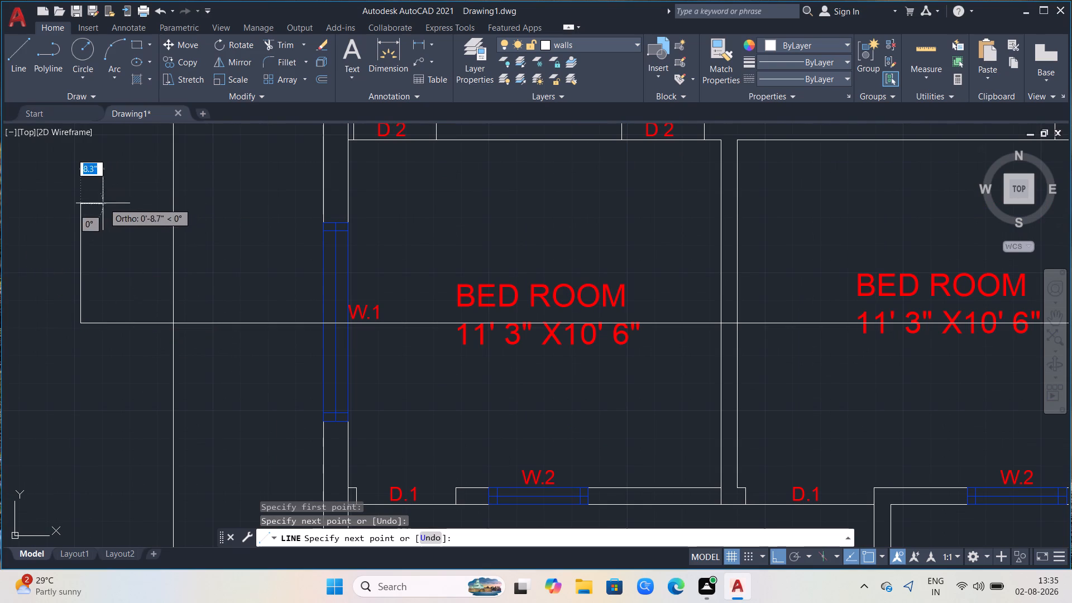
pyautogui.click(170, 321)
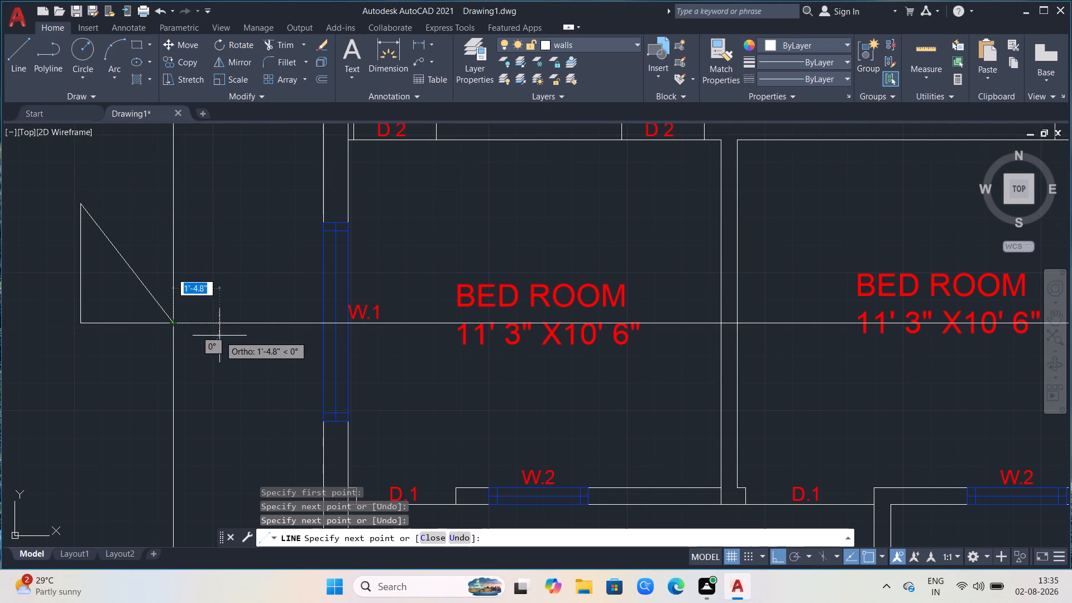
pyautogui.press('Escape')
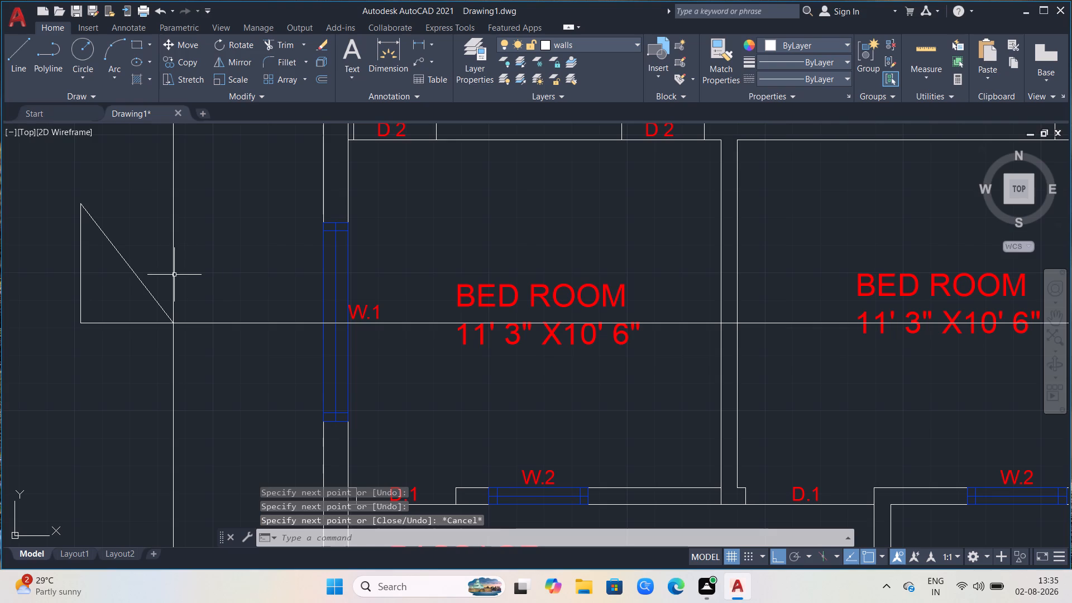
pyautogui.scroll(-2, 184, 296)
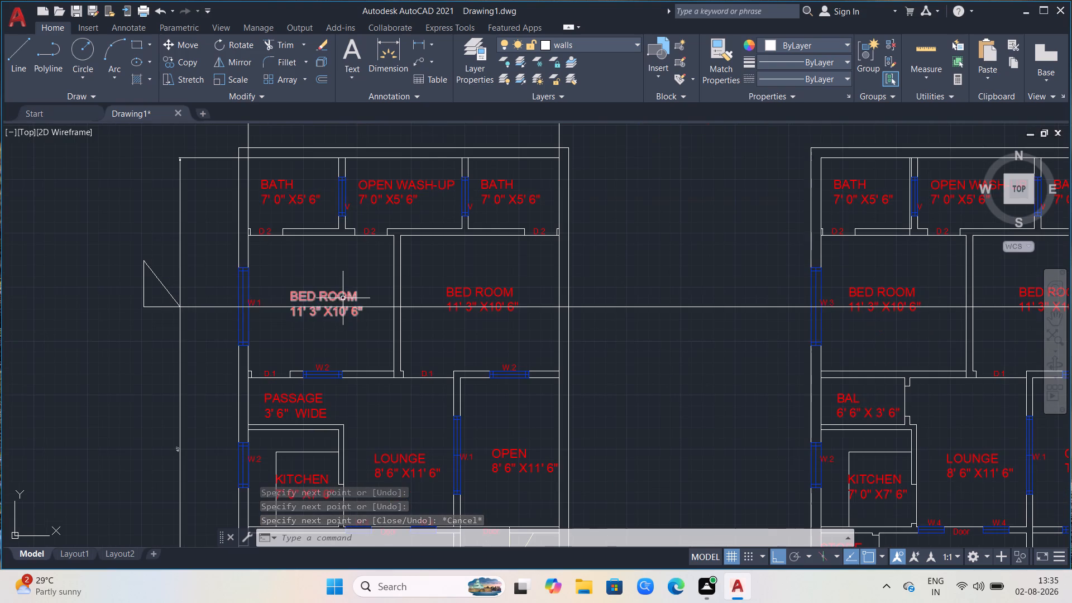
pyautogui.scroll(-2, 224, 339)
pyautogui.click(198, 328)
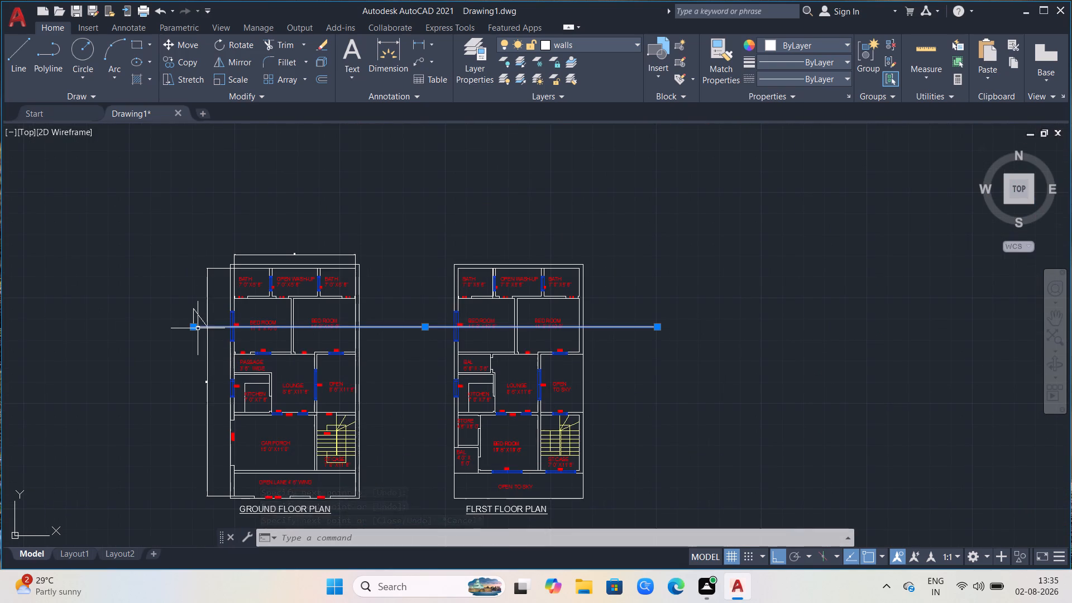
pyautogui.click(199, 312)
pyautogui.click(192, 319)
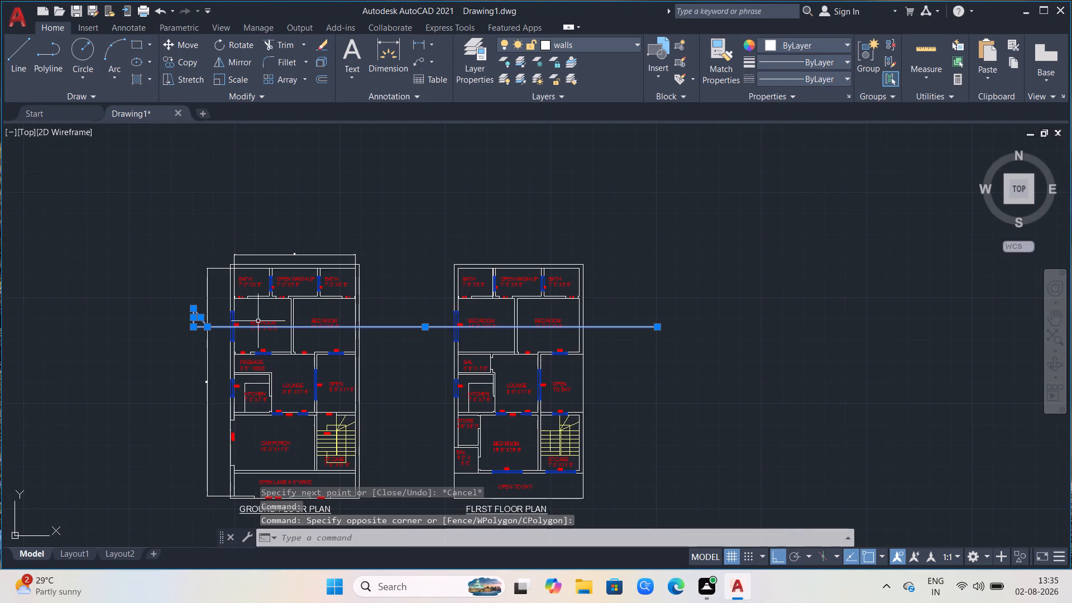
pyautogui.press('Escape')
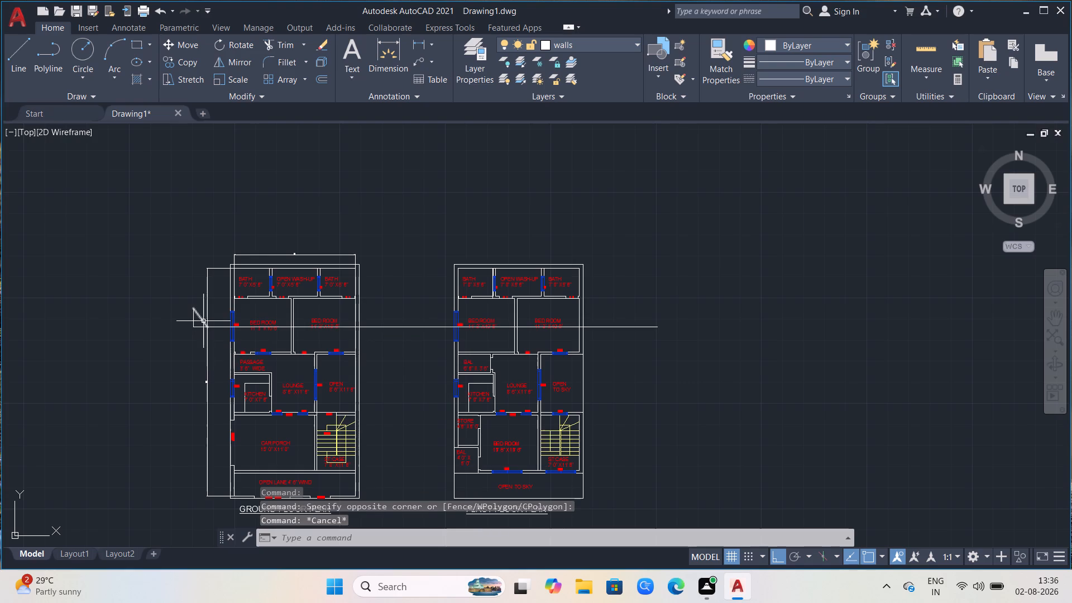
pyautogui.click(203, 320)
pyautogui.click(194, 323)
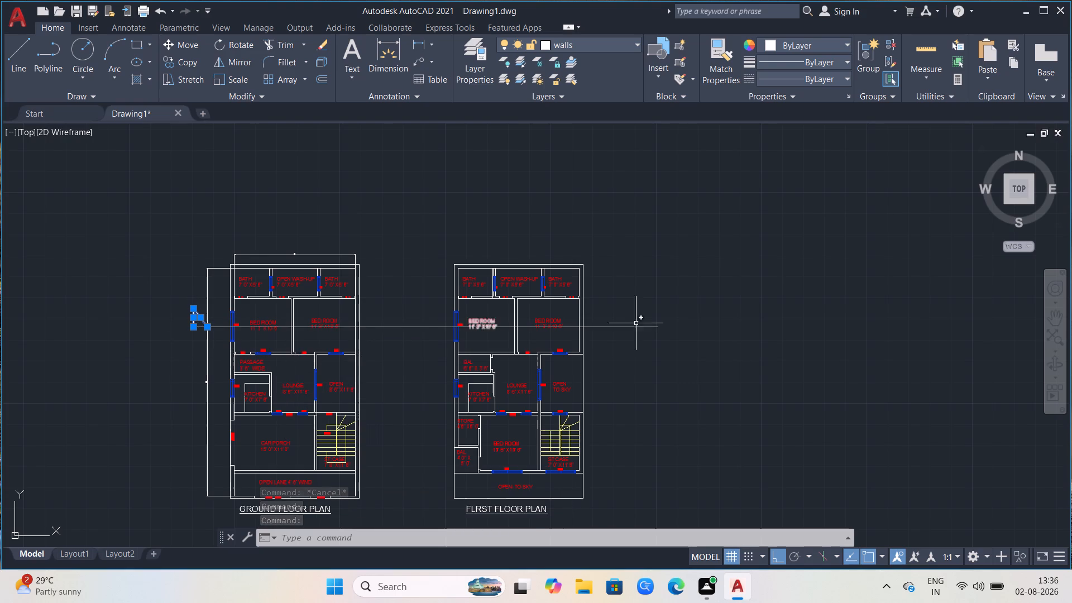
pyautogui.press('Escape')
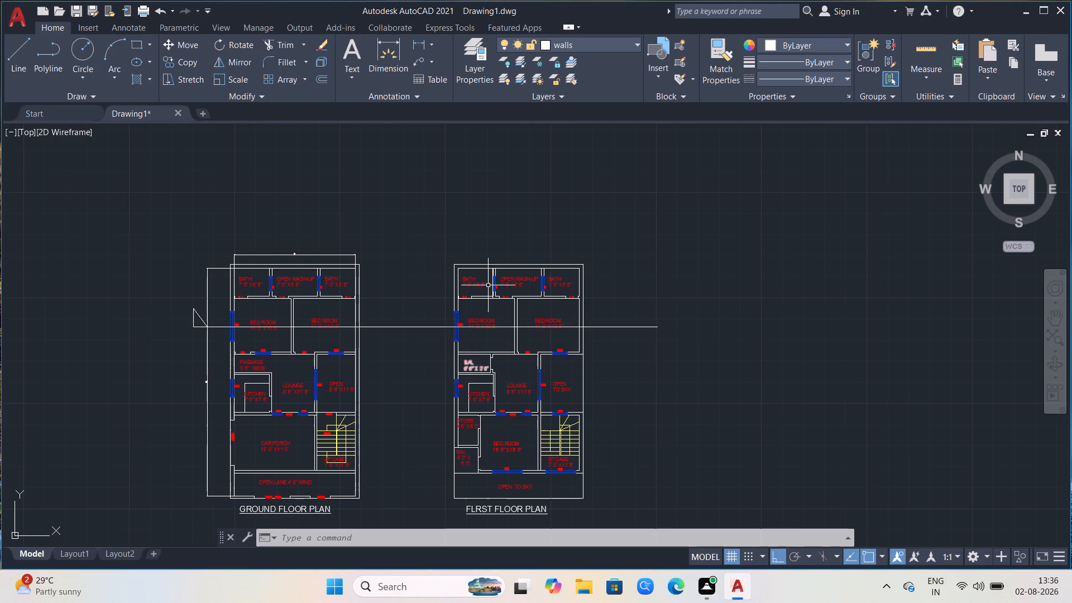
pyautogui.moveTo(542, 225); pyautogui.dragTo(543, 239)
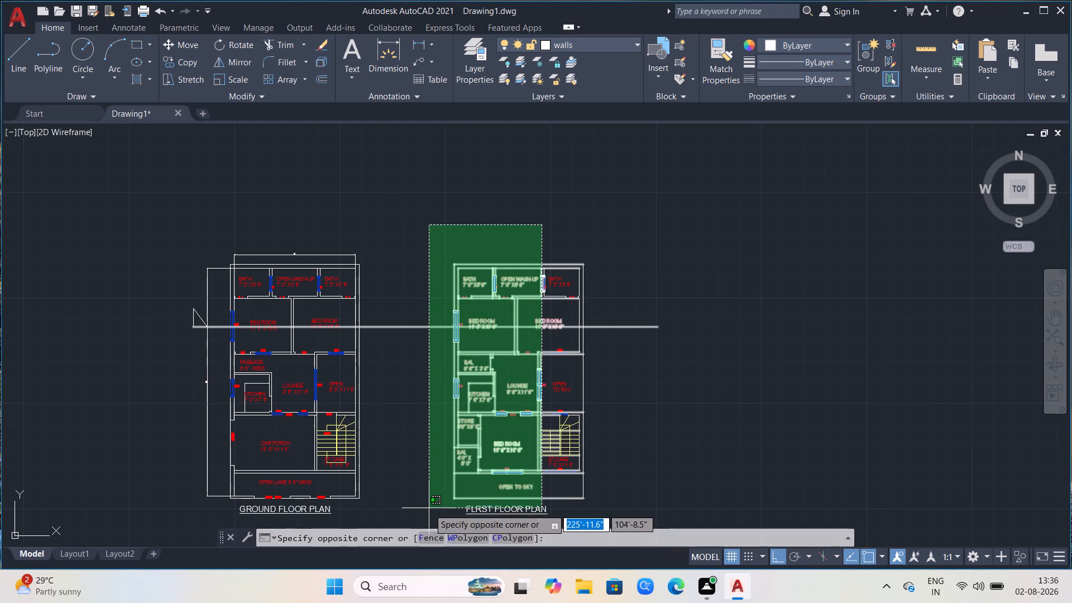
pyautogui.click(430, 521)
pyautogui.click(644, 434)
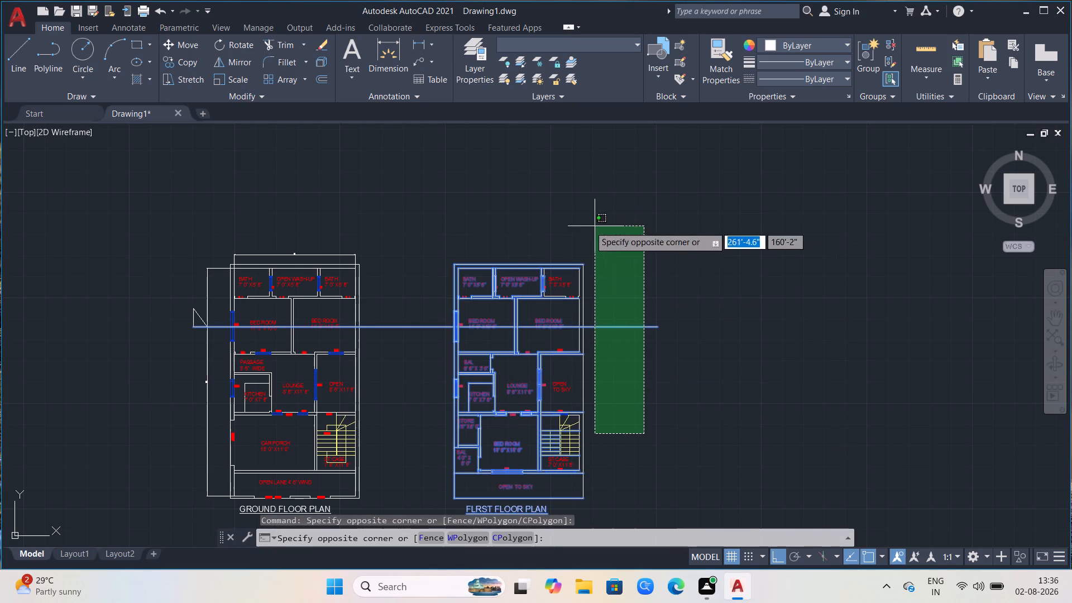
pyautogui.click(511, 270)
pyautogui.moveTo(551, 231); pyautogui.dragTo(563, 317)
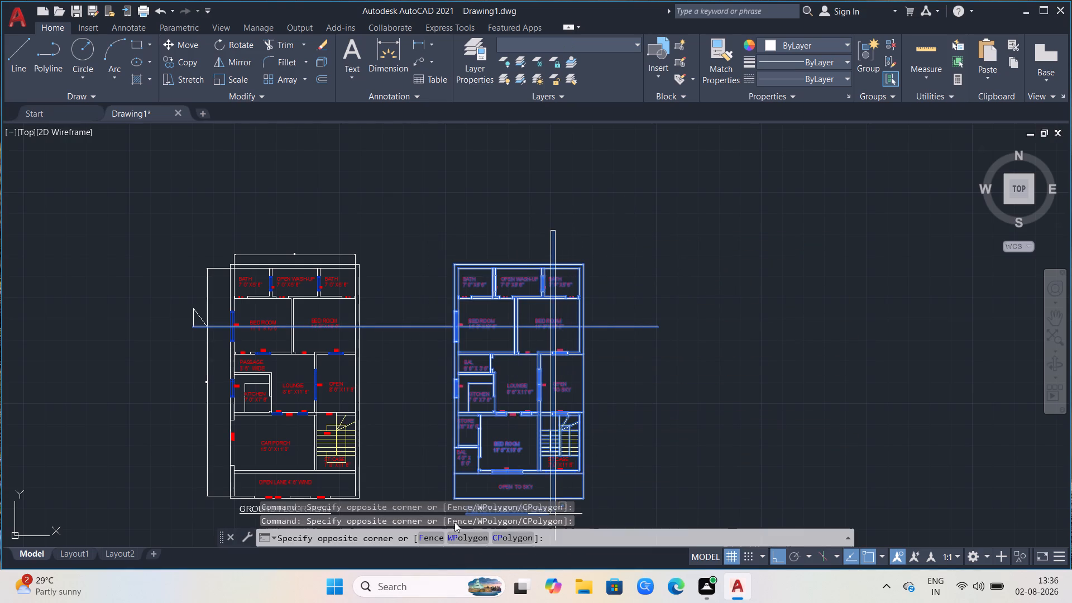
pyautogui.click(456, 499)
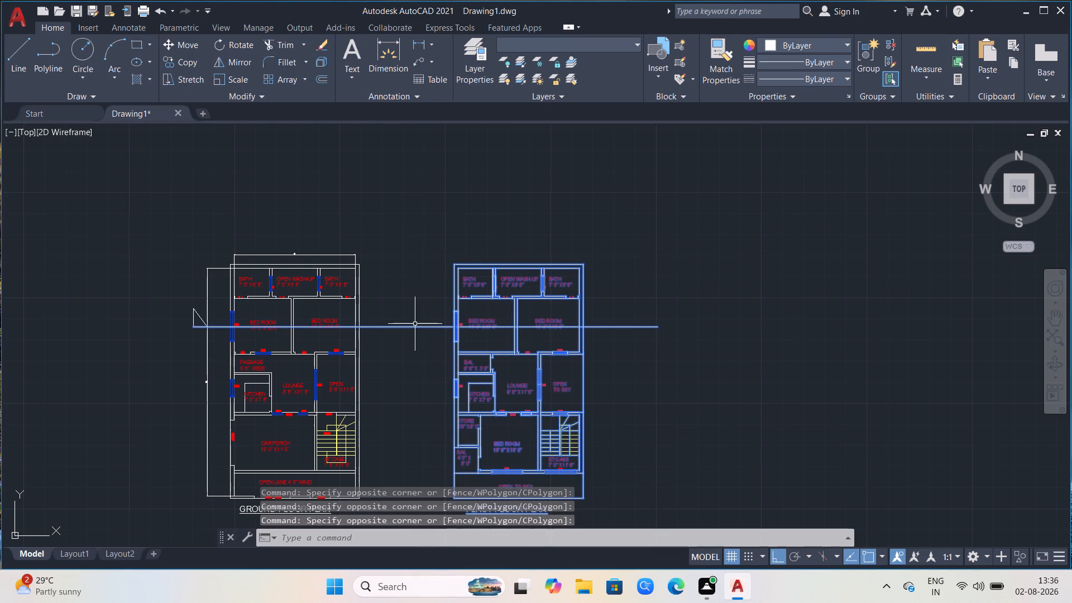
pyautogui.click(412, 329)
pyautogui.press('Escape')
# Delete the long horizontal line across both floor plans and the two marker lines at its ground floor end.
pyautogui.click(412, 328)
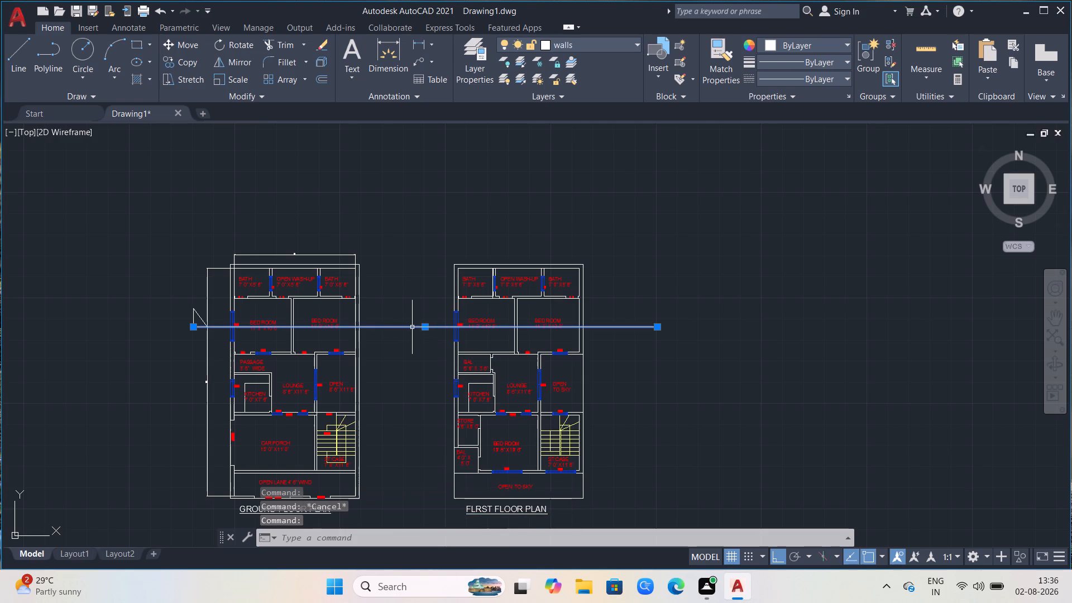
pyautogui.press('Delete')
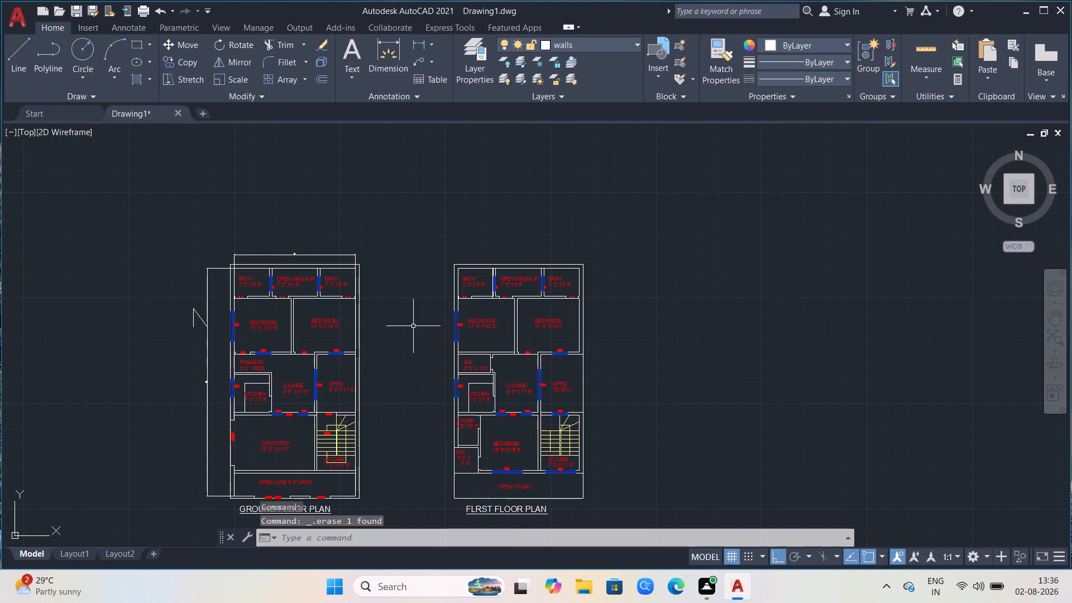
pyautogui.click(192, 315)
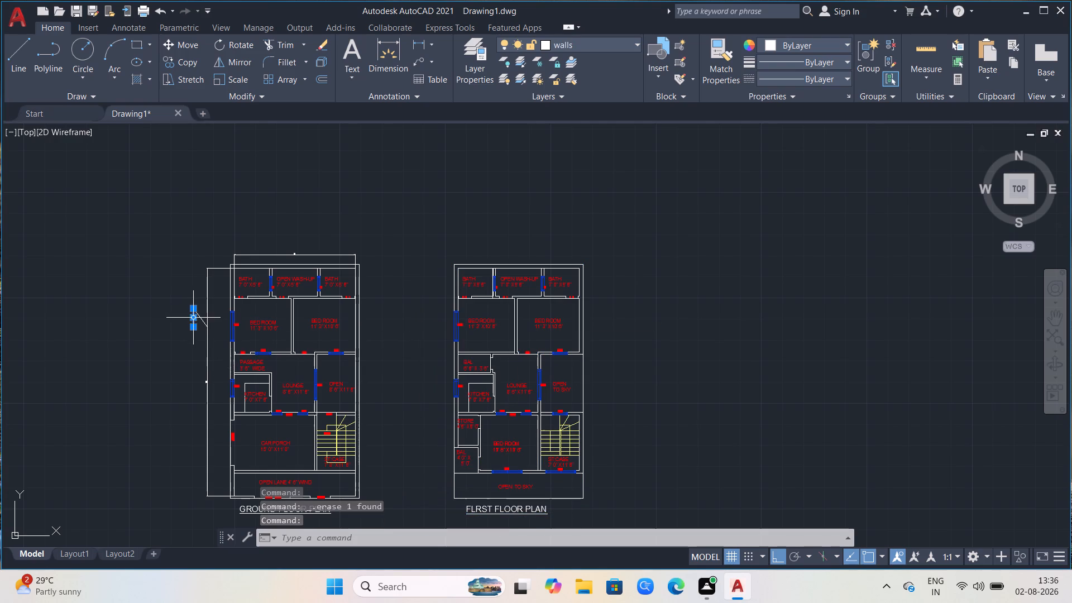
pyautogui.click(200, 313)
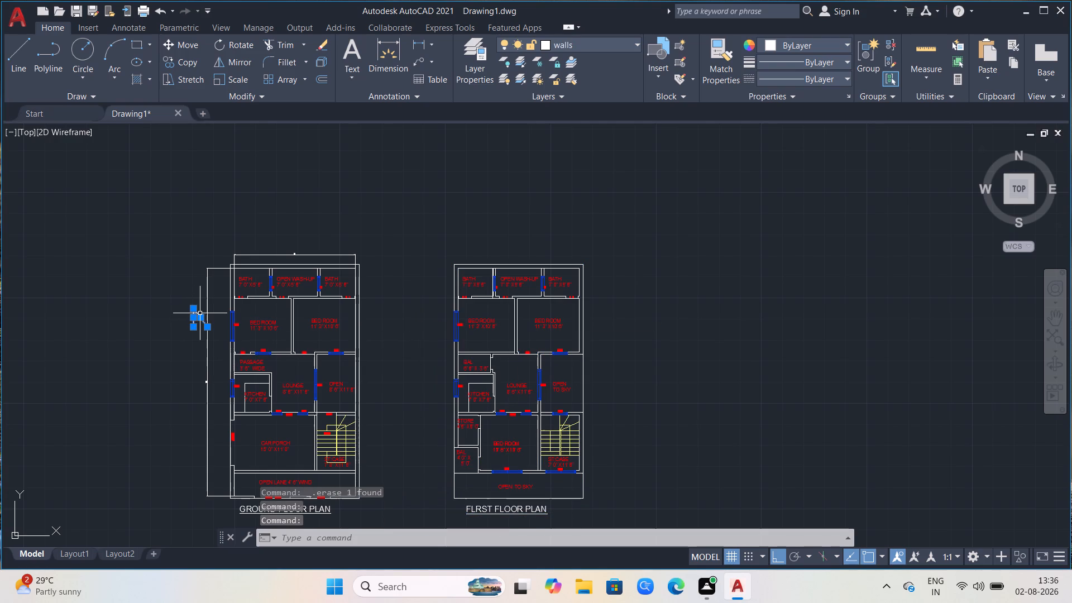
pyautogui.press('Delete')
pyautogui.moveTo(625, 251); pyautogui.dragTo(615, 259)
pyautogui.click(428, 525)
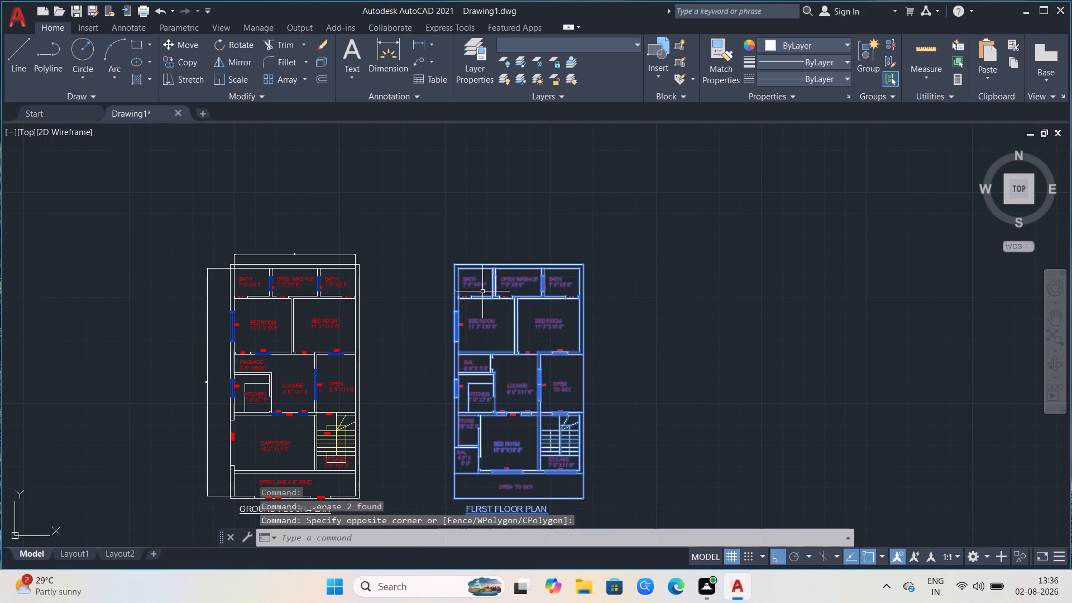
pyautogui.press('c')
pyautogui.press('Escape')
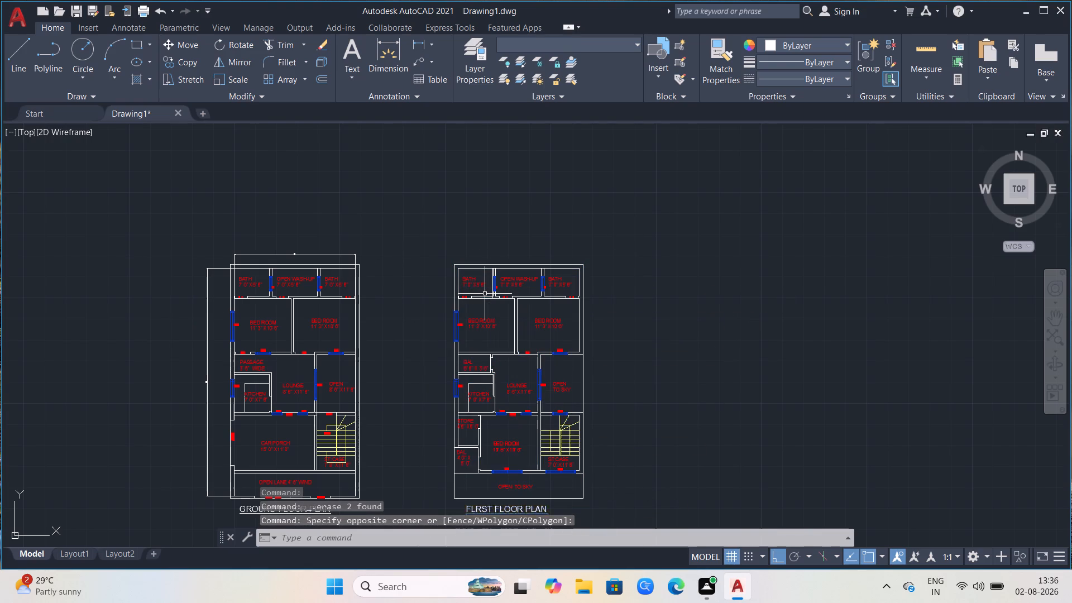
# Move the whole first floor plan with its title horizontally towards the ground floor plan, leaving a narrow gap between them.
pyautogui.press('m')
pyautogui.press('Return')
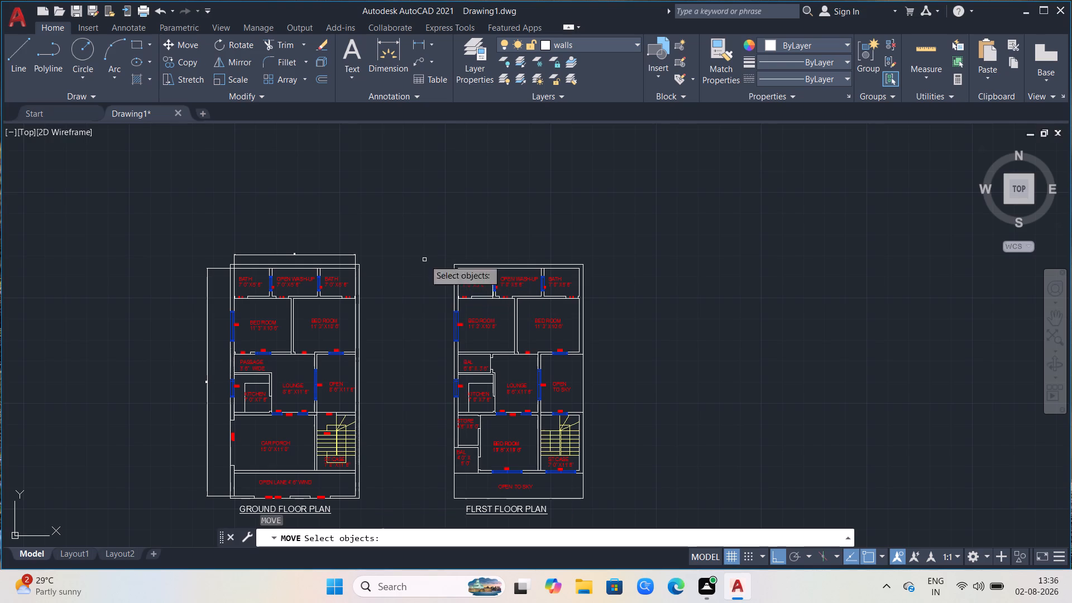
pyautogui.moveTo(394, 217); pyautogui.dragTo(502, 310)
pyautogui.click(696, 525)
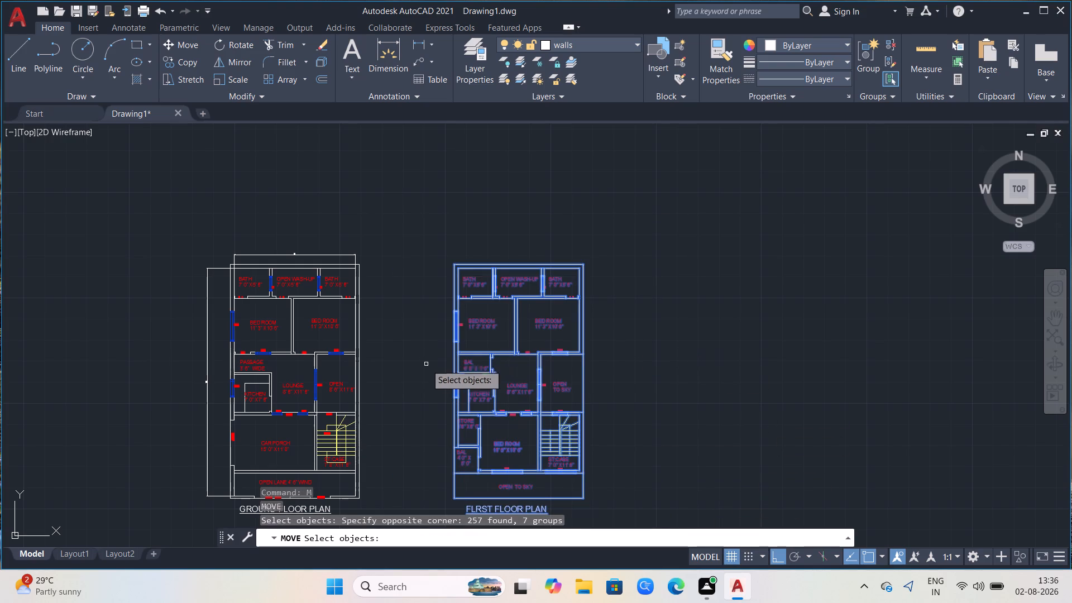
pyautogui.moveTo(410, 227); pyautogui.dragTo(461, 292)
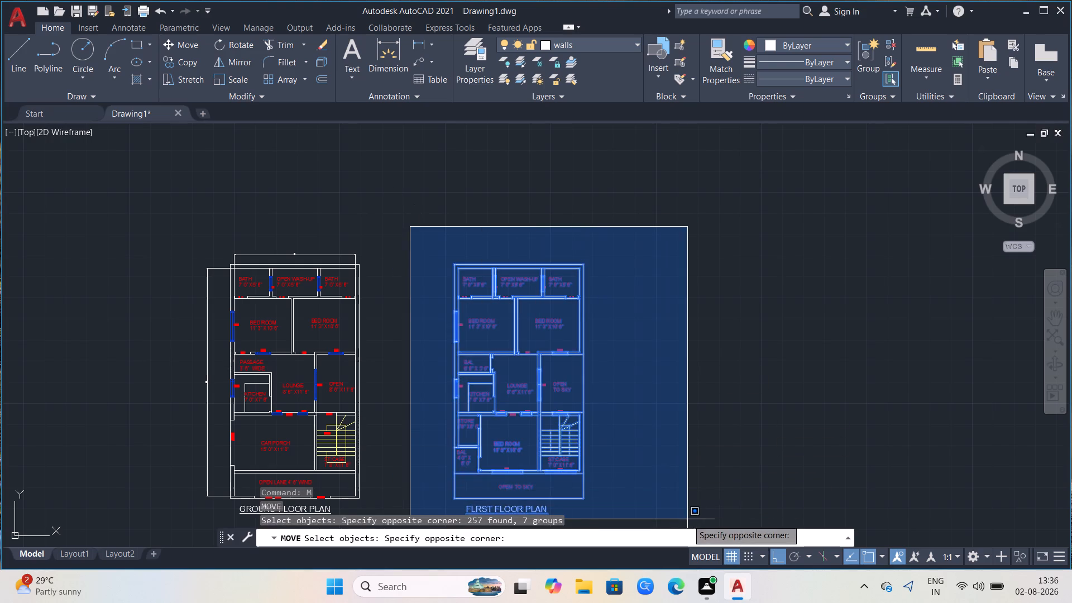
pyautogui.moveTo(687, 518); pyautogui.dragTo(690, 513)
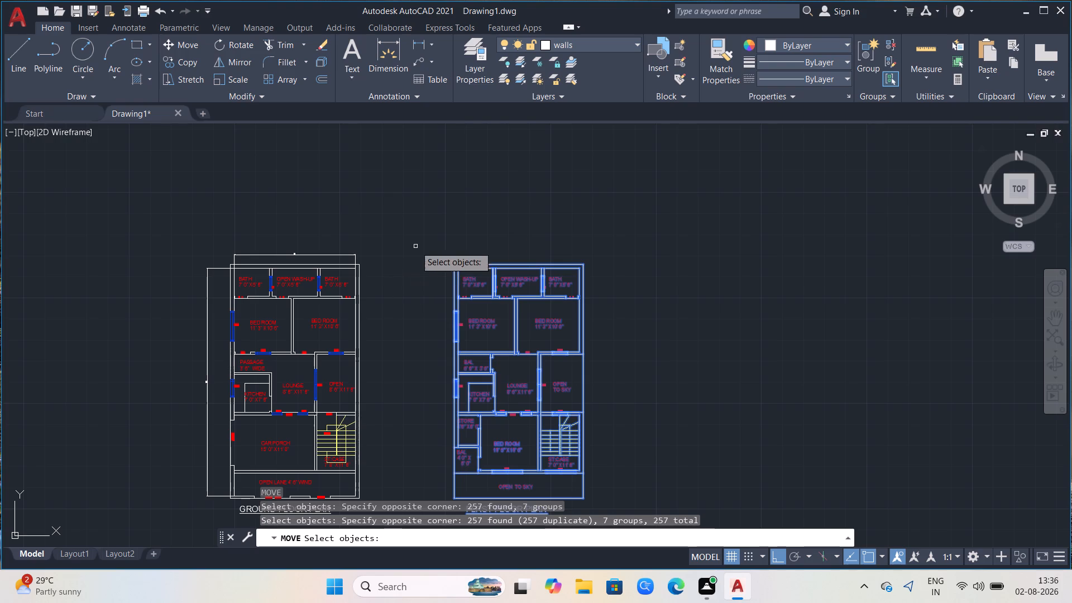
pyautogui.press('Return')
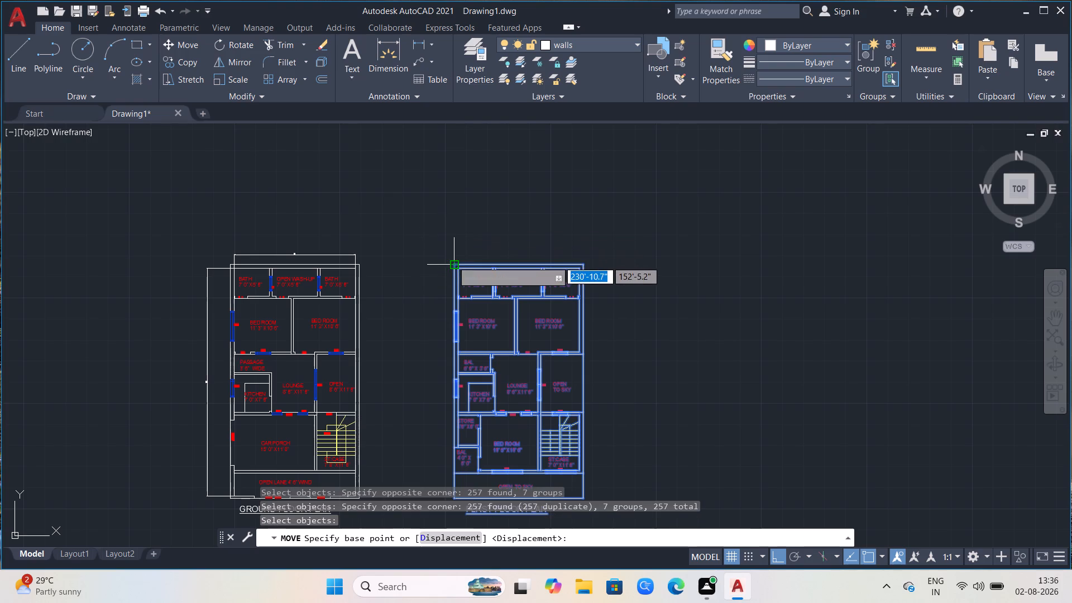
pyautogui.click(452, 261)
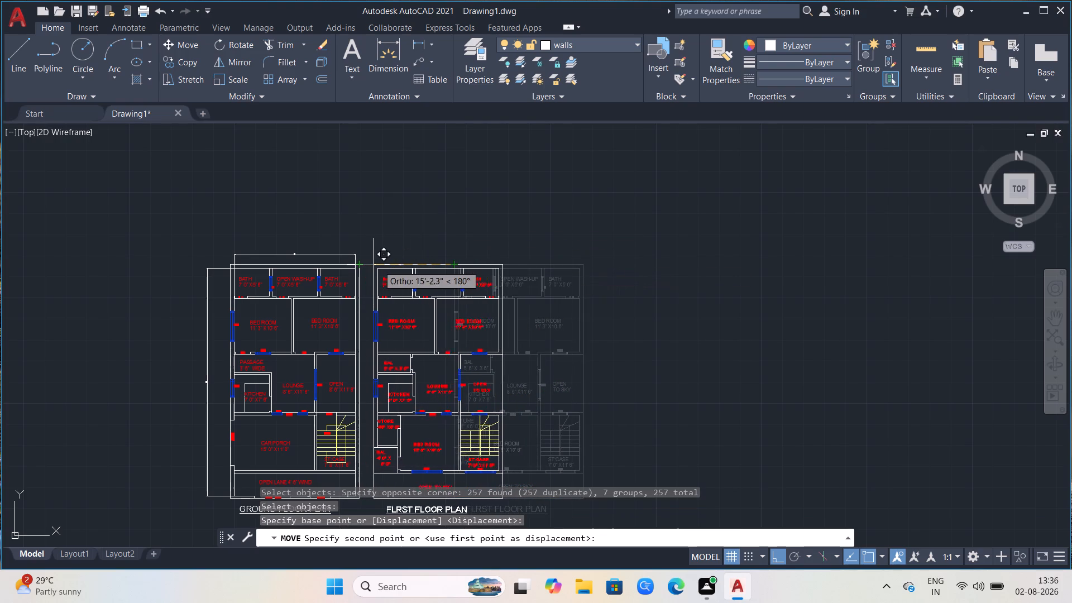
pyautogui.click(393, 265)
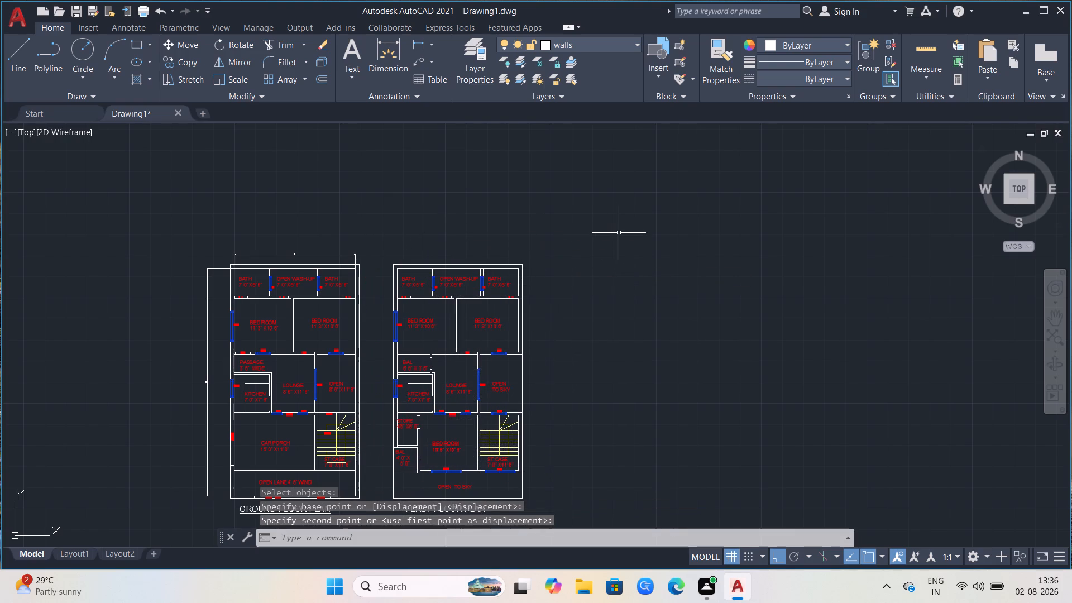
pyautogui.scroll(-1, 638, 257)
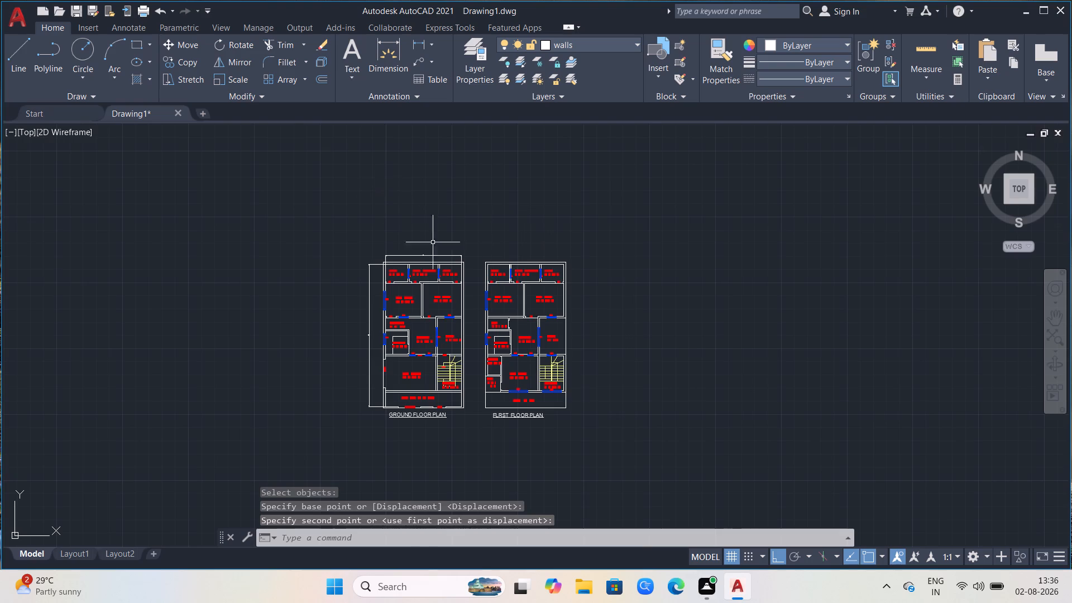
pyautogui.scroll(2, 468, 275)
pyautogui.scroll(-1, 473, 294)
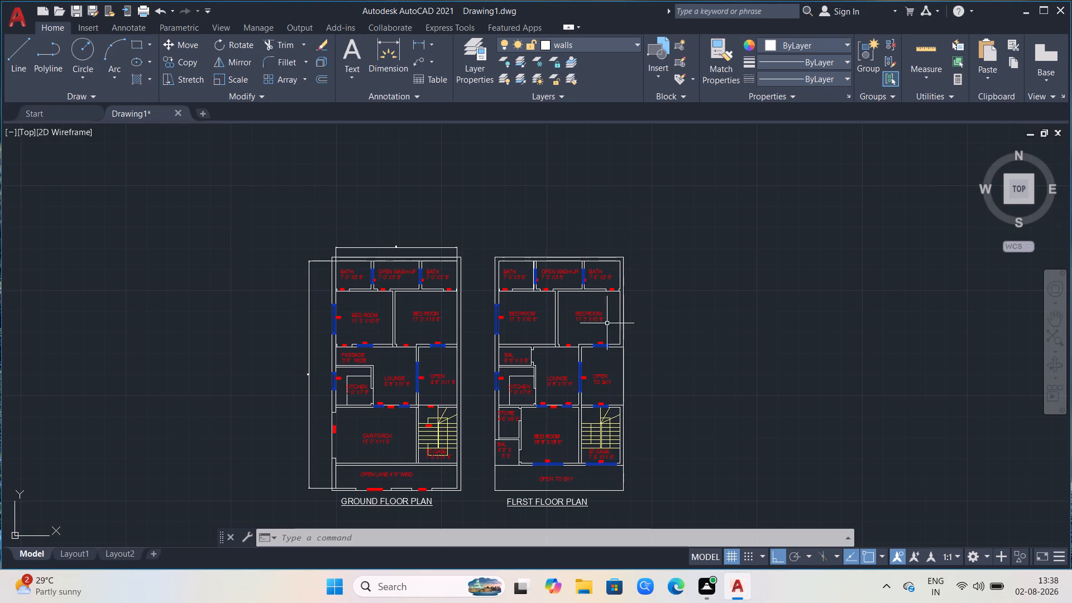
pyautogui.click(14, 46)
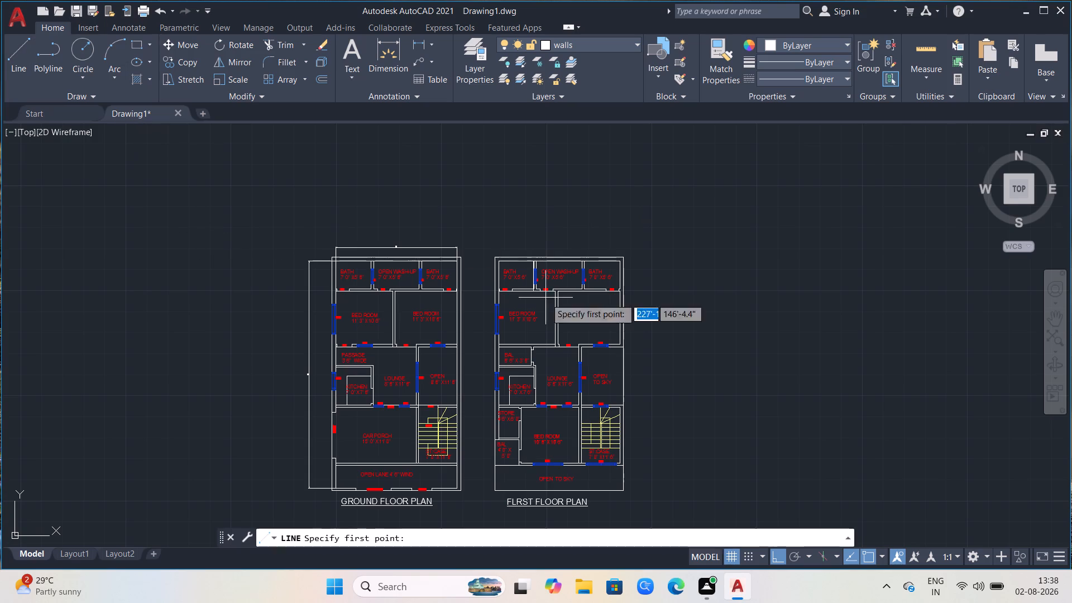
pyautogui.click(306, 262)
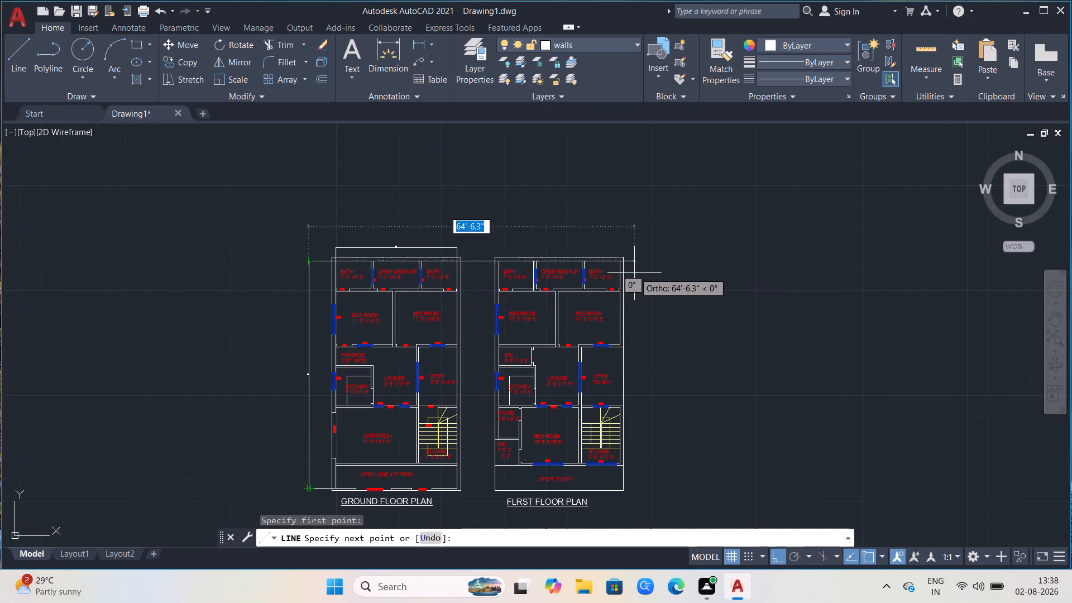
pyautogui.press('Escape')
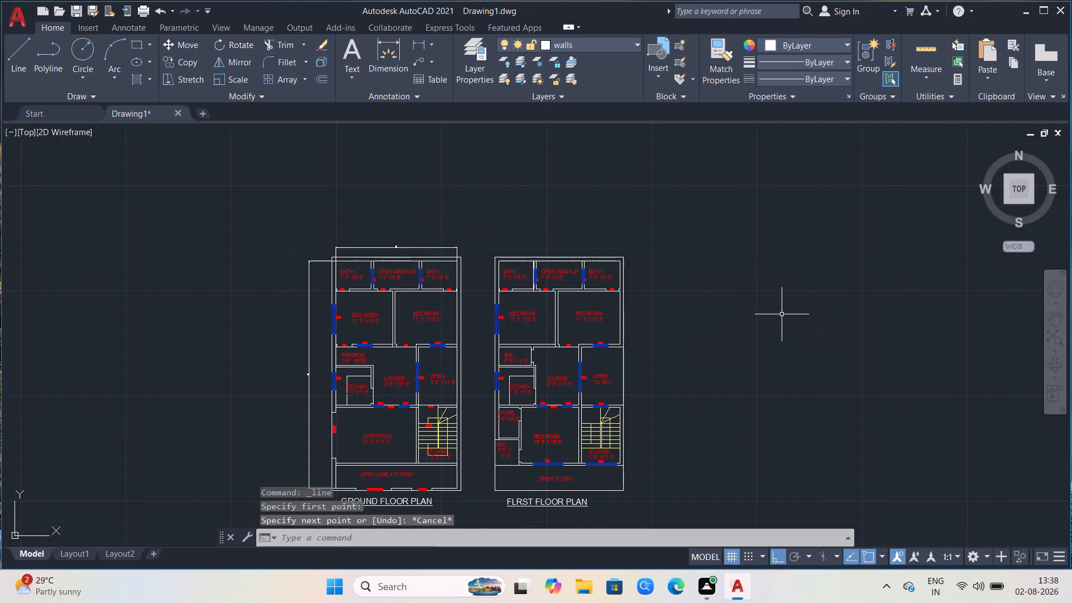
# Draw a horizontal line about 76' long through the upper bedrooms of both floor plans, extending past their outer sides.
pyautogui.click(16, 50)
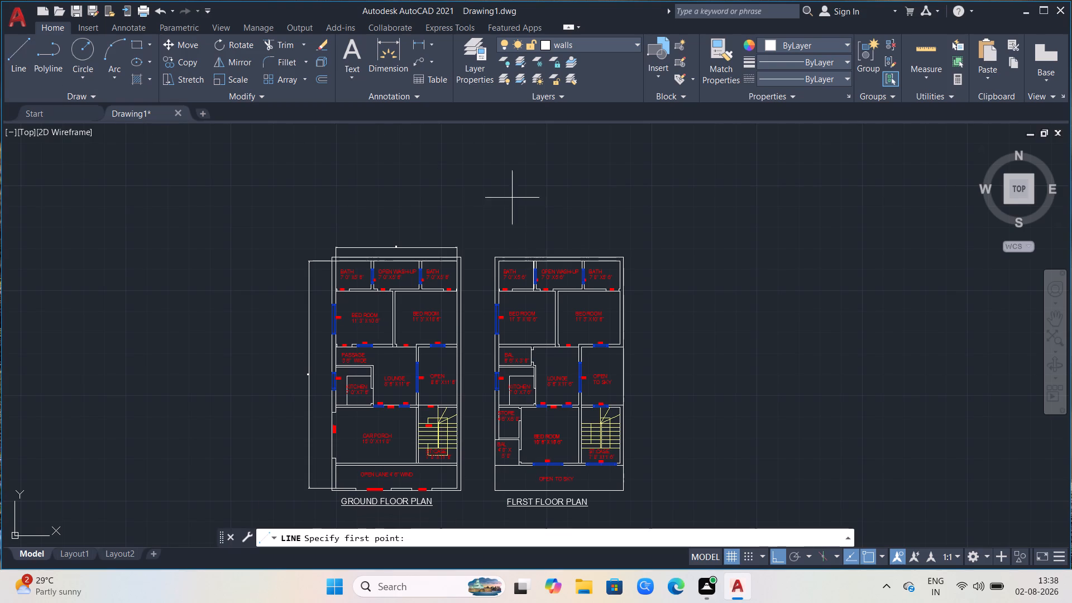
pyautogui.click(282, 317)
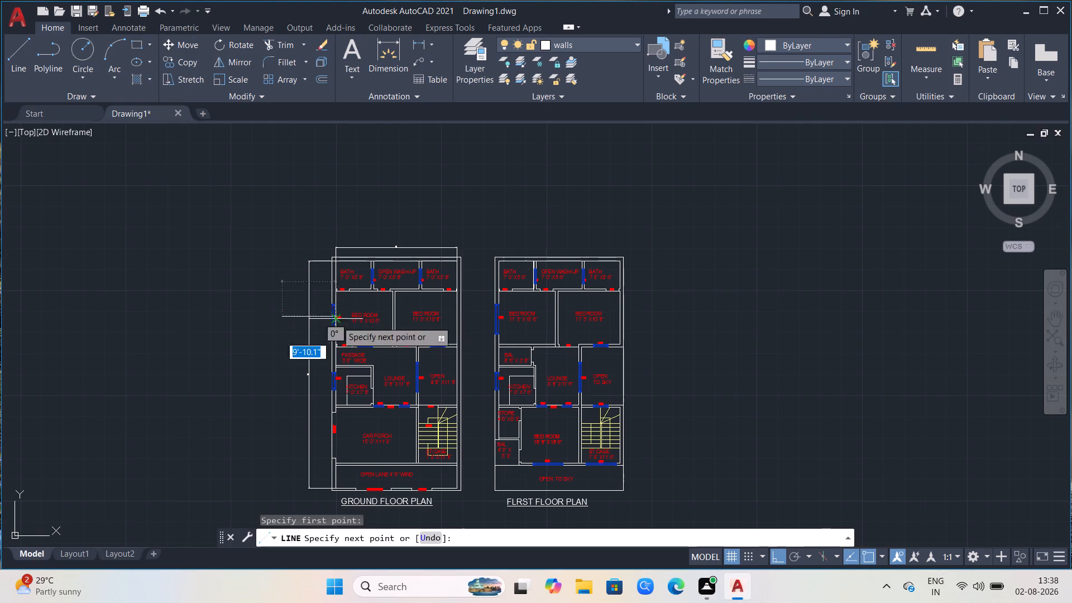
pyautogui.click(670, 323)
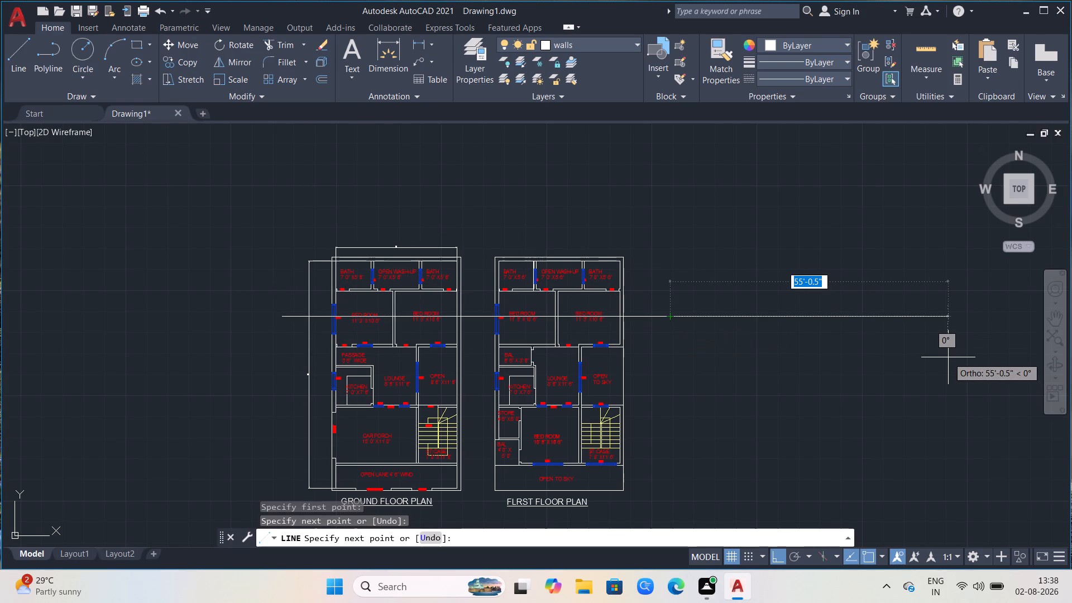
pyautogui.press('Escape')
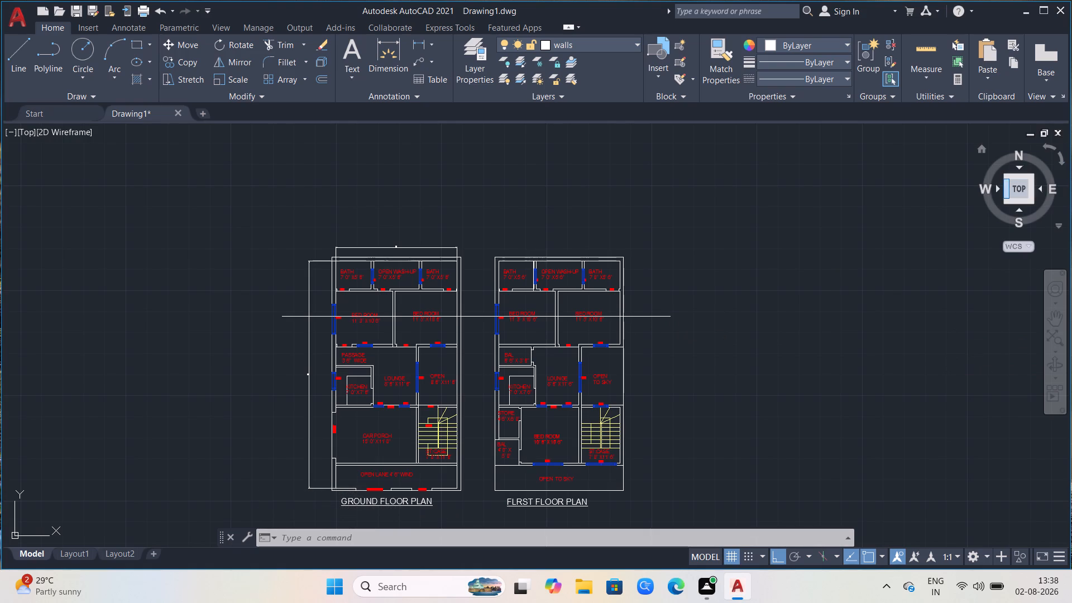
# Move the horizontal line straight up slightly so it passes just above the BED ROOM labels of both plans.
pyautogui.click(669, 315)
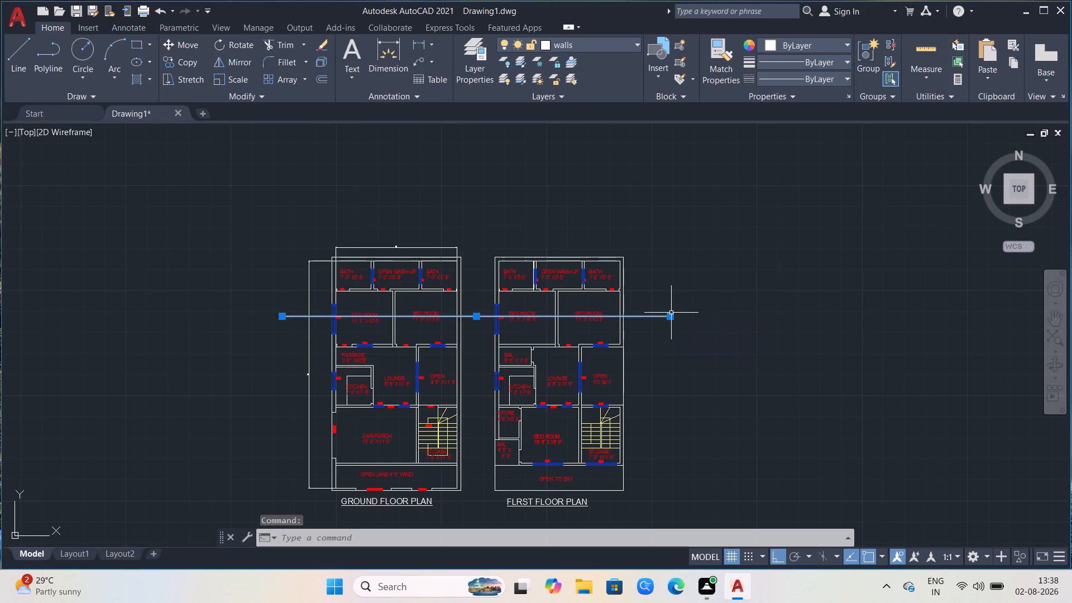
pyautogui.press('m')
pyautogui.press('Return')
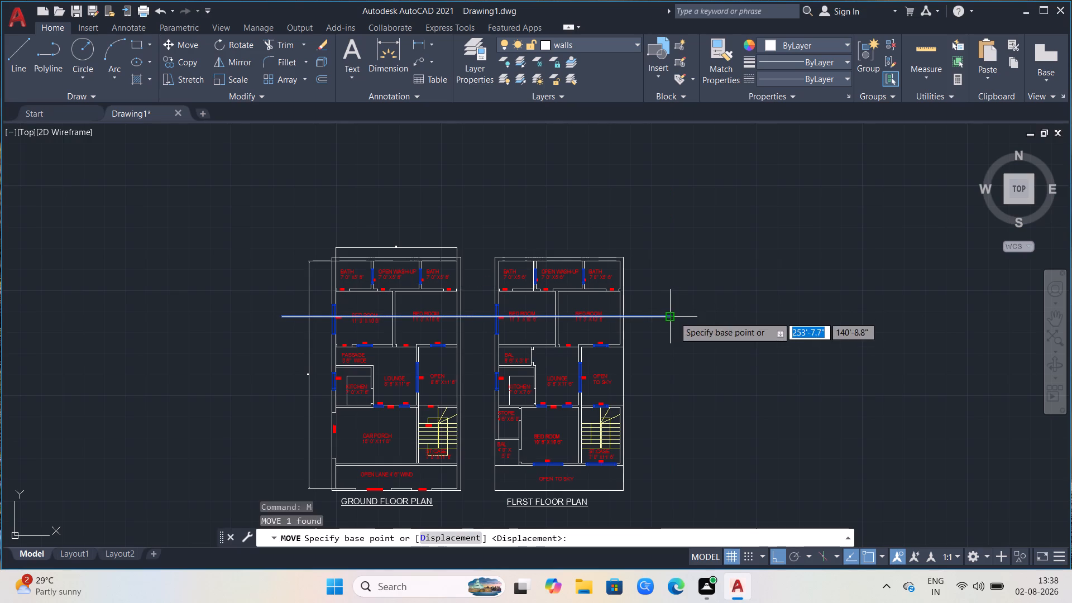
pyautogui.click(674, 317)
pyautogui.click(673, 308)
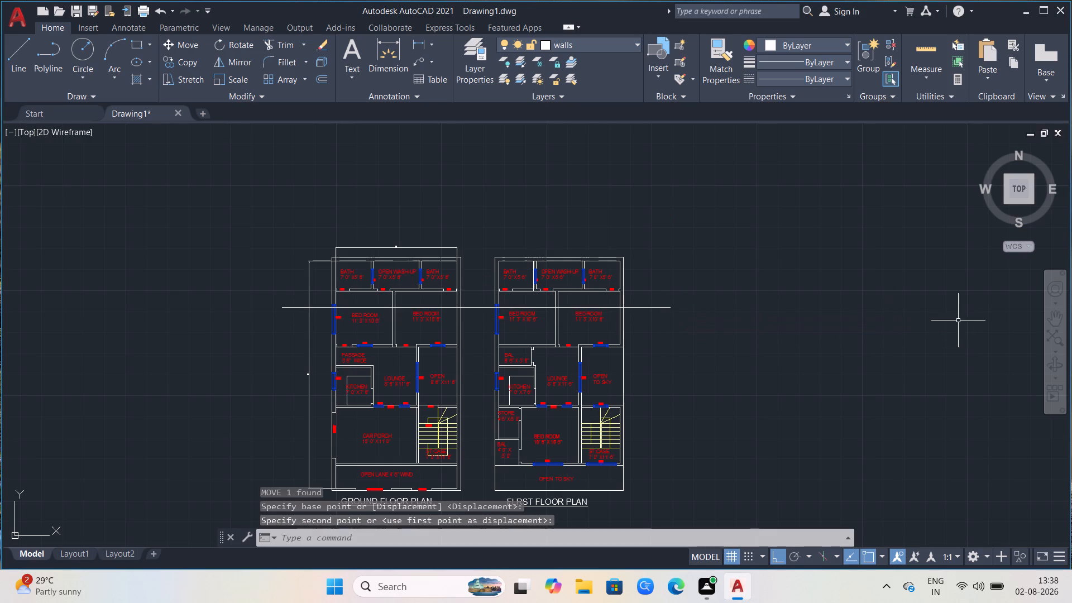
pyautogui.press('Escape')
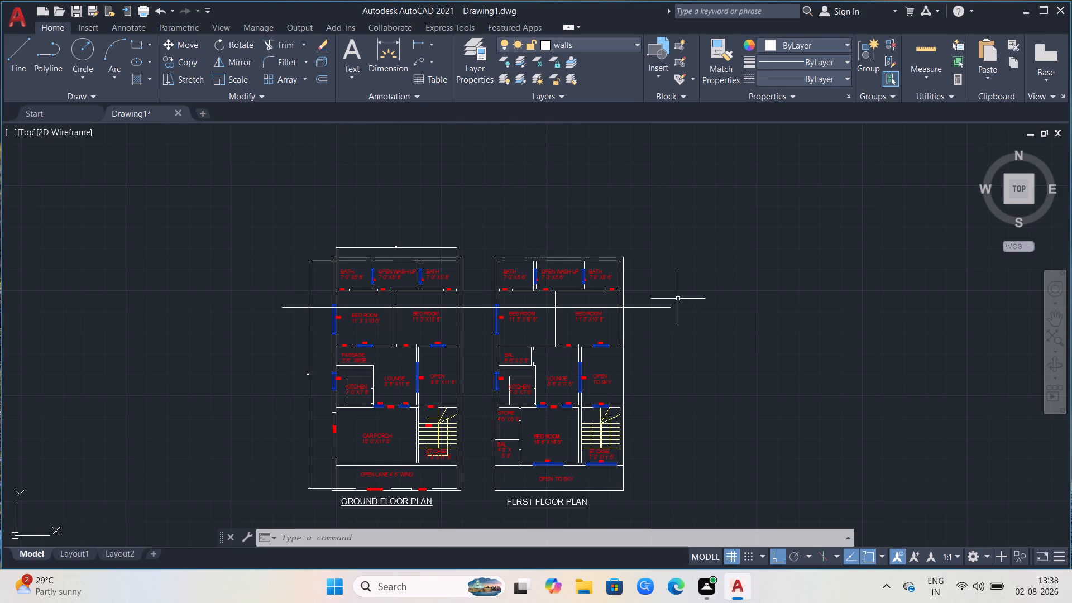
# Draw a triangular end marker at the section line's first floor plan end: a short vertical line up, then a diagonal about 3'-10" back to the line.
pyautogui.click(14, 59)
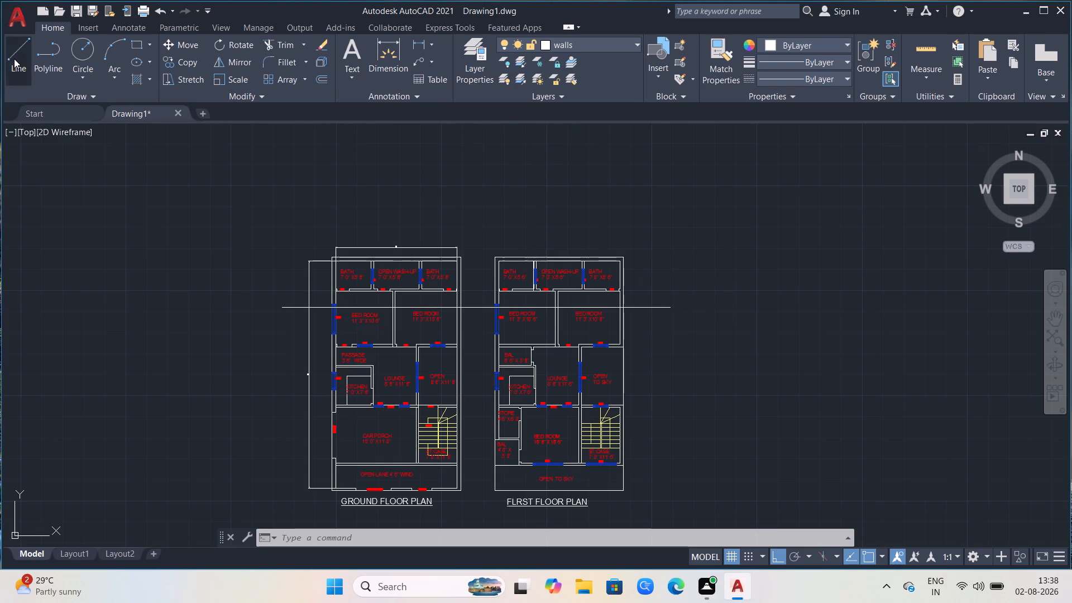
pyautogui.click(669, 305)
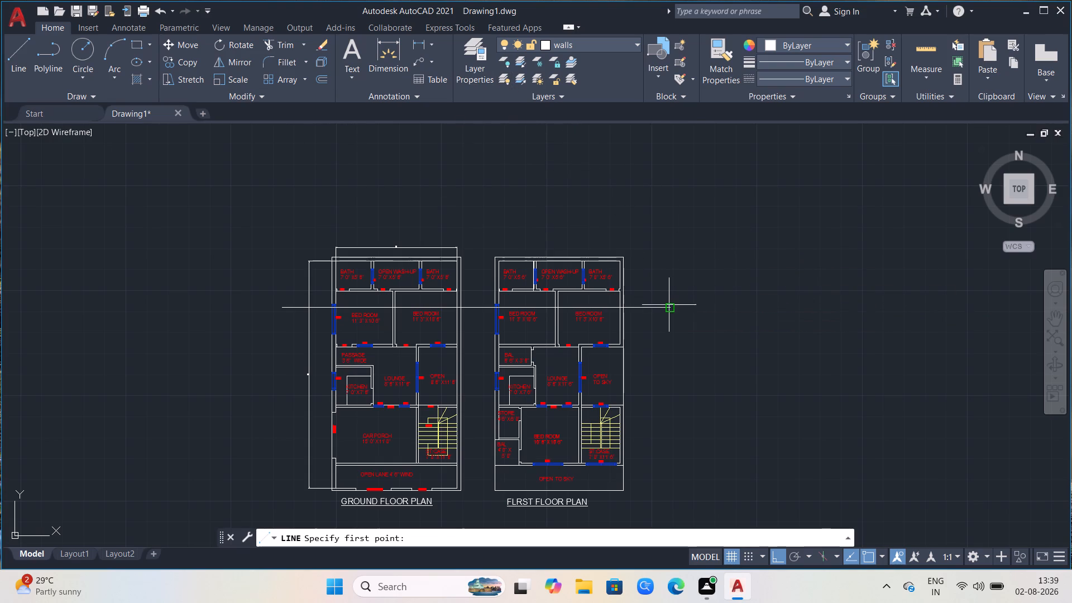
pyautogui.click(672, 291)
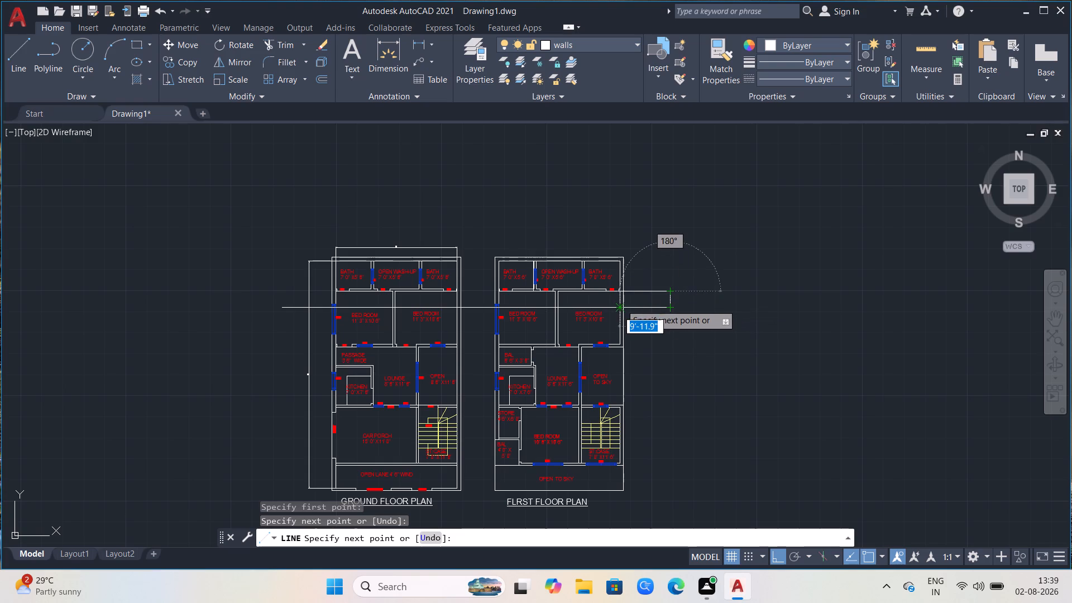
pyautogui.scroll(3, 623, 306)
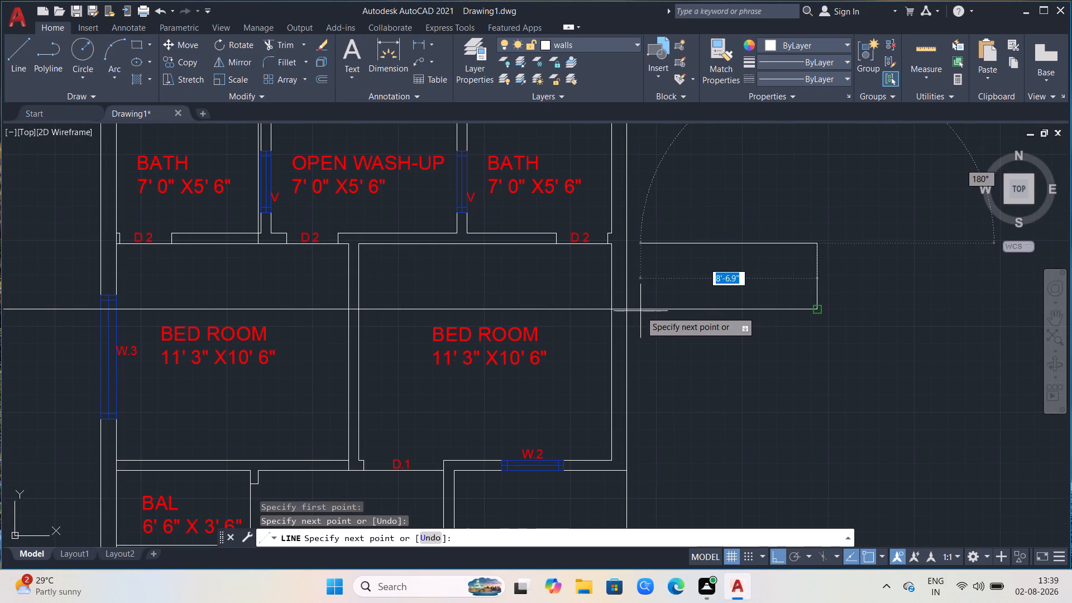
pyautogui.press('F8')
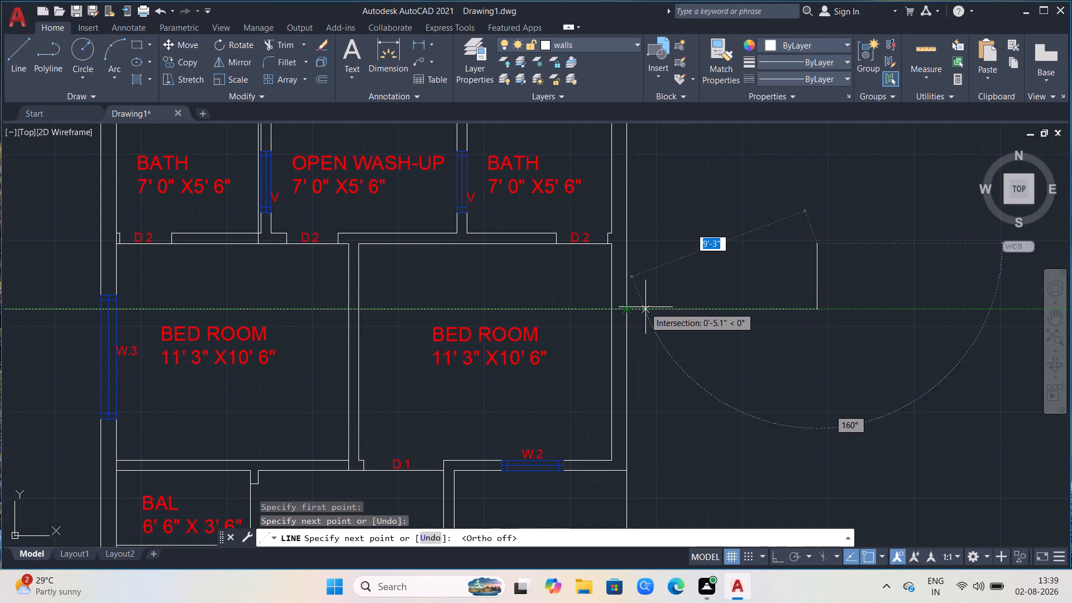
pyautogui.click(773, 304)
pyautogui.press('Escape')
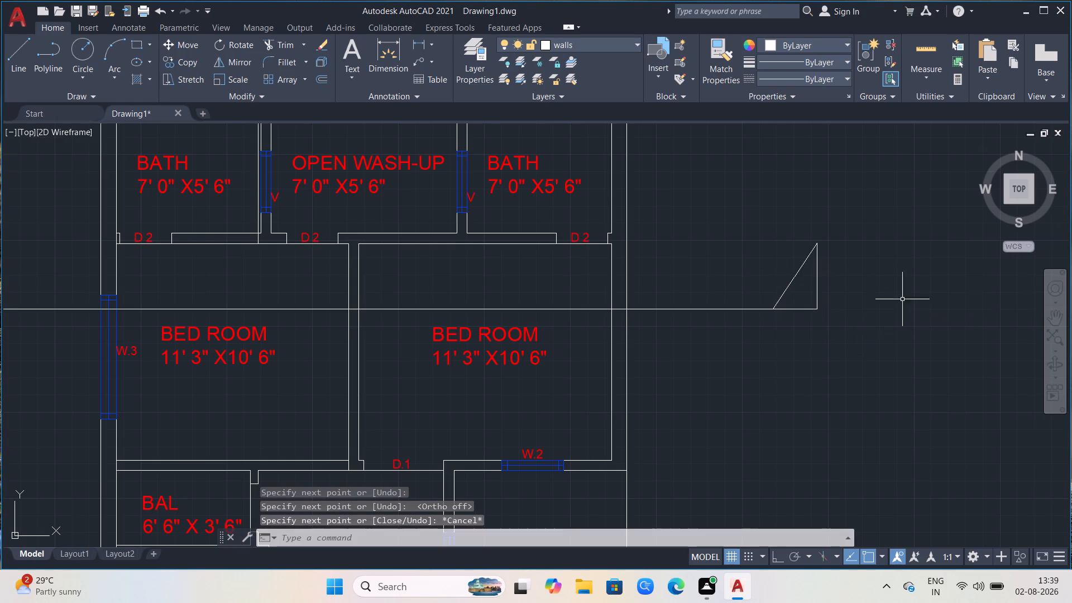
# Mirror the two end marker lines about a vertical axis between the two plans to the ground floor end, keeping the originals.
pyautogui.moveTo(868, 270); pyautogui.dragTo(859, 272)
pyautogui.click(771, 296)
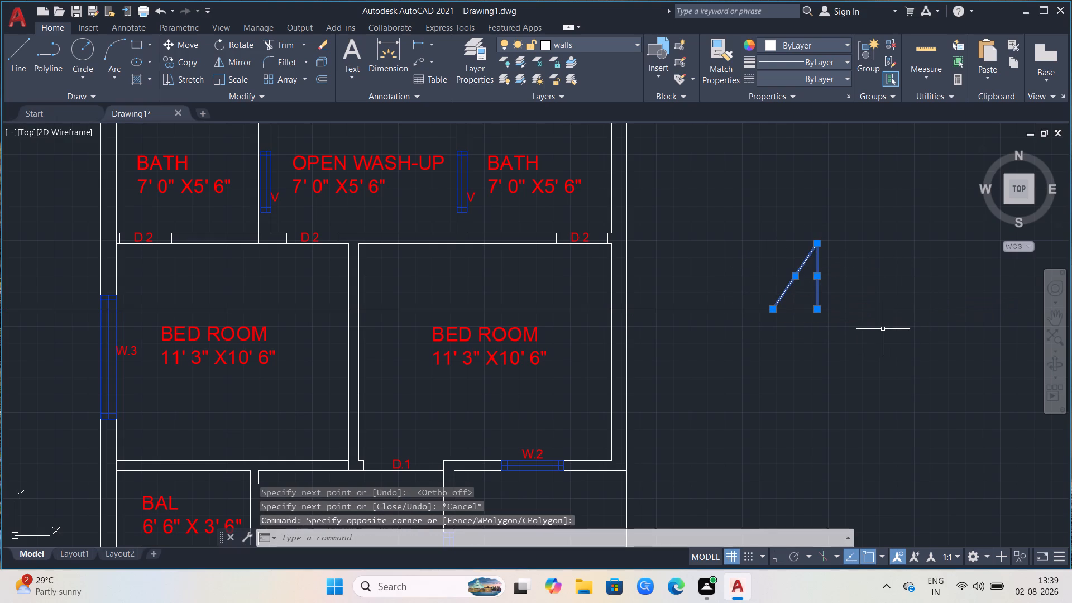
pyautogui.write('MI')
pyautogui.press('Return')
pyautogui.scroll(-2, 640, 380)
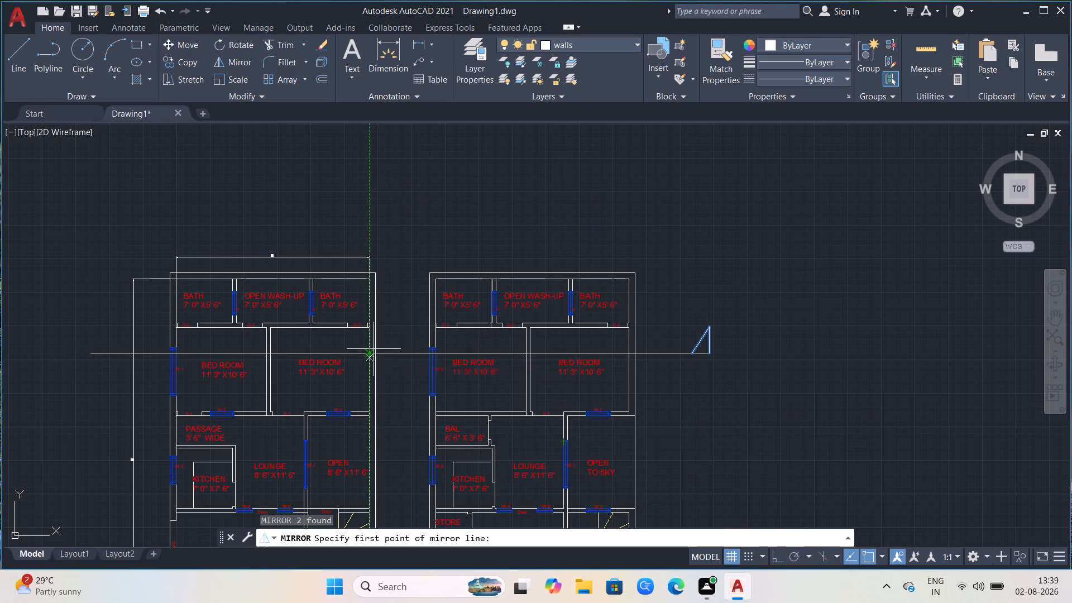
pyautogui.click(404, 355)
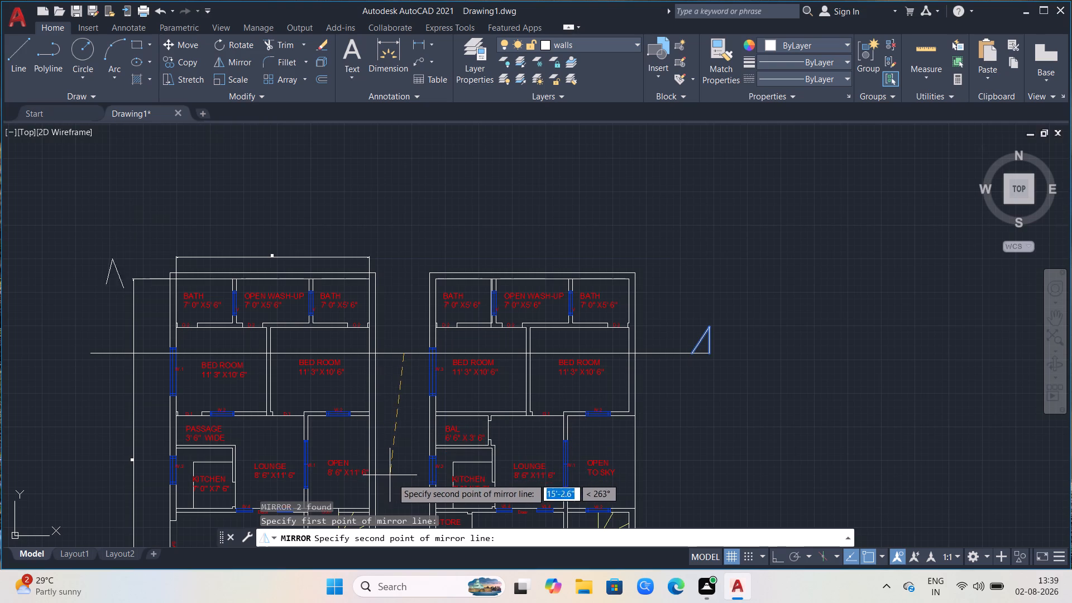
pyautogui.press('F8')
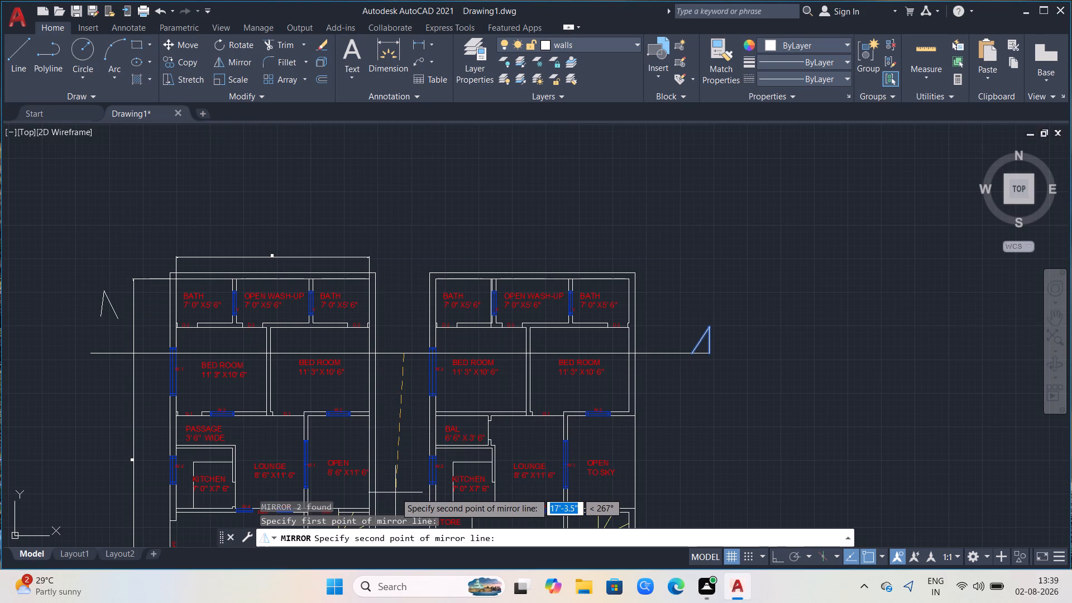
pyautogui.moveTo(395, 492); pyautogui.dragTo(398, 498)
pyautogui.moveTo(420, 537); pyautogui.dragTo(398, 498)
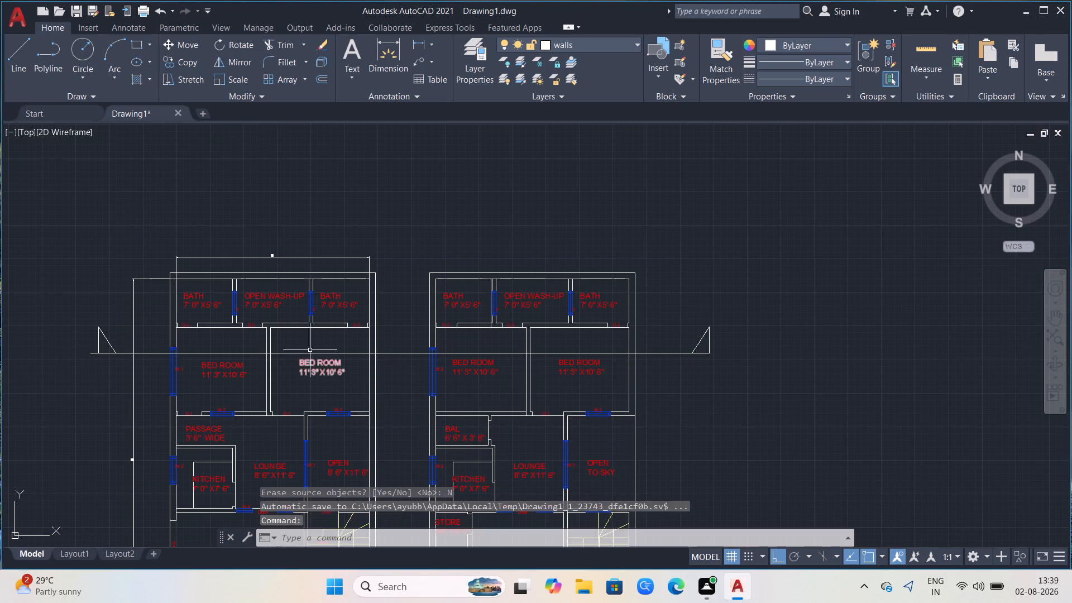
# Move the mirrored marker about 1' outward so its vertical line meets the section line's ground floor endpoint.
pyautogui.click(114, 338)
pyautogui.click(96, 346)
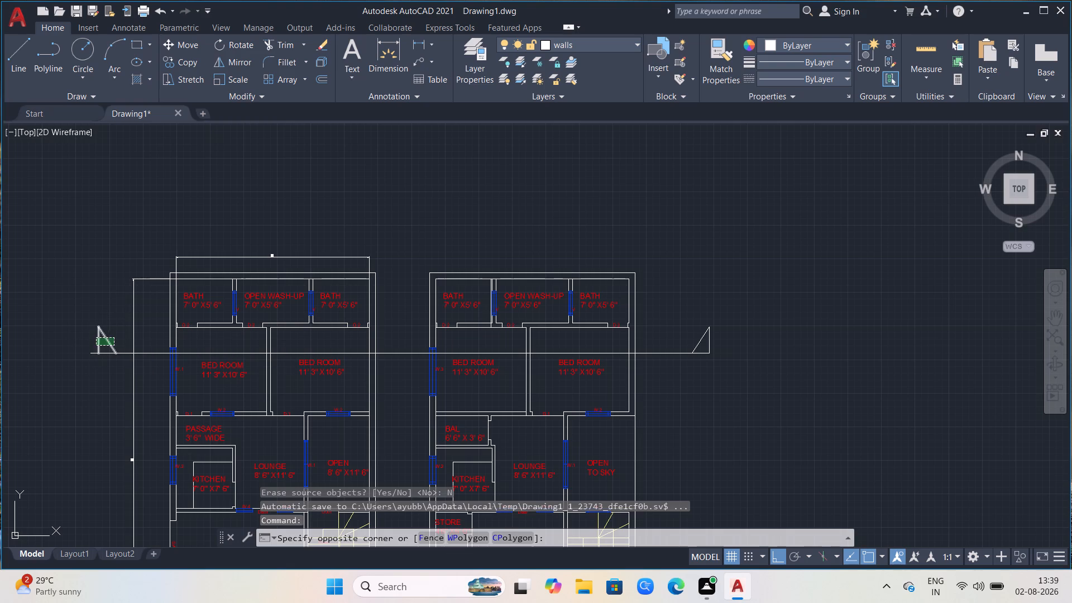
pyautogui.press('m')
pyautogui.press('Return')
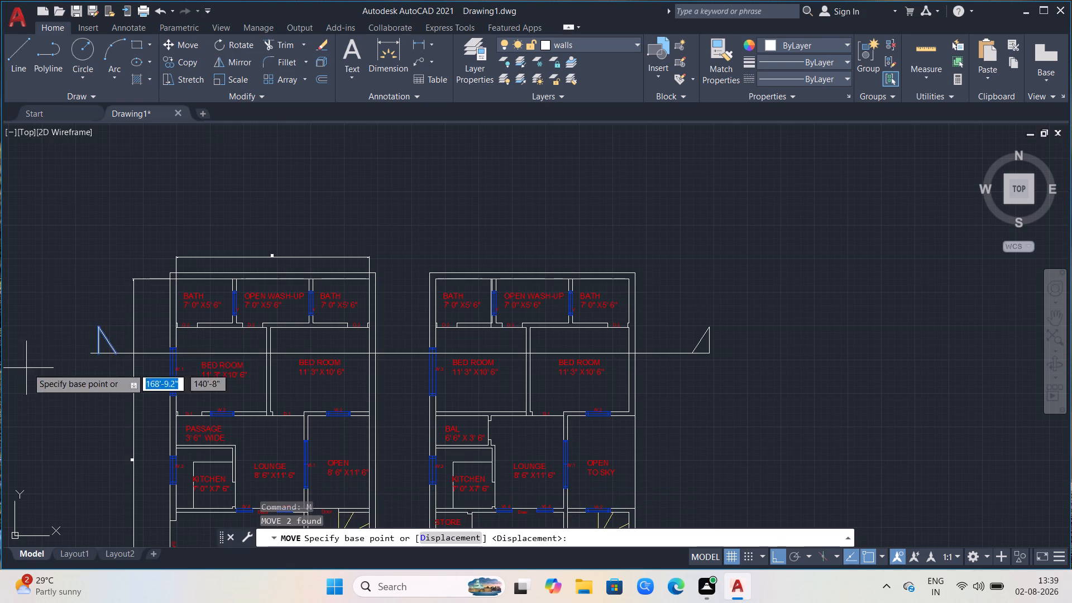
pyautogui.scroll(3, 80, 367)
pyautogui.click(151, 311)
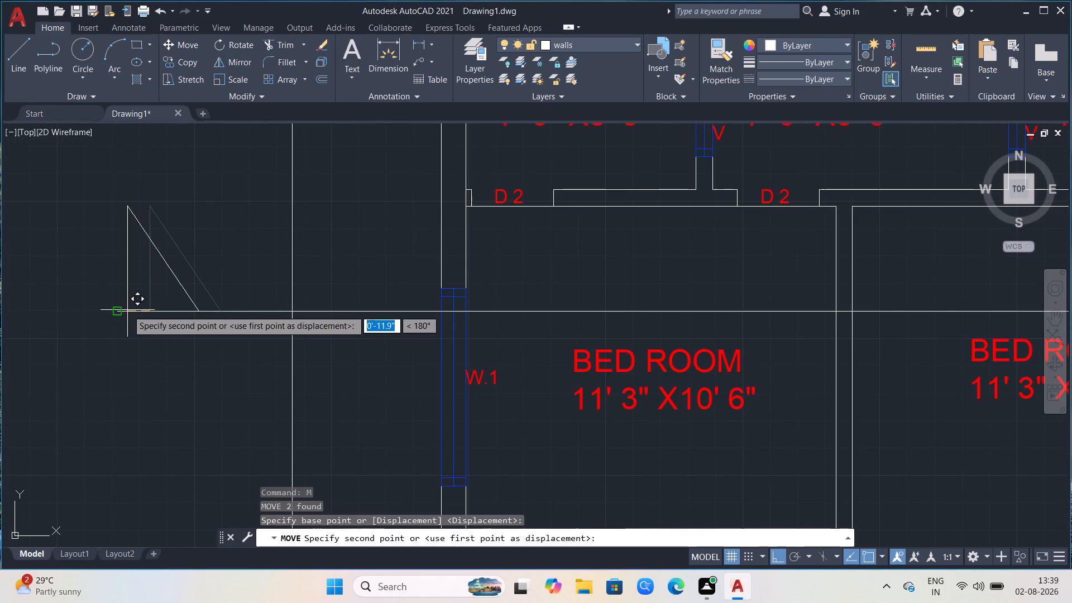
pyautogui.scroll(3, 124, 312)
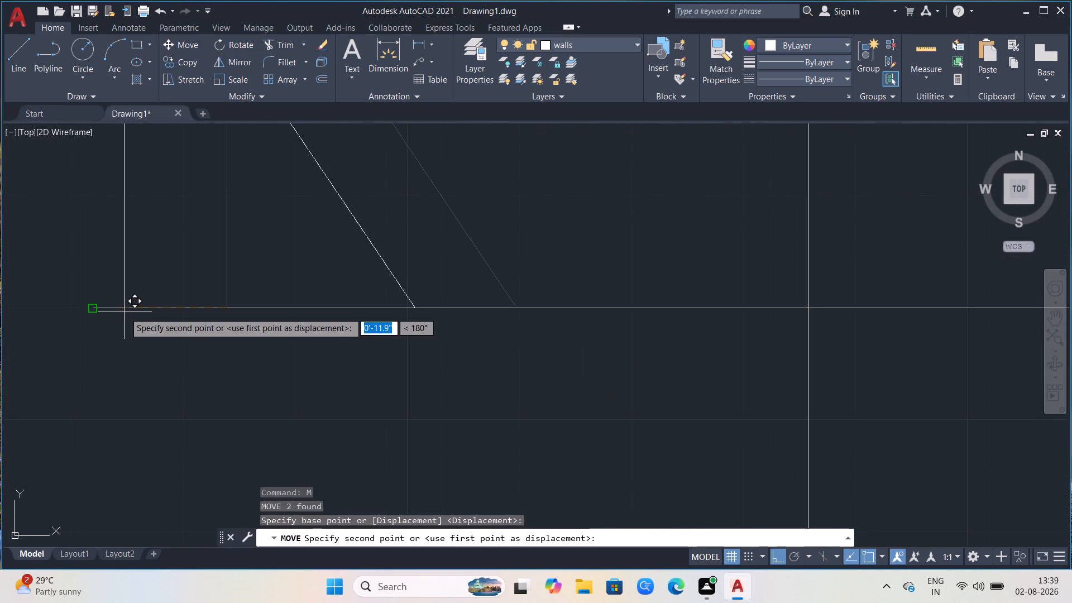
pyautogui.click(92, 309)
# Add the multiline text label A just above the section marker beside the first floor plan.
pyautogui.scroll(-4, 339, 353)
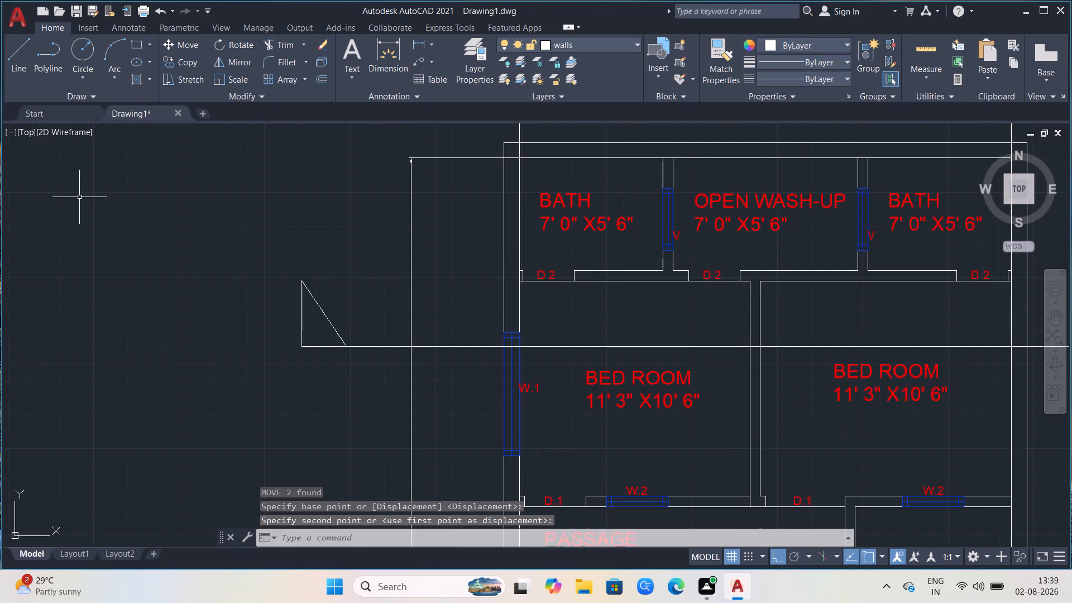
pyautogui.scroll(-2, 79, 197)
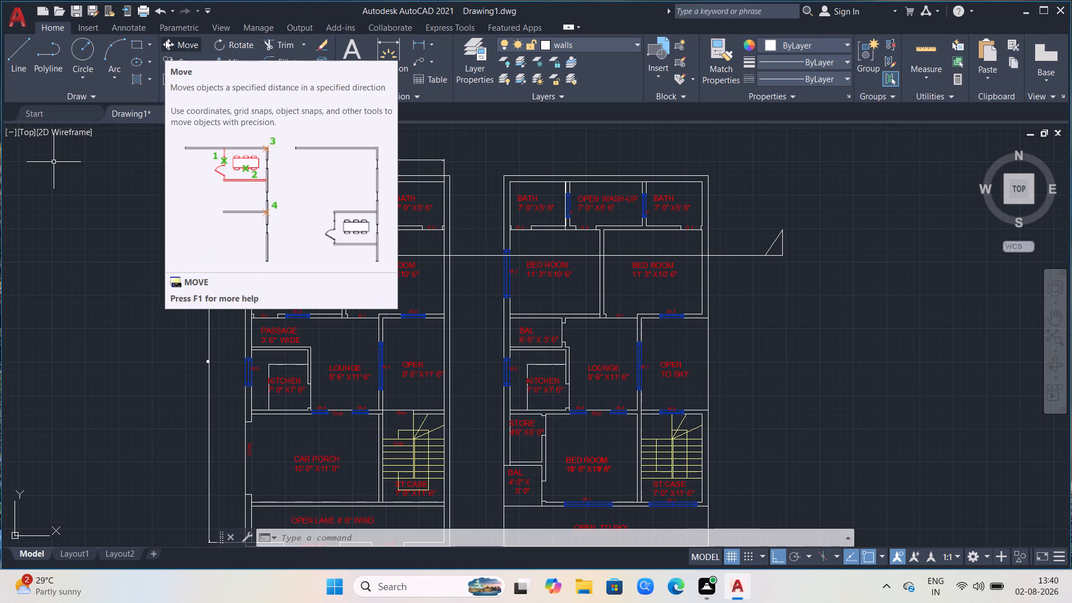
pyautogui.scroll(-1, 299, 288)
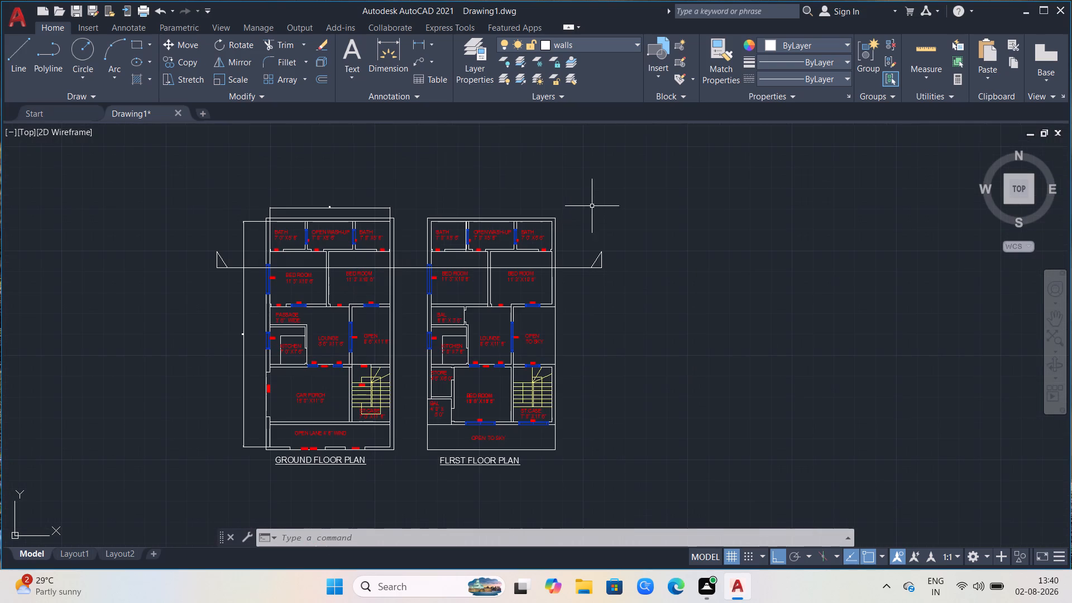
pyautogui.click(347, 42)
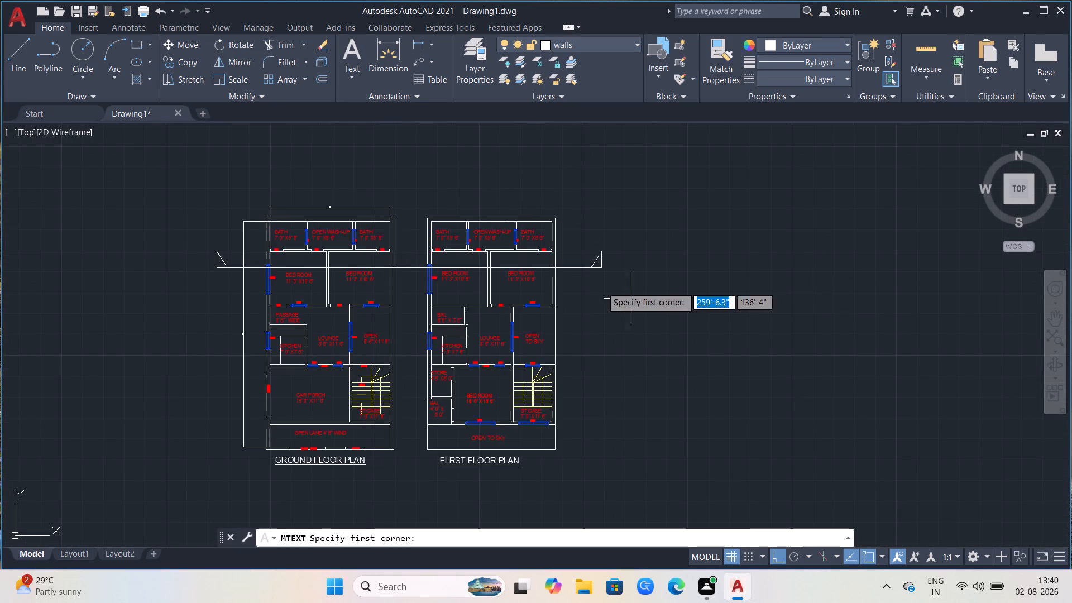
pyautogui.click(600, 236)
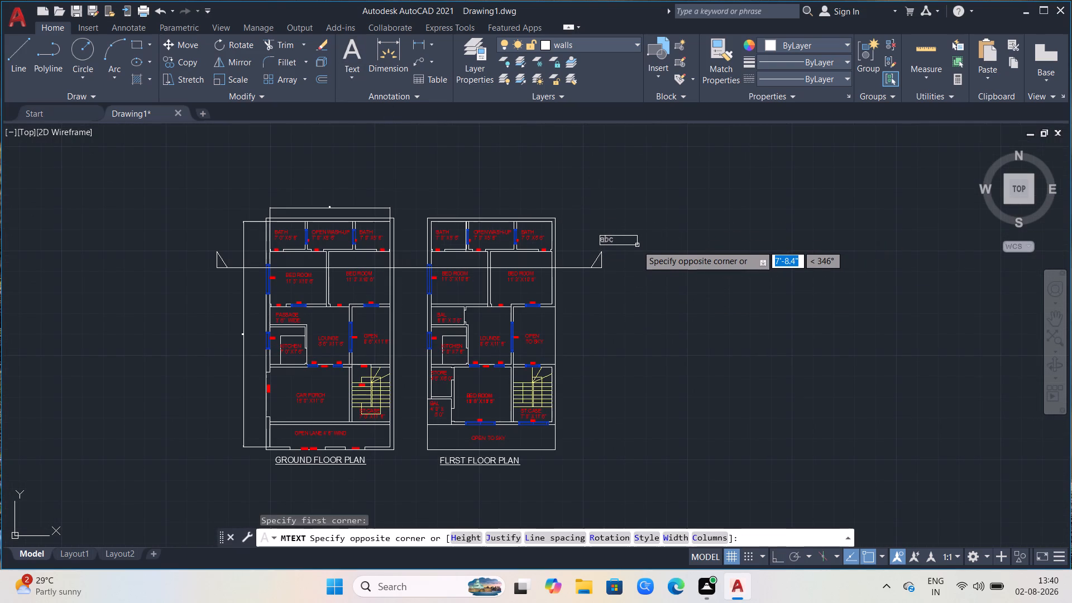
pyautogui.click(637, 248)
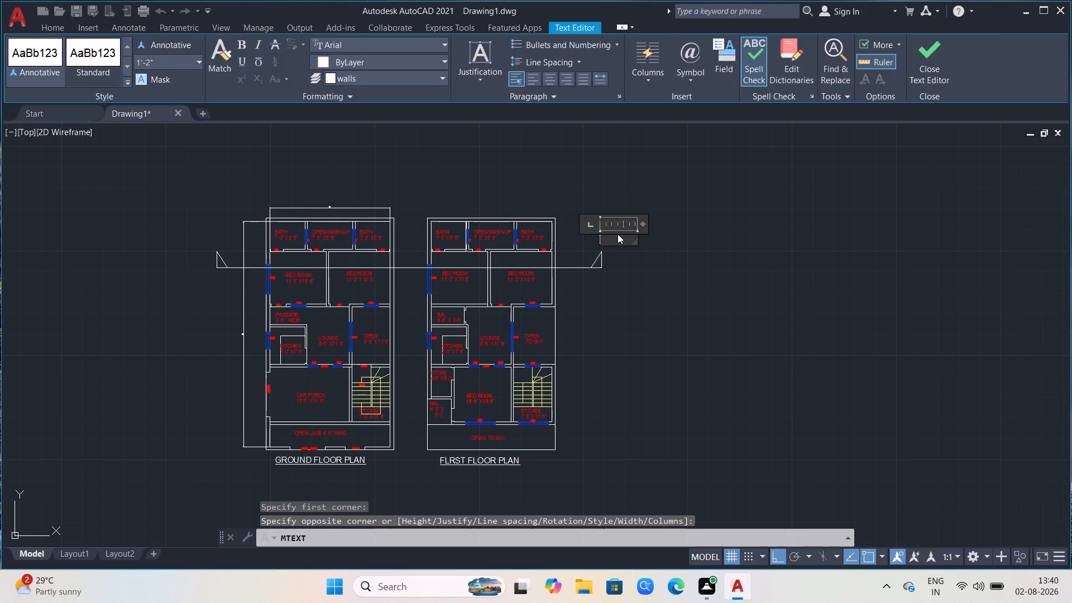
pyautogui.press('a')
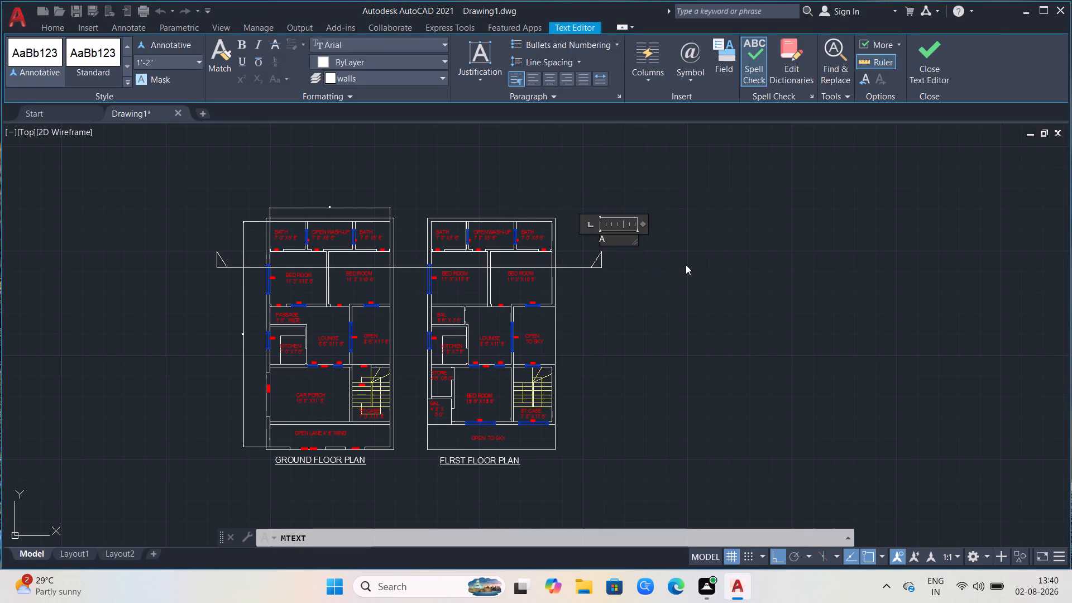
pyautogui.press('Return')
pyautogui.press('Escape')
pyautogui.click(686, 221)
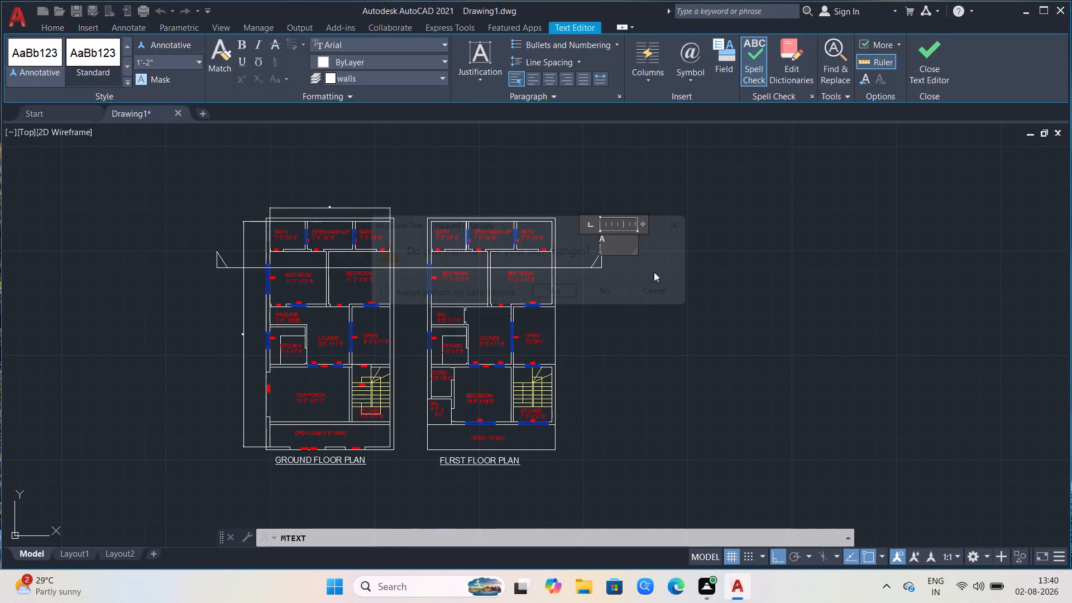
pyautogui.click(622, 246)
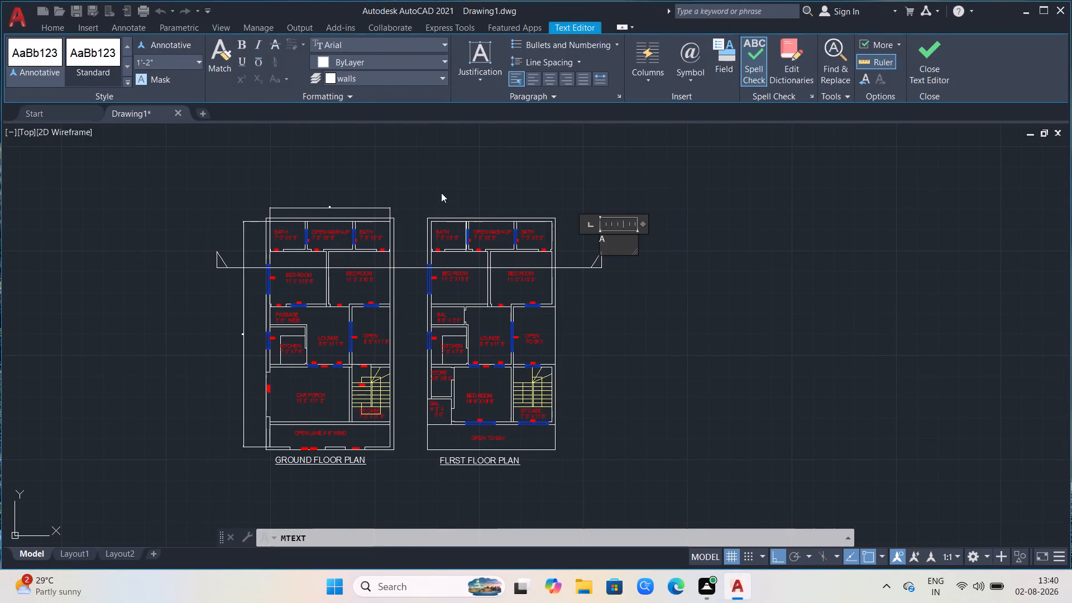
pyautogui.click(441, 193)
# Narrow the text frame of the A label beside the first floor plan so it fits closely around the letter.
pyautogui.scroll(2, 626, 247)
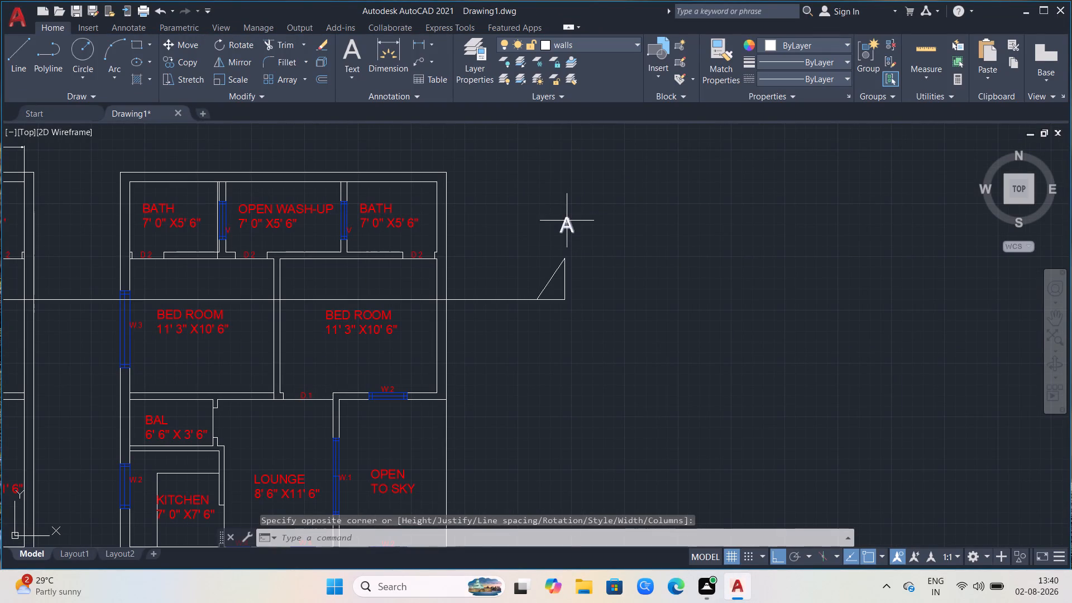
pyautogui.click(567, 221)
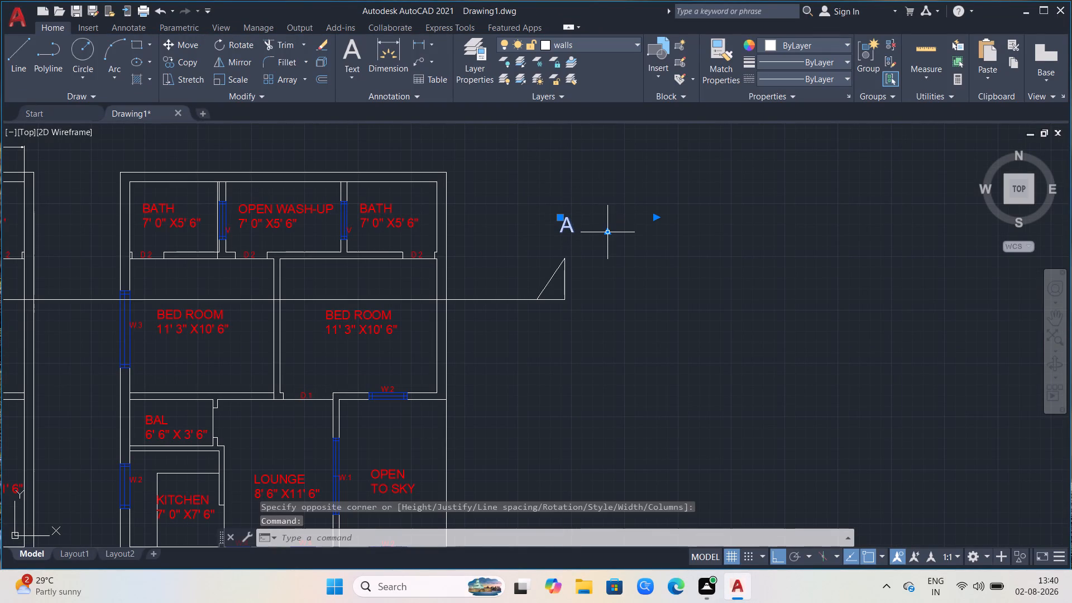
pyautogui.click(605, 233)
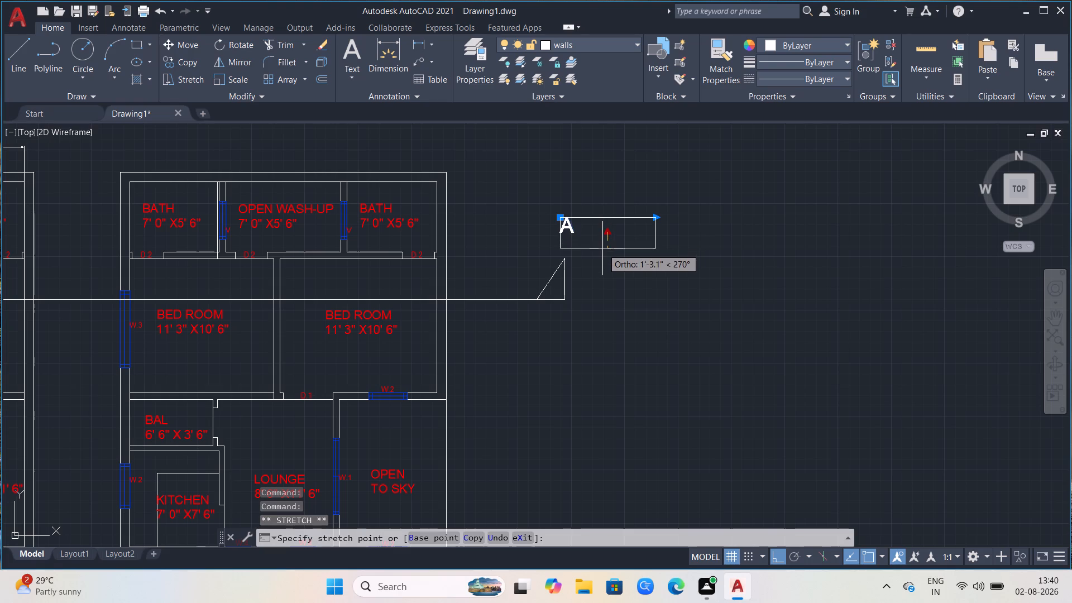
pyautogui.click(657, 220)
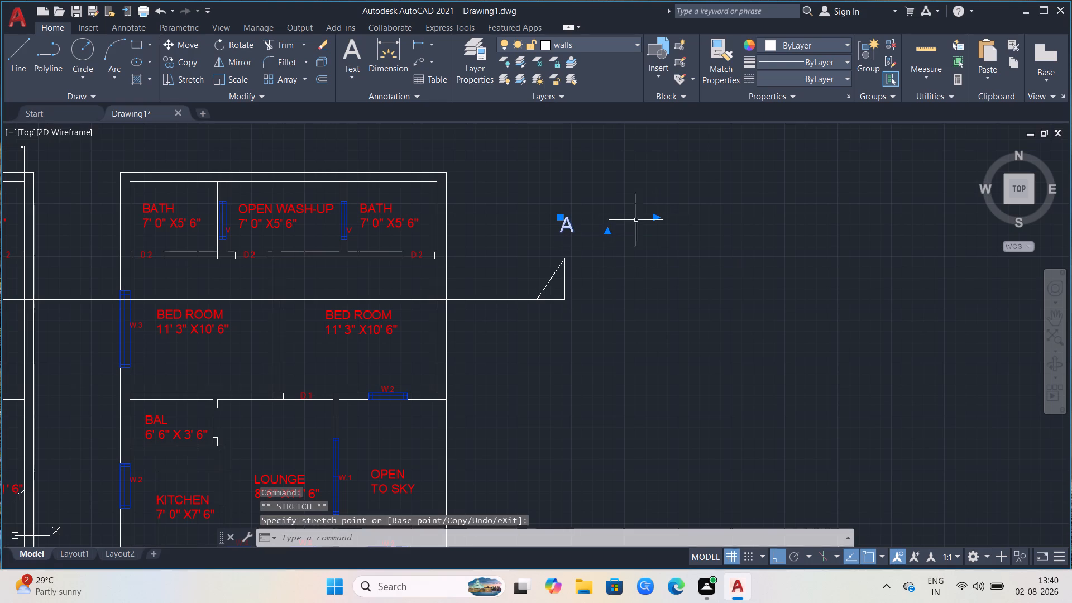
pyautogui.click(655, 219)
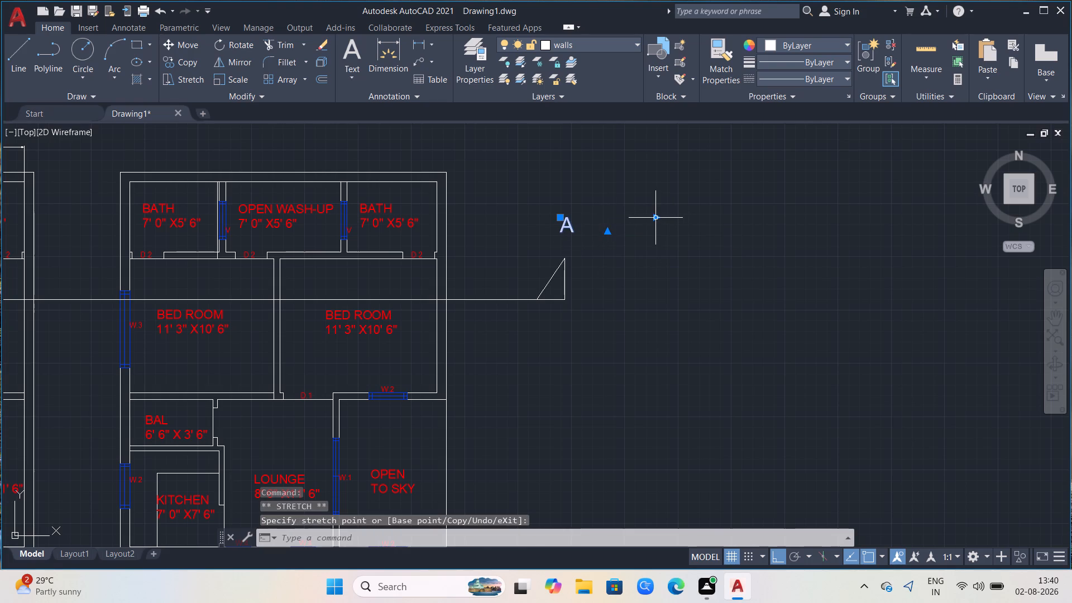
pyautogui.moveTo(656, 218); pyautogui.dragTo(607, 227)
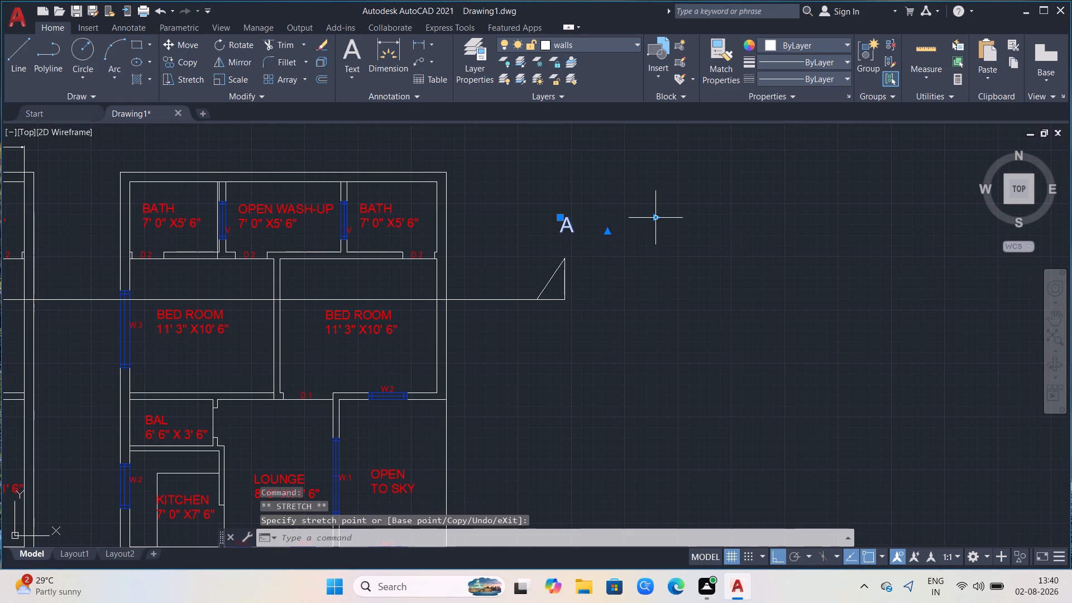
pyautogui.click(657, 218)
pyautogui.moveTo(658, 218); pyautogui.dragTo(657, 217)
pyautogui.moveTo(657, 217); pyautogui.dragTo(595, 221)
pyautogui.scroll(3, 738, 233)
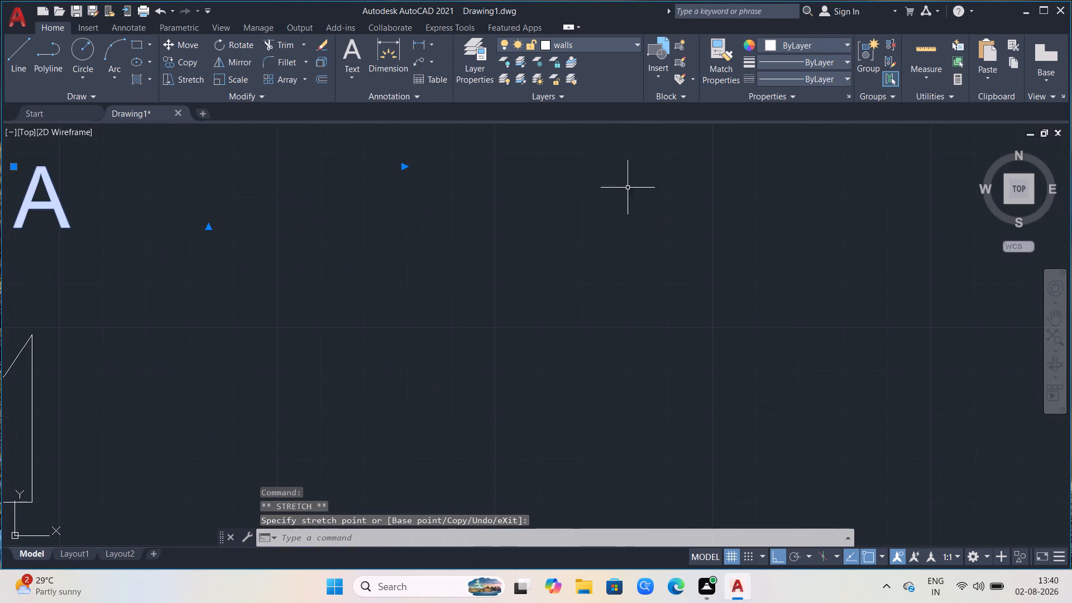
pyautogui.moveTo(404, 167); pyautogui.dragTo(108, 183)
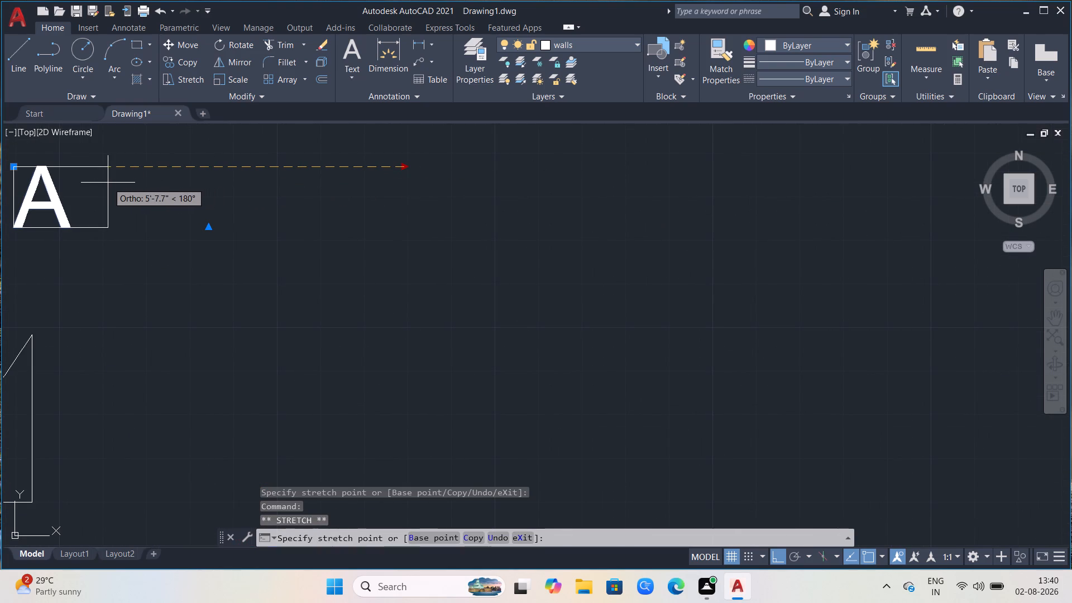
pyautogui.moveTo(108, 183); pyautogui.dragTo(87, 186)
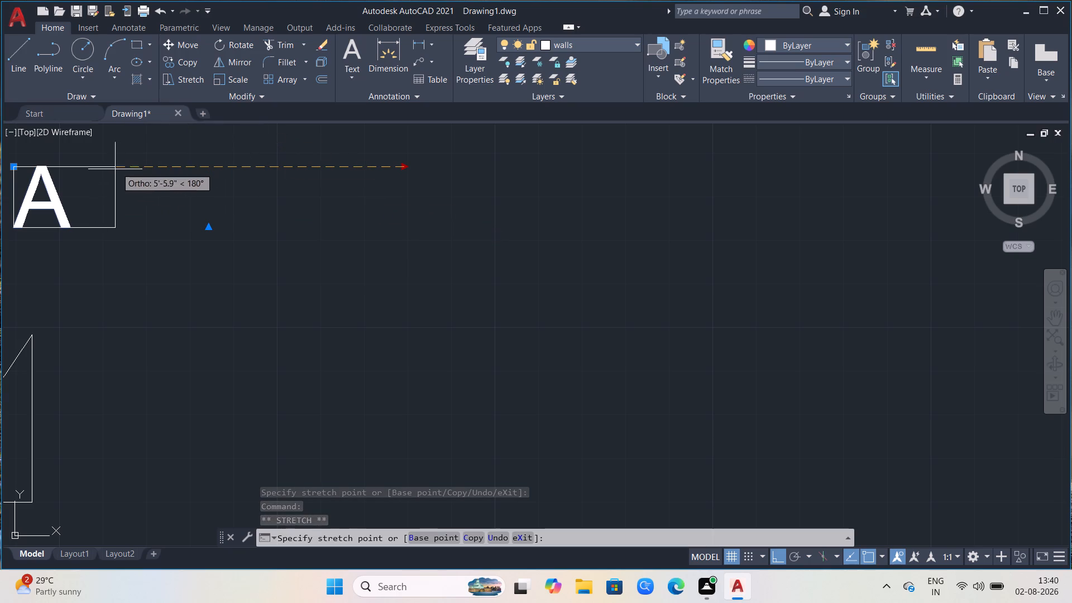
pyautogui.click(100, 183)
pyautogui.scroll(-1, 691, 246)
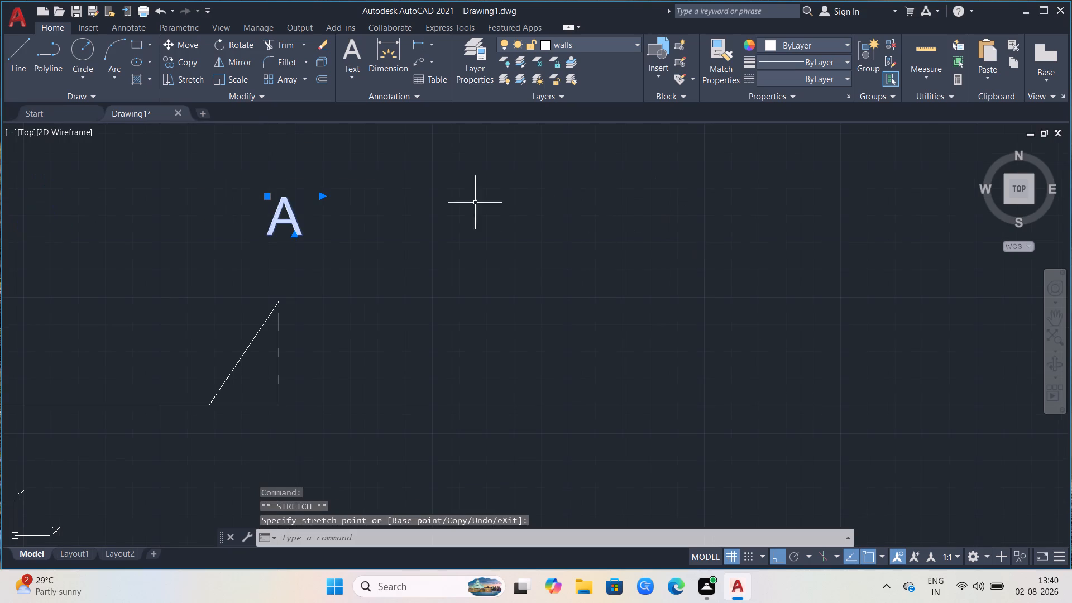
# Move the A label about 1'-6" down and about 4" toward the plan, placing it just above the section marker's tip.
pyautogui.click(267, 197)
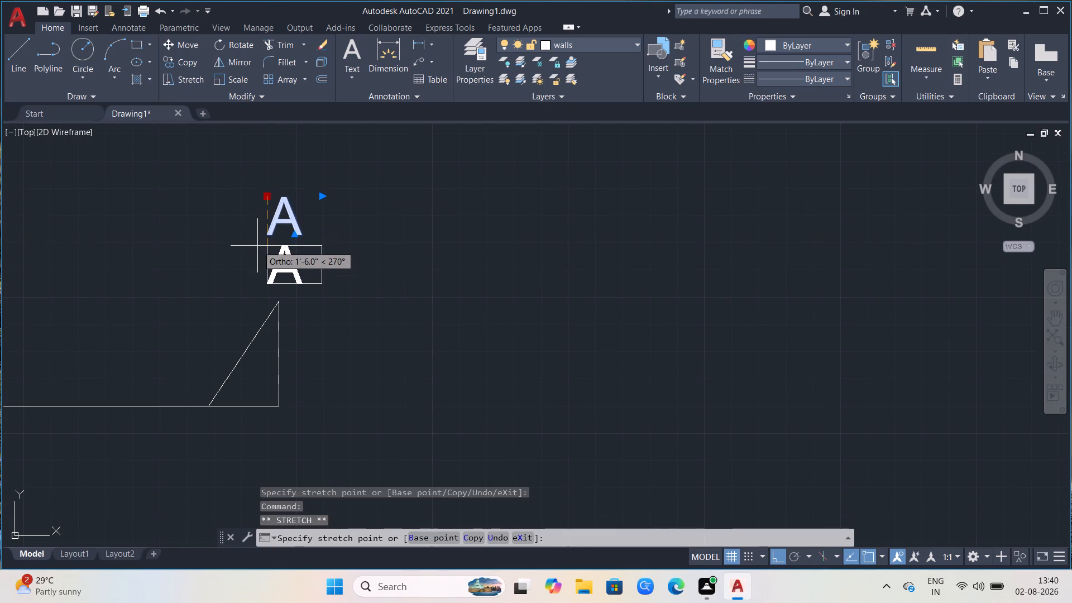
pyautogui.click(257, 246)
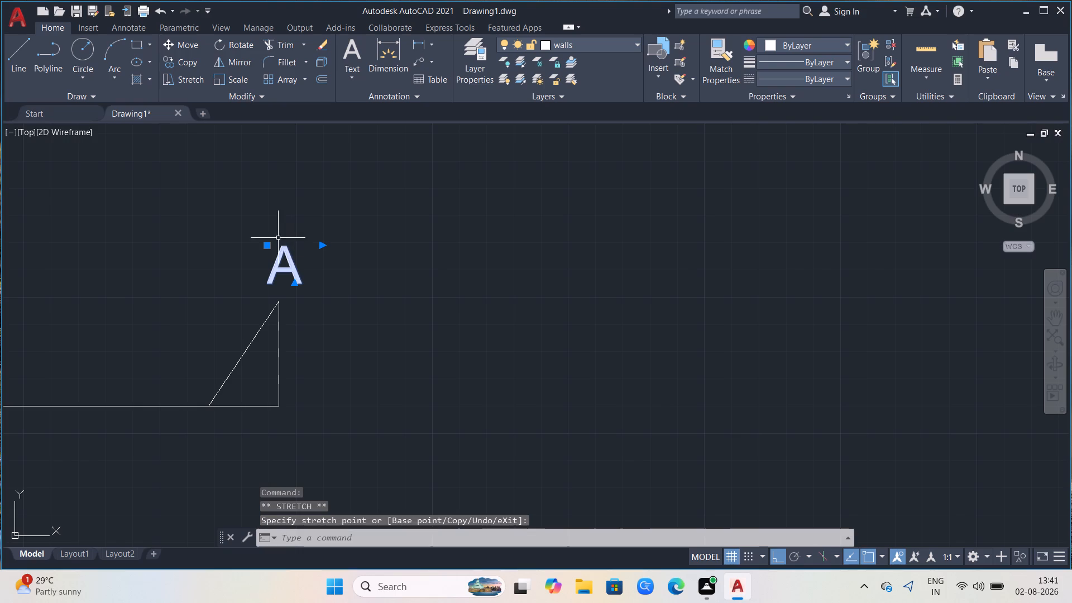
pyautogui.click(268, 244)
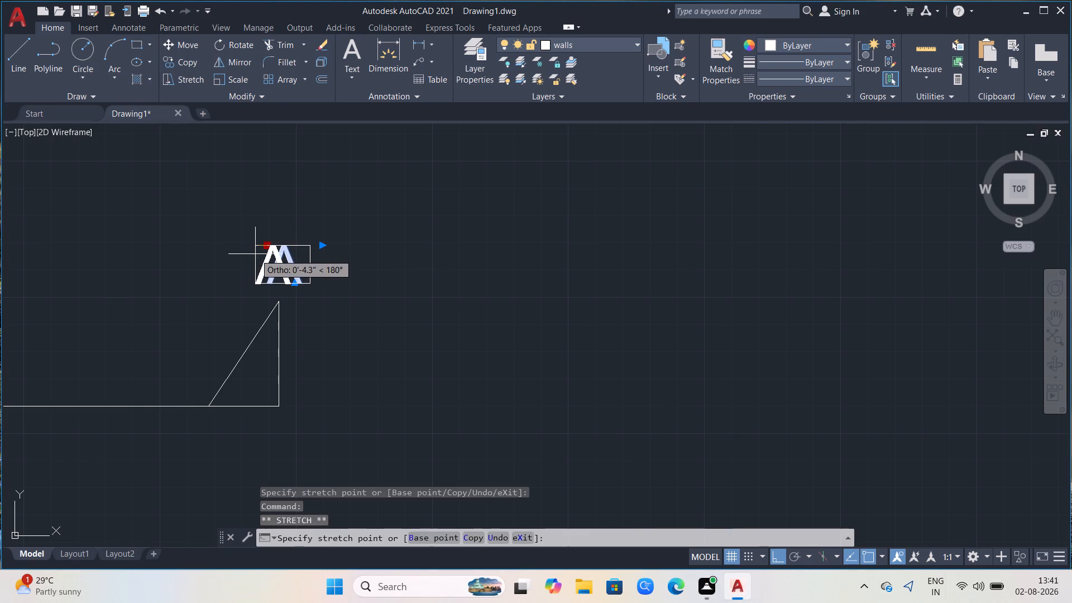
pyautogui.click(256, 256)
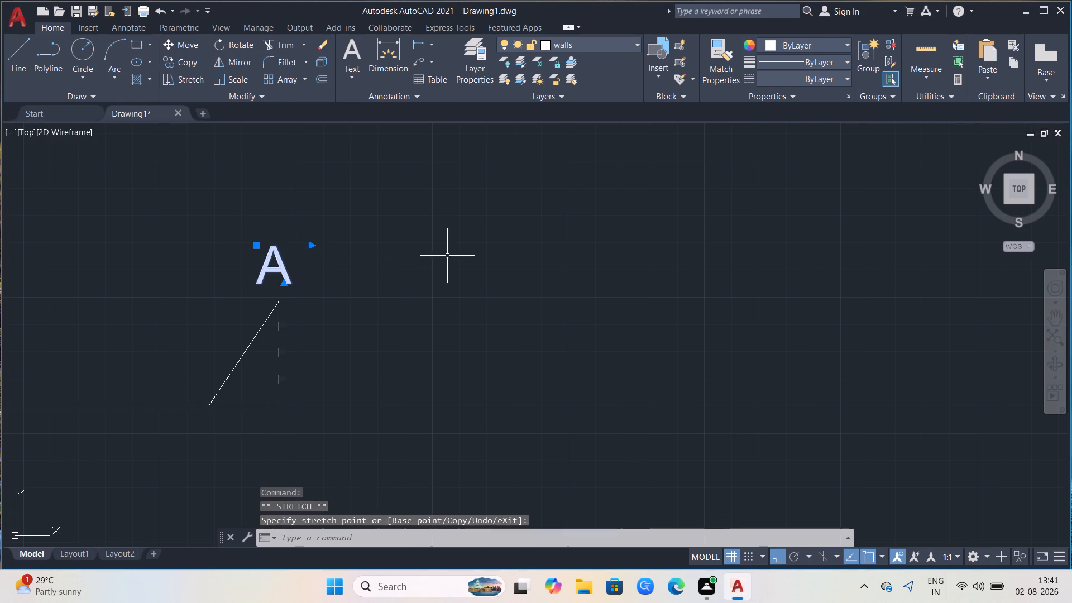
# Copy the A label about 76'-7" horizontally to just above the section marker at the ground floor plan end.
pyautogui.scroll(-1, 461, 255)
pyautogui.scroll(-1, 294, 240)
pyautogui.scroll(-2, 360, 253)
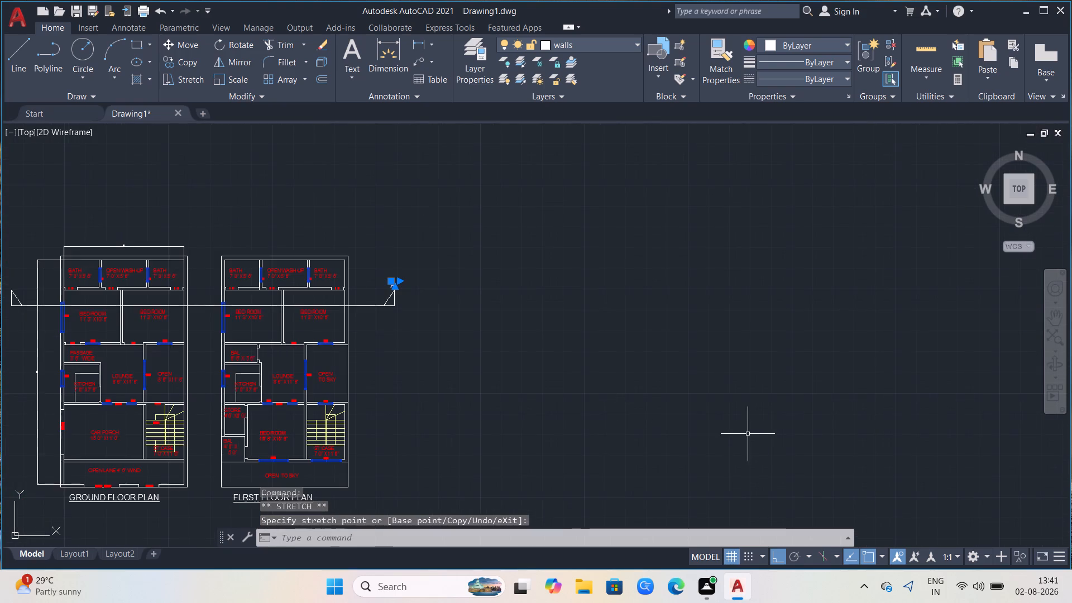
pyautogui.scroll(-1, 581, 417)
pyautogui.scroll(2, 456, 329)
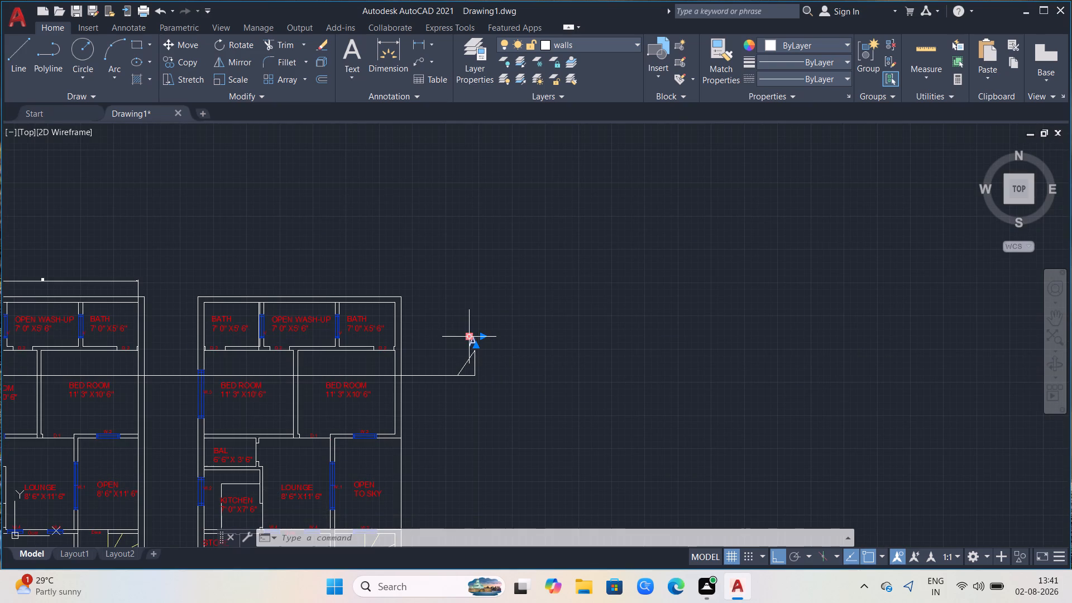
pyautogui.click(470, 337)
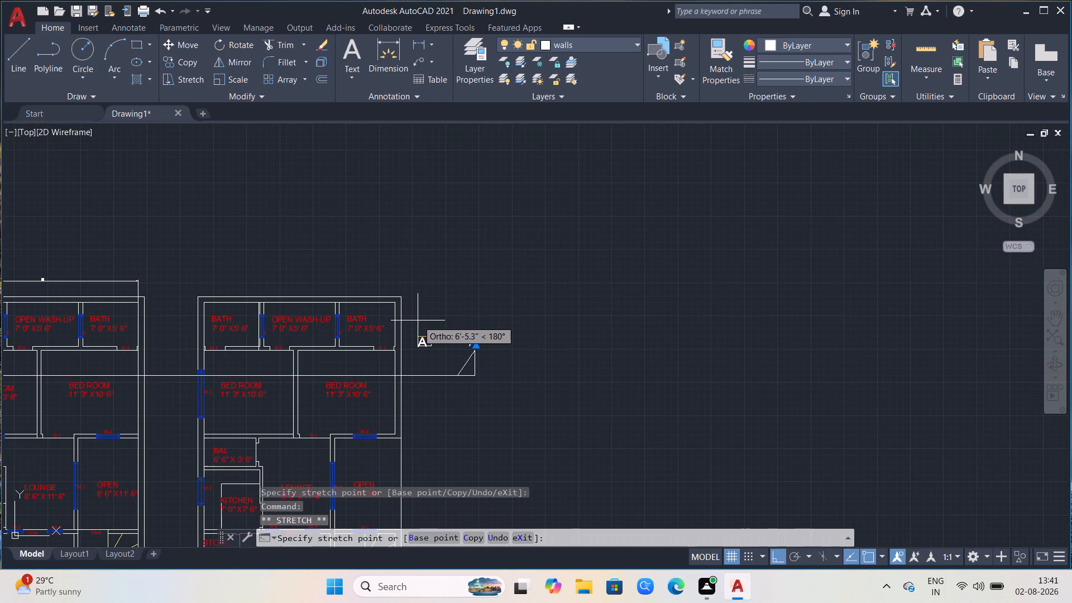
pyautogui.press('c')
pyautogui.press('Return')
pyautogui.scroll(-2, 697, 328)
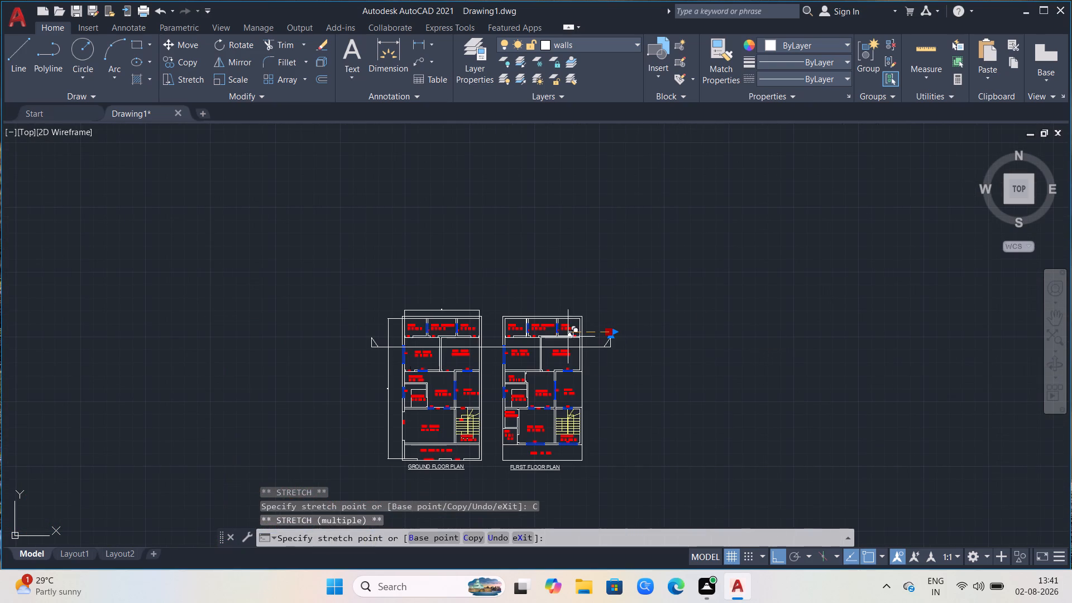
pyautogui.scroll(2, 370, 331)
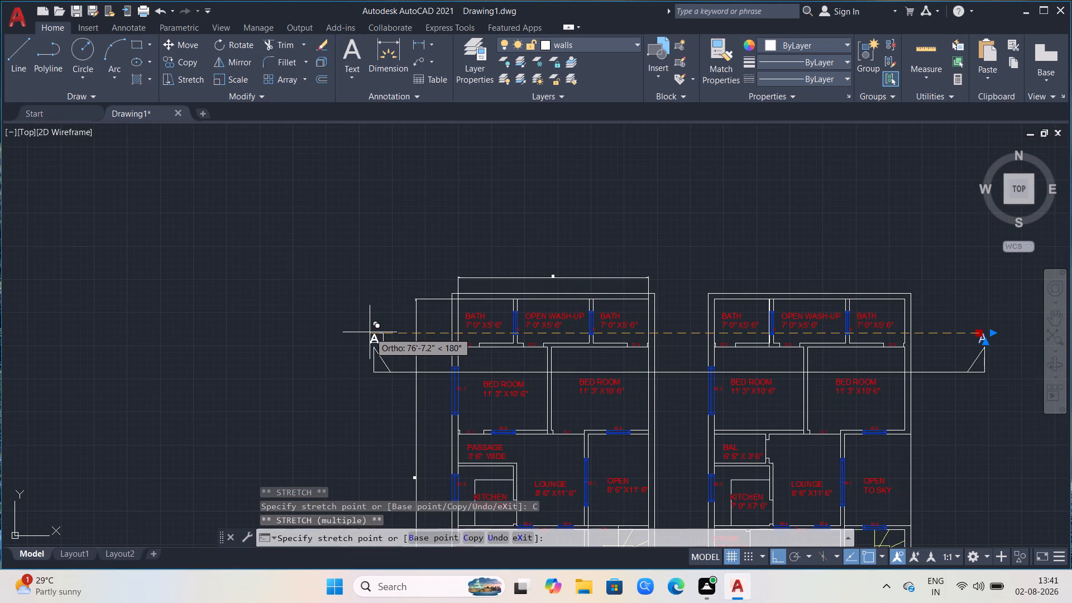
pyautogui.click(370, 332)
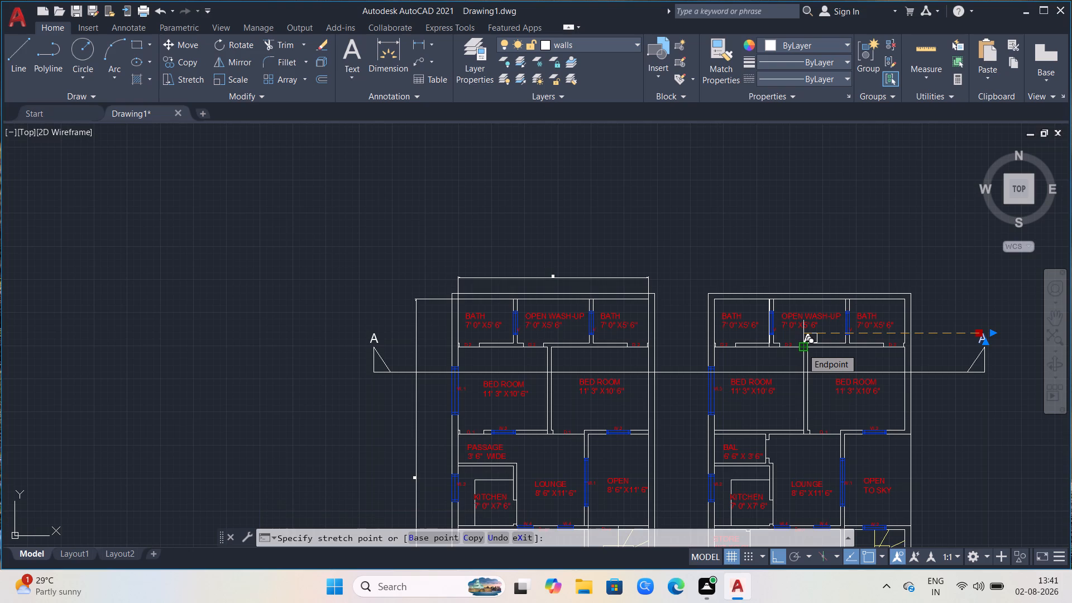
pyautogui.press('Escape')
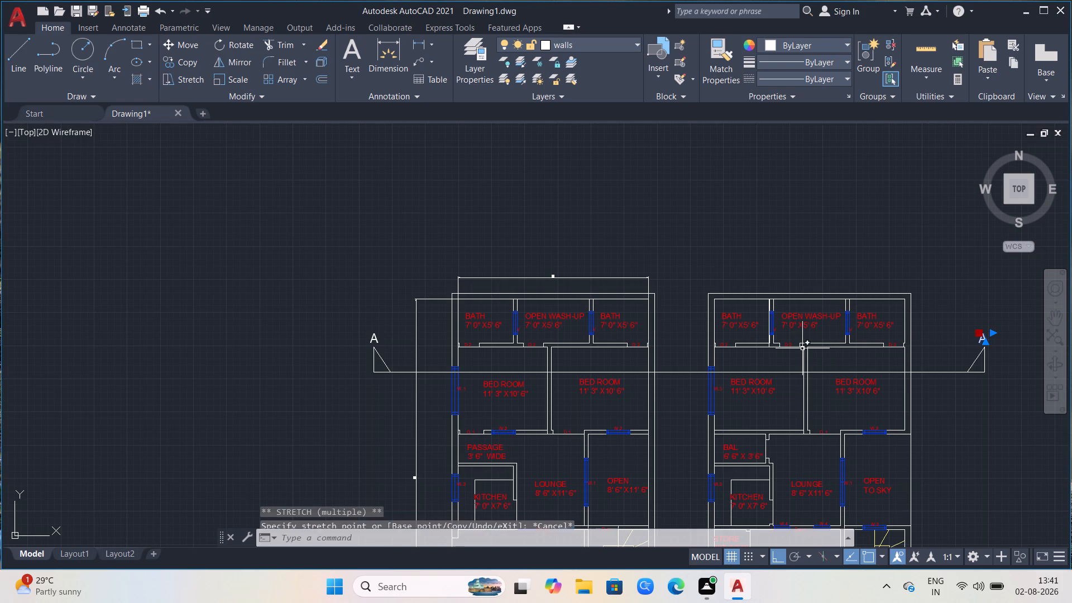
pyautogui.click(787, 227)
pyautogui.press('Escape')
pyautogui.press('Escape')
# Draw a vertical construction line (XLINE) through the upper-left outer corner of the first floor plan.
pyautogui.scroll(-1, 803, 343)
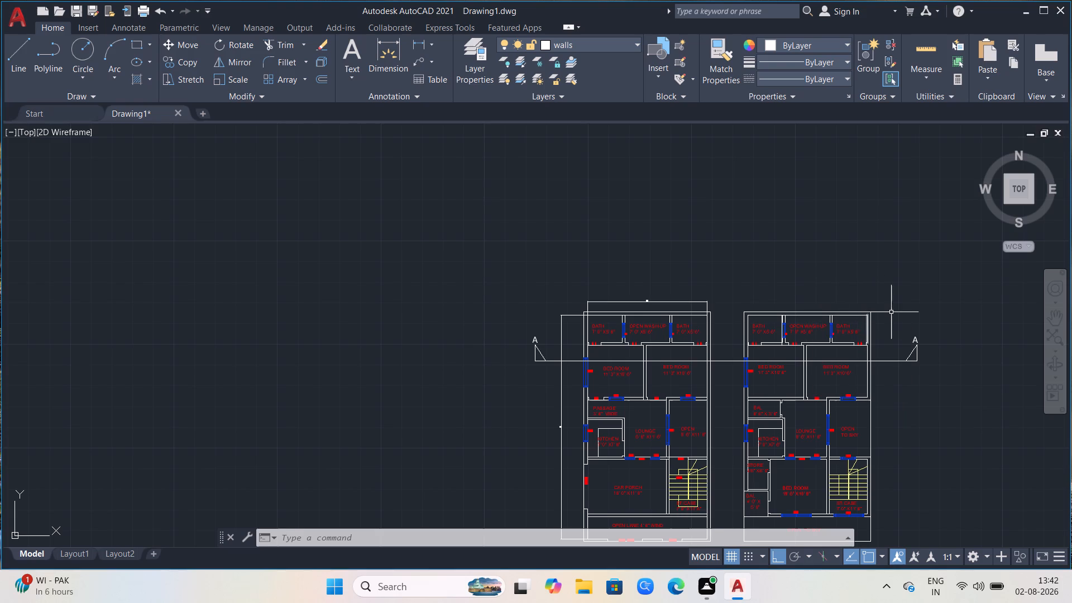
pyautogui.scroll(-1, 902, 354)
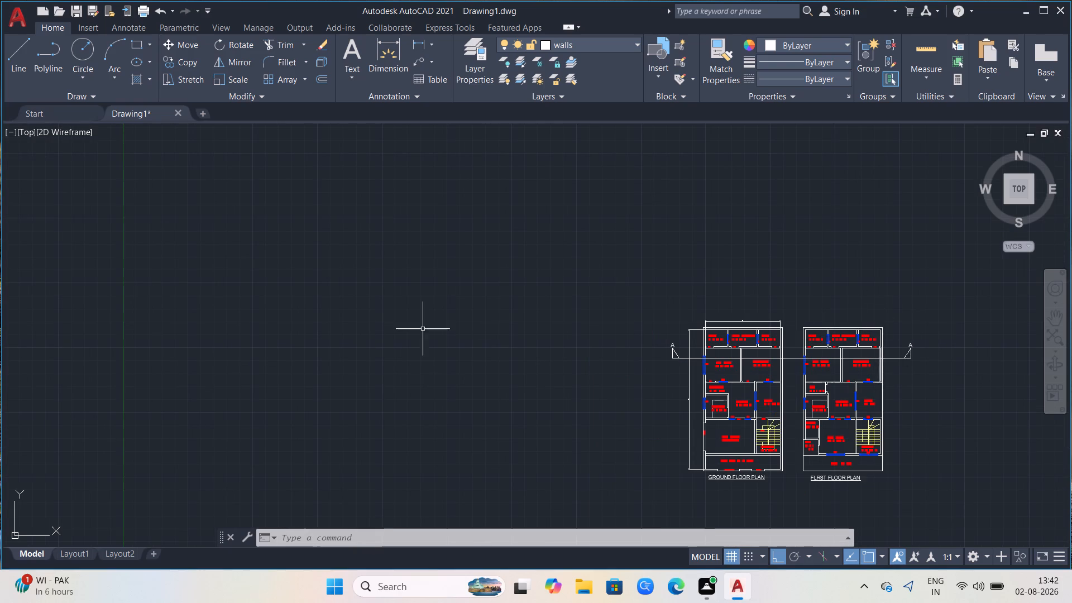
pyautogui.scroll(-2, 340, 328)
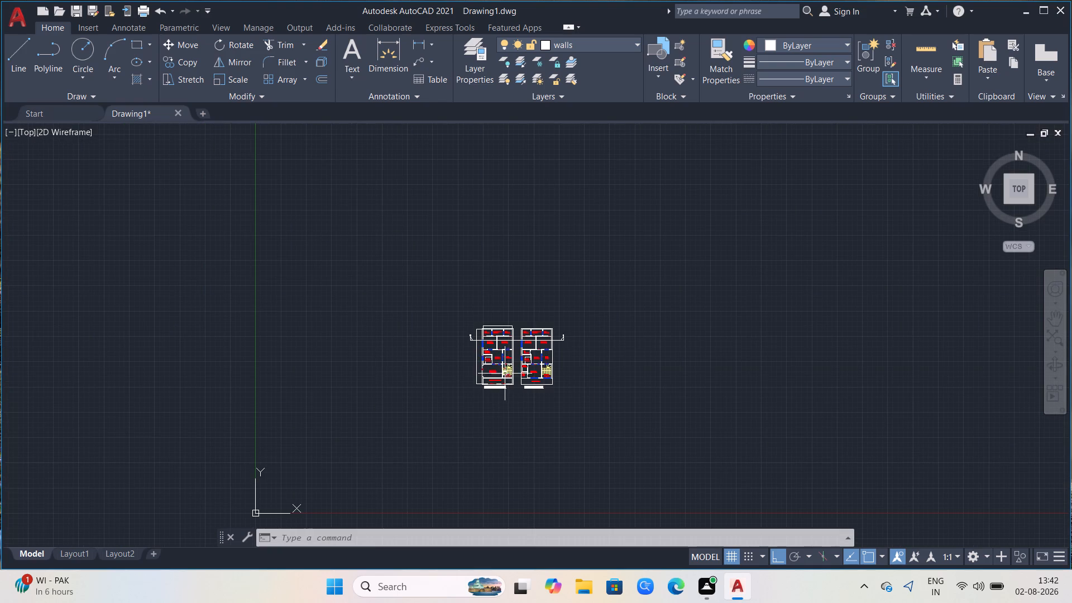
pyautogui.scroll(3, 514, 367)
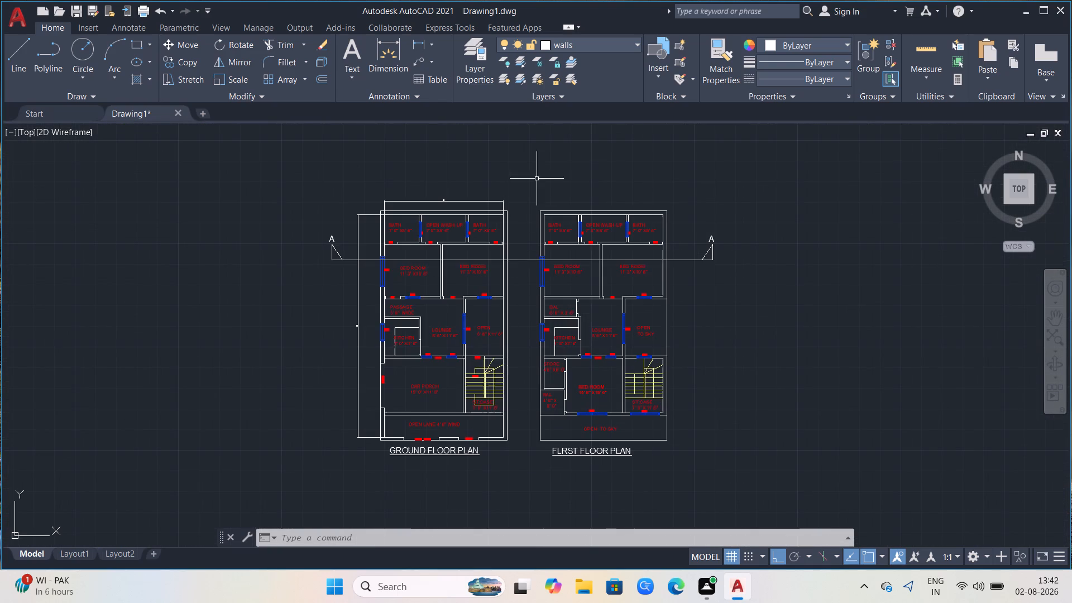
pyautogui.moveTo(596, 176); pyautogui.dragTo(586, 329, button='middle')
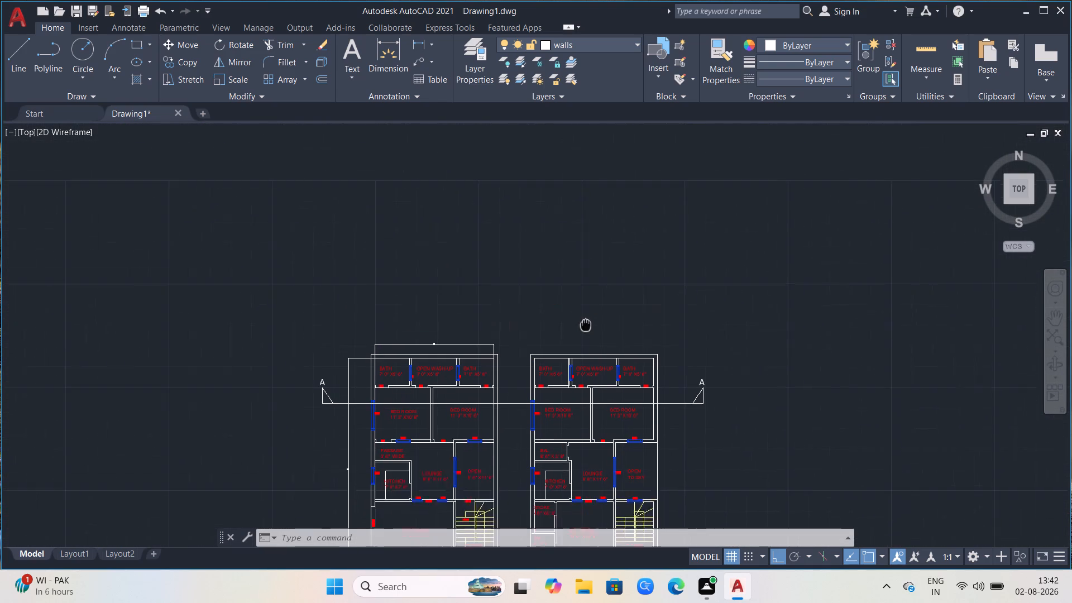
pyautogui.moveTo(586, 329); pyautogui.dragTo(585, 342, button='middle')
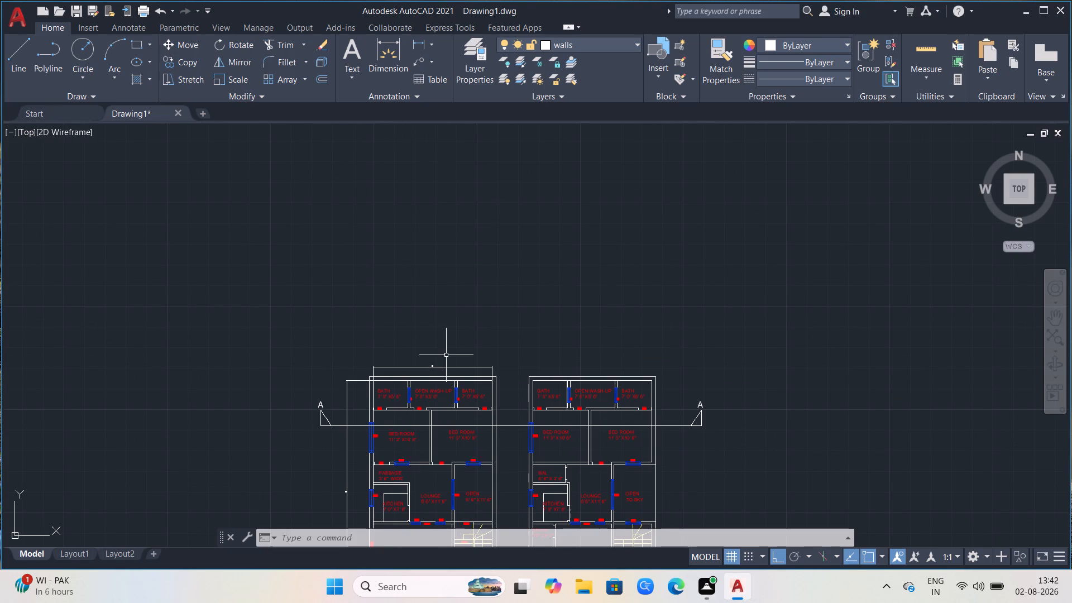
pyautogui.press('x')
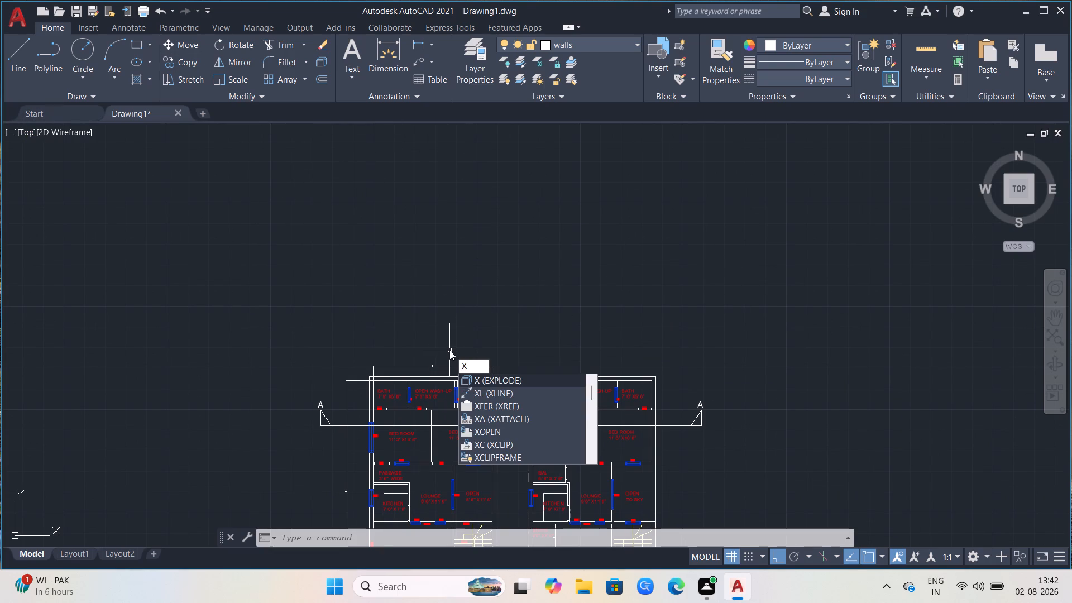
pyautogui.press('l')
pyautogui.press('Return')
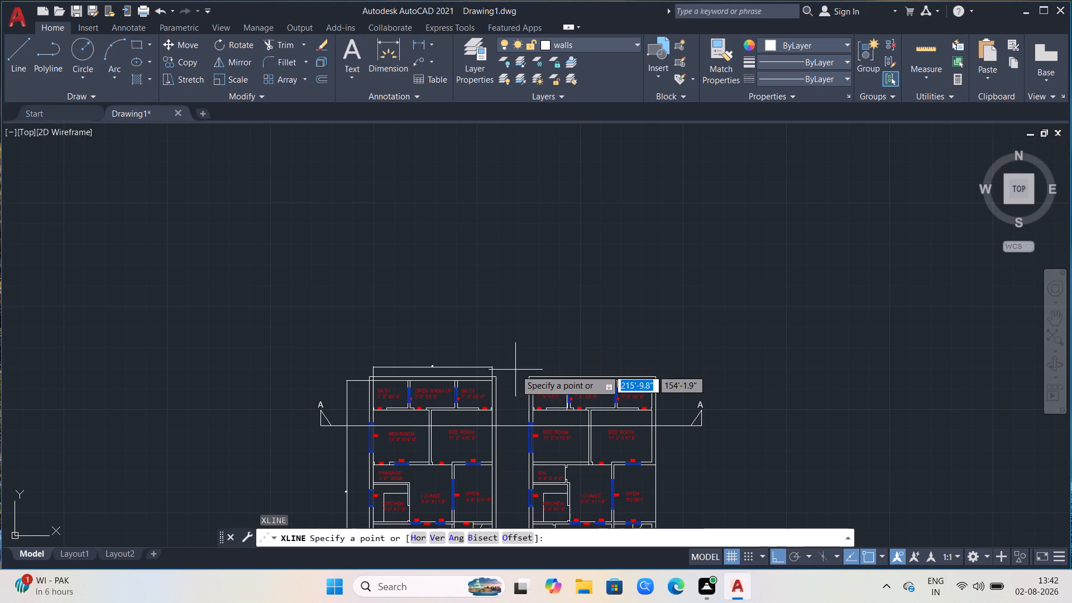
pyautogui.click(530, 377)
pyautogui.click(551, 233)
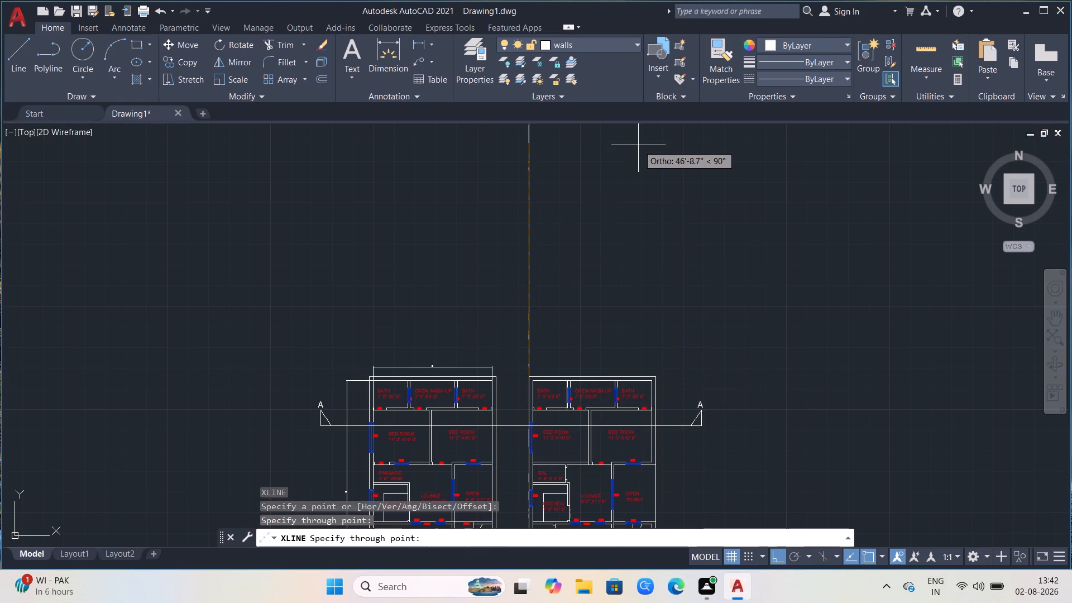
pyautogui.press('Escape')
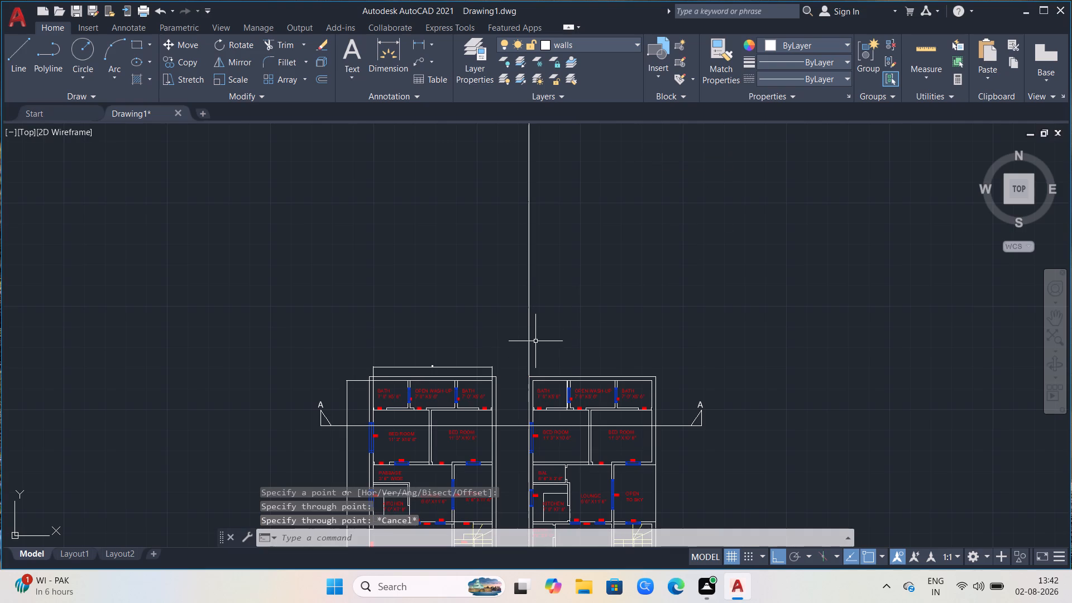
# Draw a vertical construction line (XLINE) through the upper-right outer corner of the first floor plan.
pyautogui.press('x')
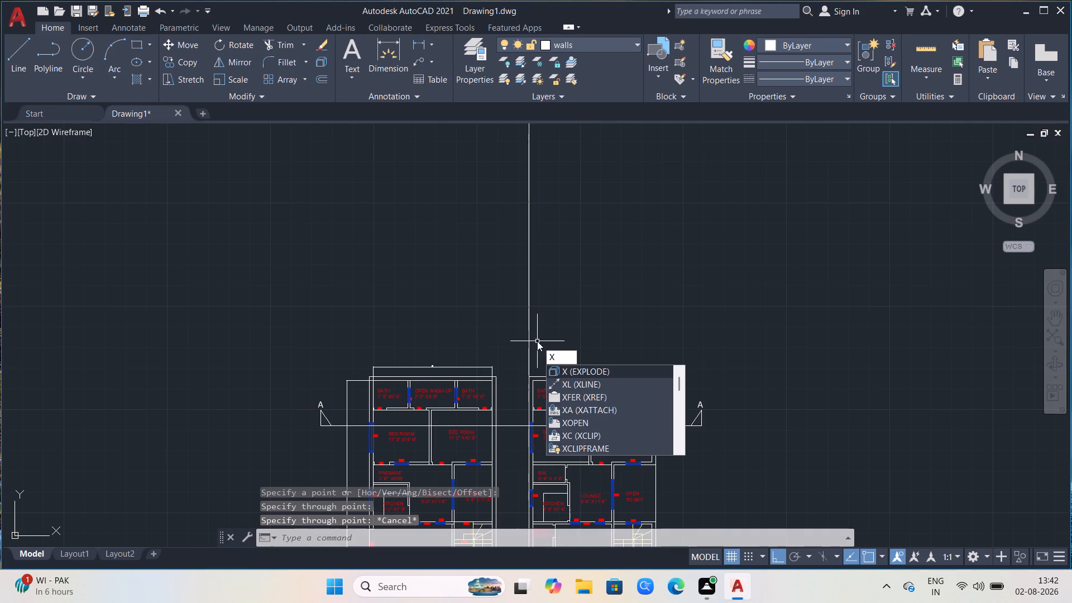
pyautogui.press('l')
pyautogui.press('Return')
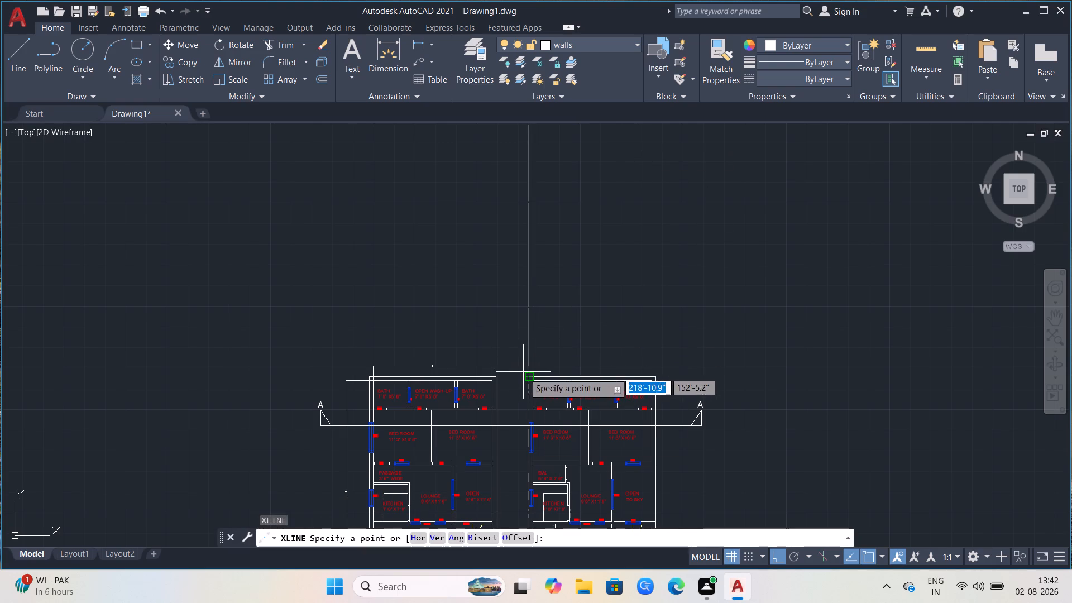
pyautogui.click(654, 374)
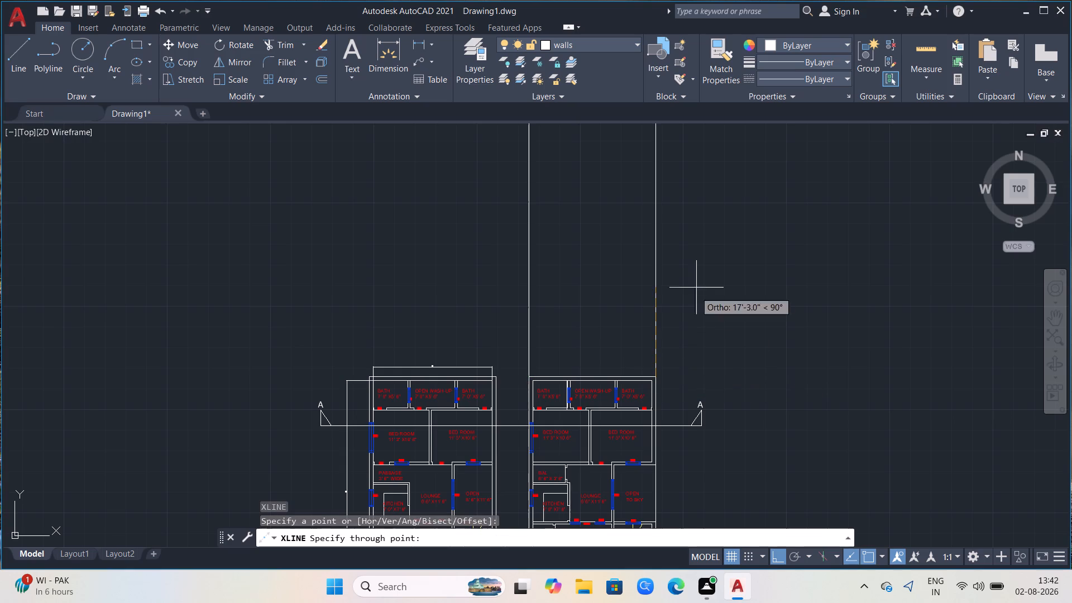
pyautogui.click(698, 251)
pyautogui.press('Escape')
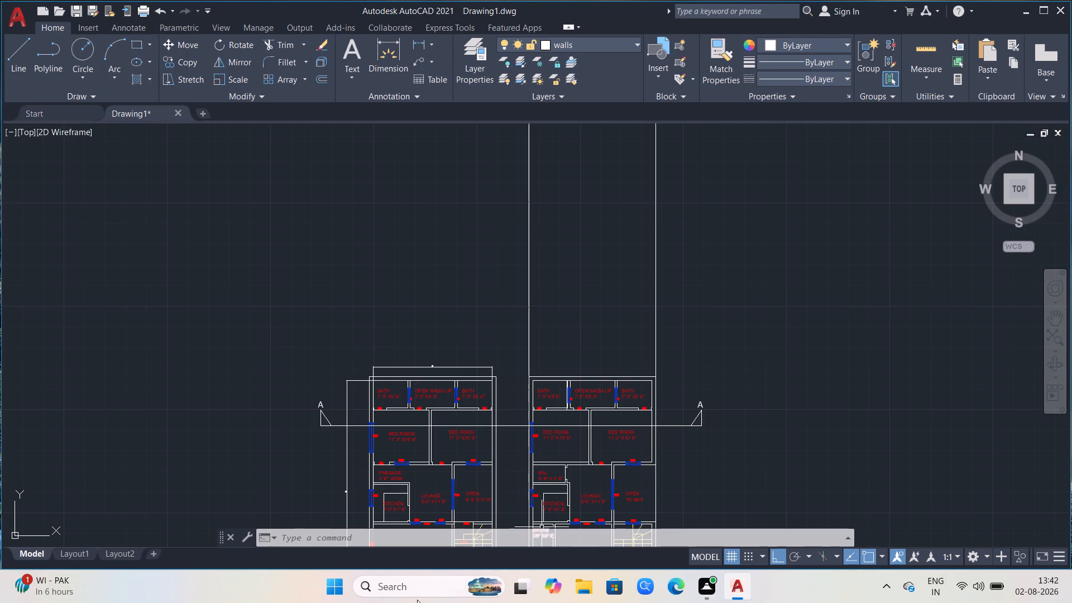
# Offset both vertical construction lines inward by the 9" wall thickness, picking the distance at the plan's upper-left wall corner.
pyautogui.click(529, 338)
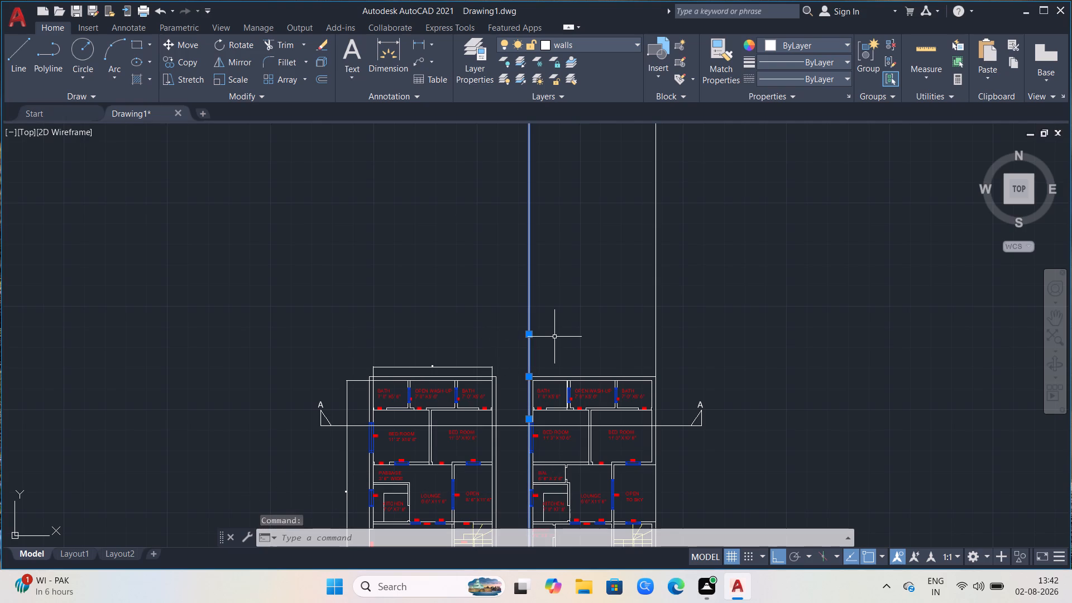
pyautogui.press('Escape')
pyautogui.press('o')
pyautogui.press('Return')
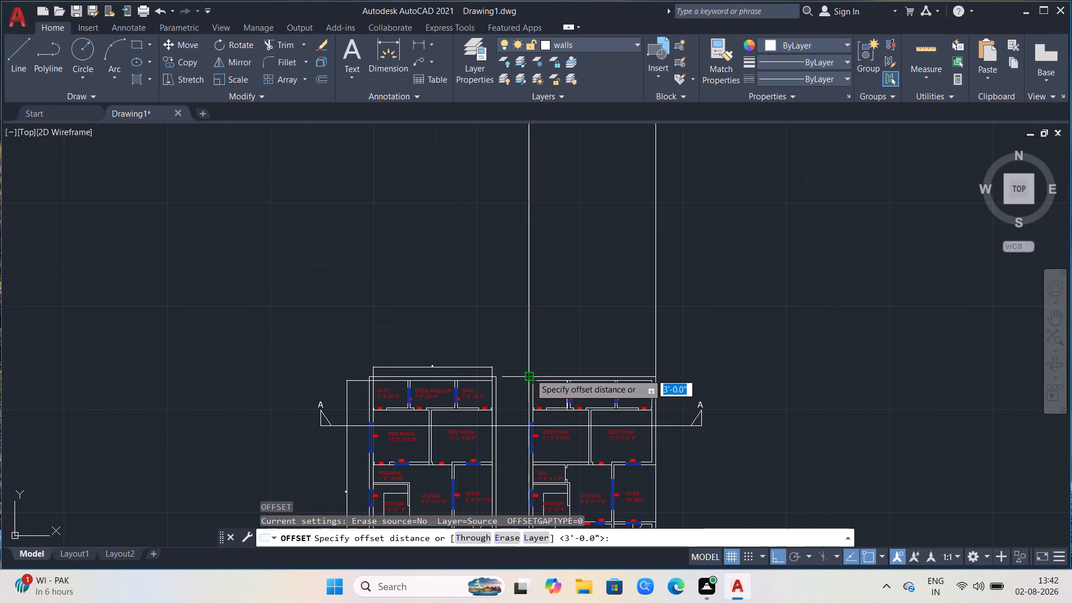
pyautogui.click(530, 374)
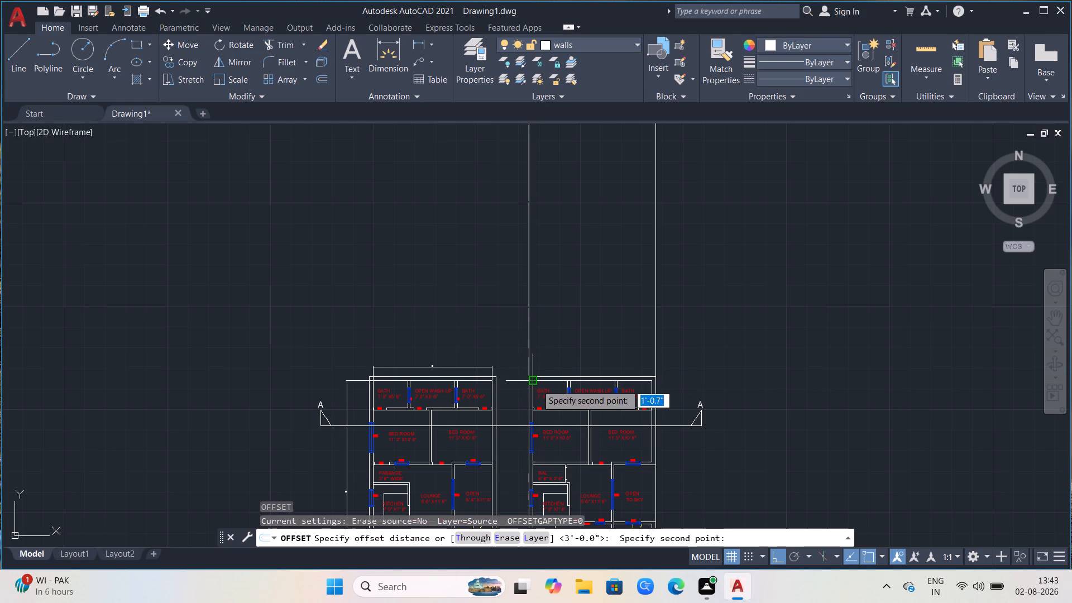
pyautogui.scroll(5, 539, 380)
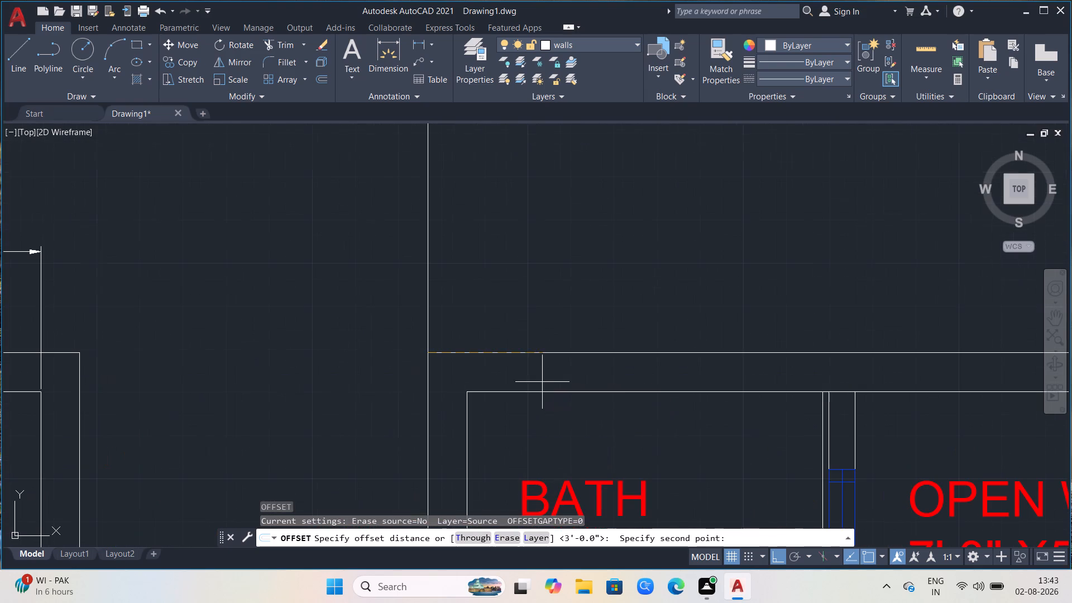
pyautogui.click(467, 351)
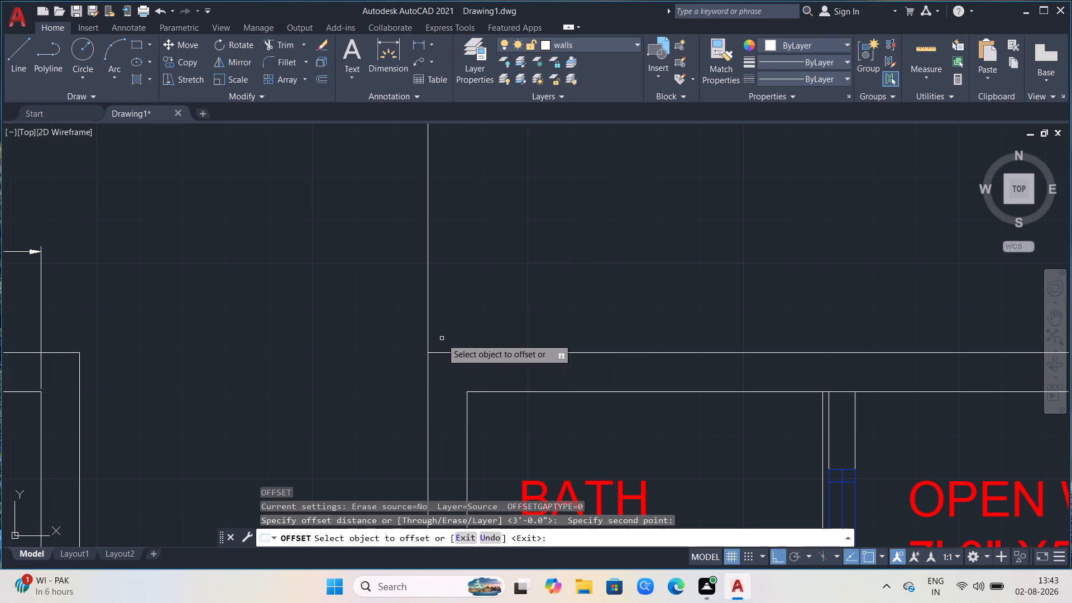
pyautogui.click(427, 331)
pyautogui.click(475, 334)
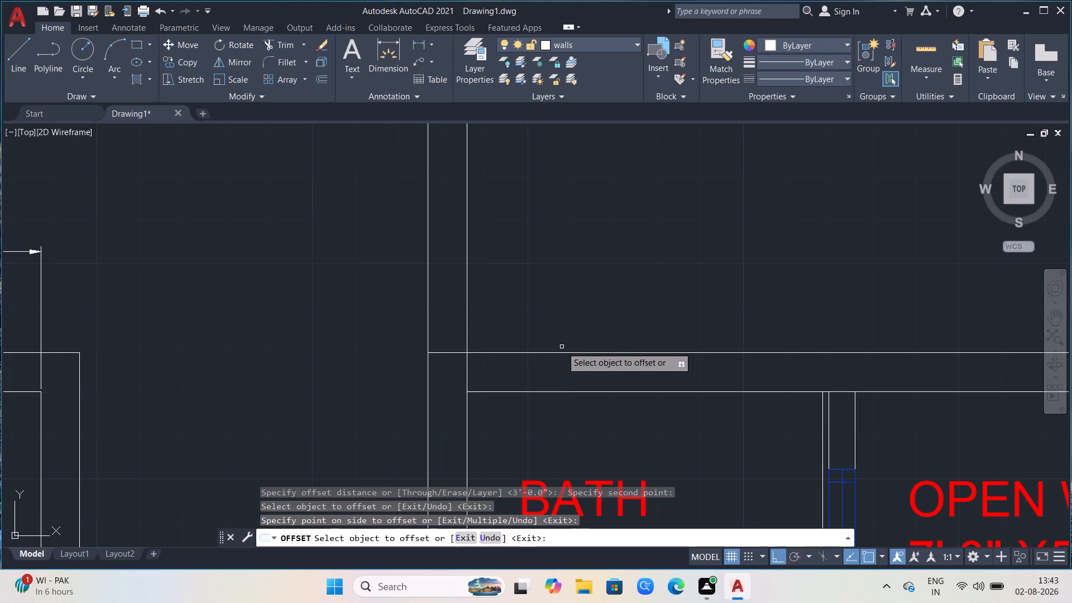
pyautogui.scroll(-4, 564, 339)
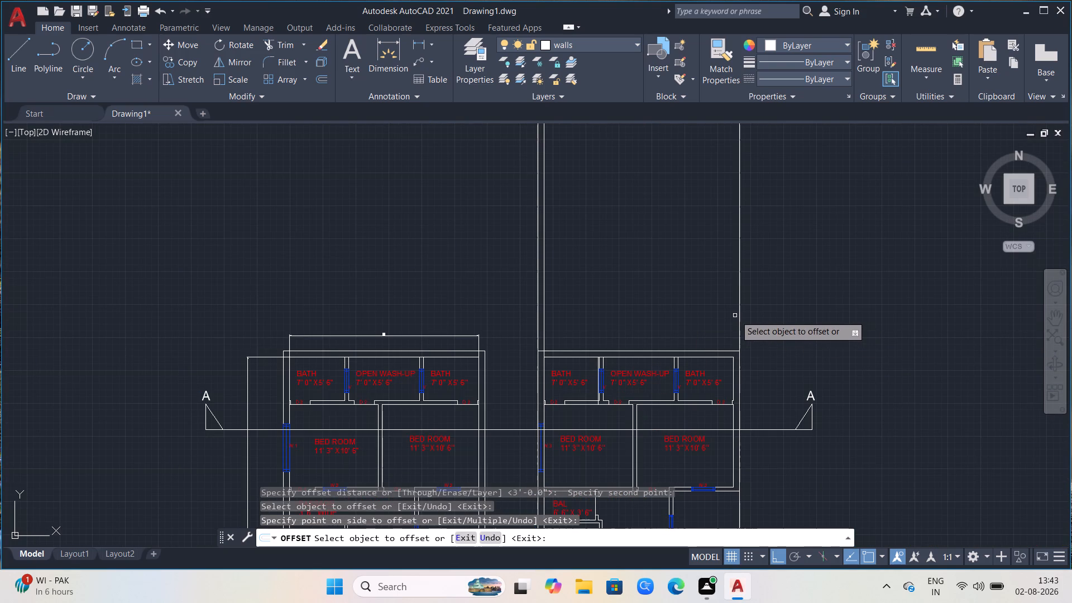
pyautogui.click(739, 314)
pyautogui.click(730, 319)
# Offset the first floor plan's top outer wall line 5' upward, and offset the resulting line another 5' upward.
pyautogui.scroll(-2, 760, 331)
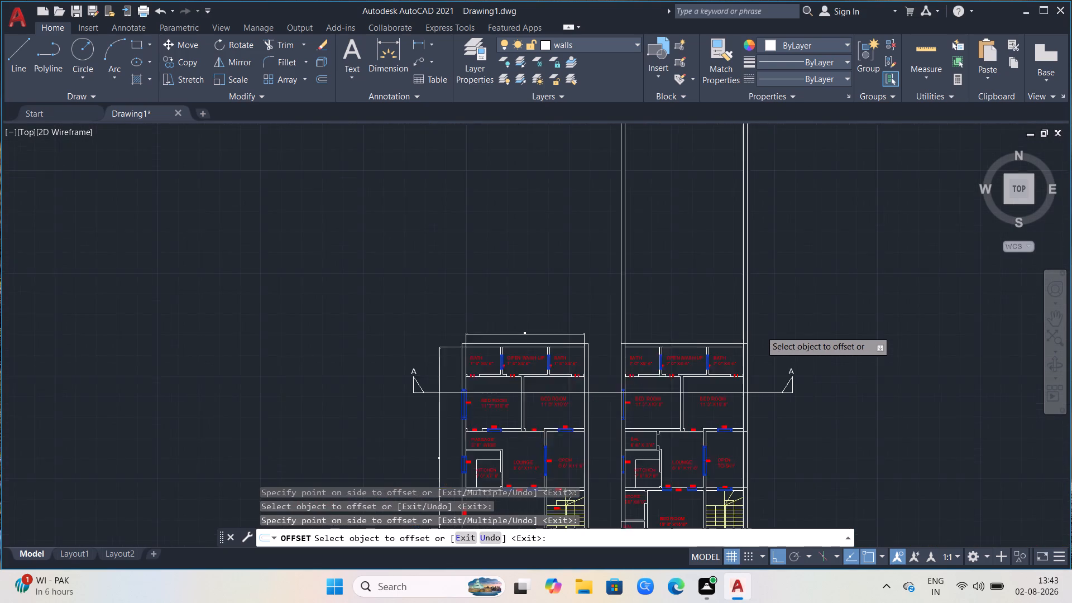
pyautogui.scroll(-1, 572, 245)
pyautogui.scroll(1, 651, 132)
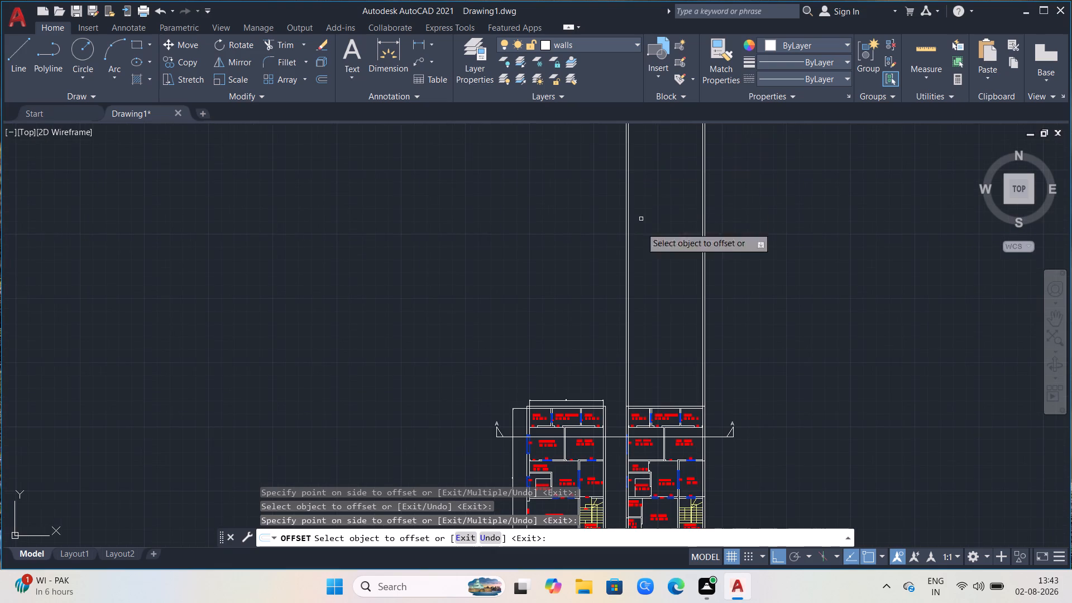
pyautogui.scroll(3, 670, 405)
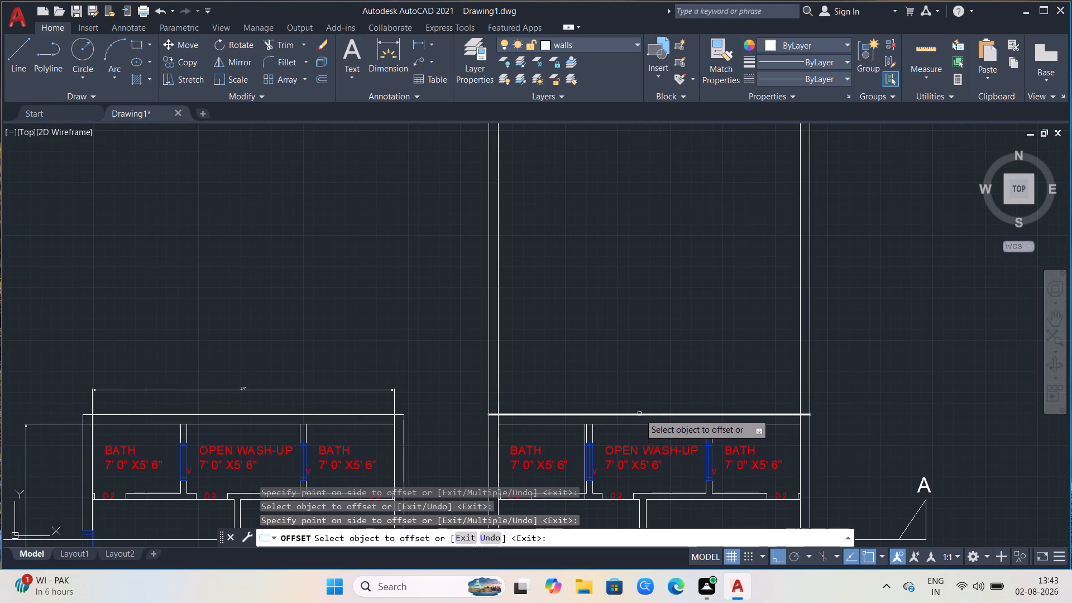
pyautogui.click(639, 413)
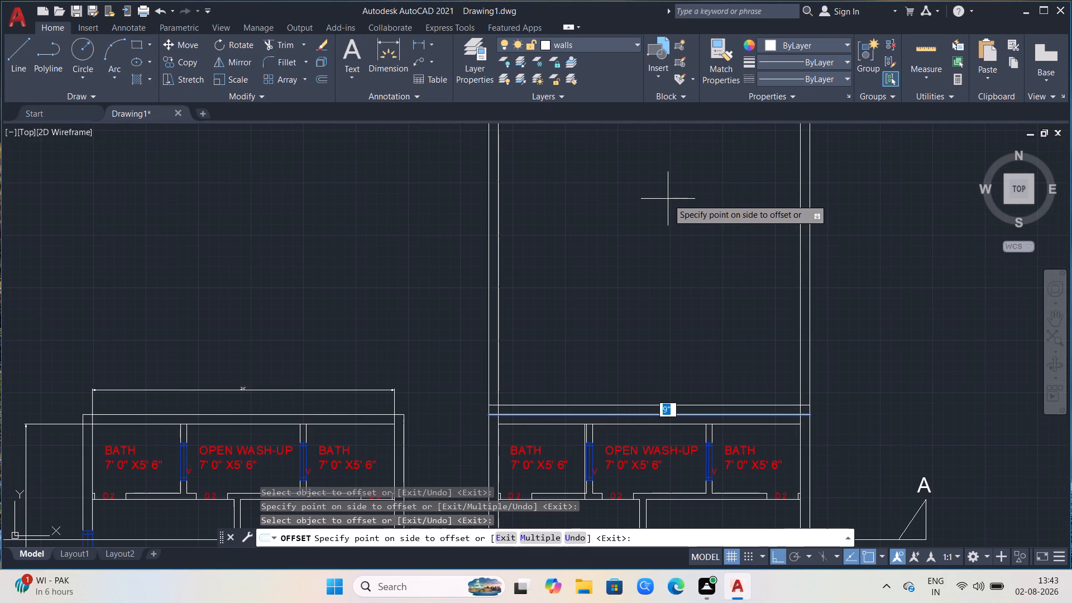
pyautogui.write("5'")
pyautogui.press('Return')
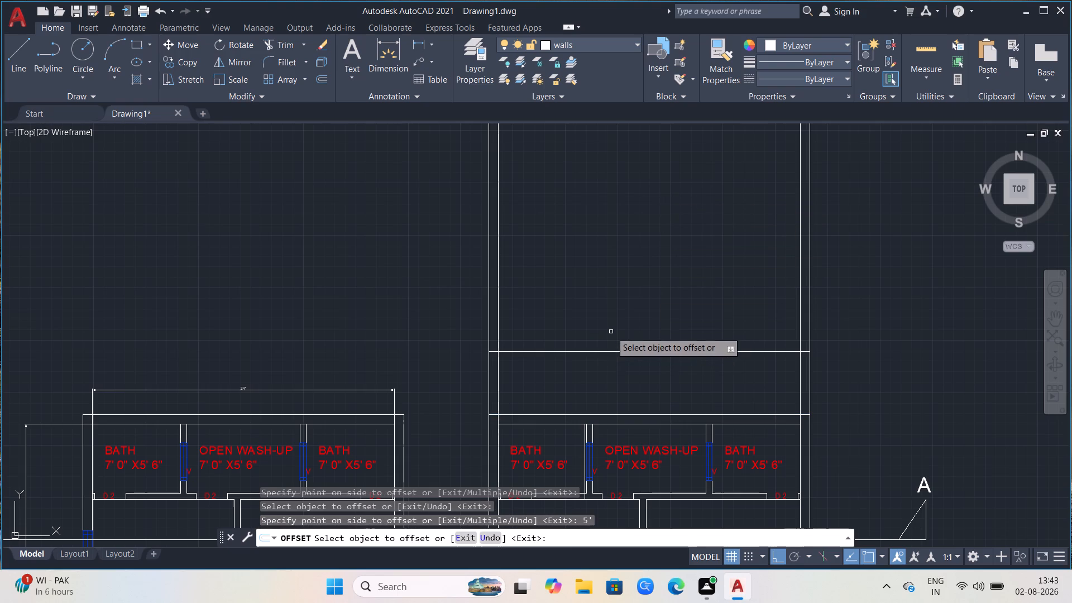
pyautogui.click(572, 352)
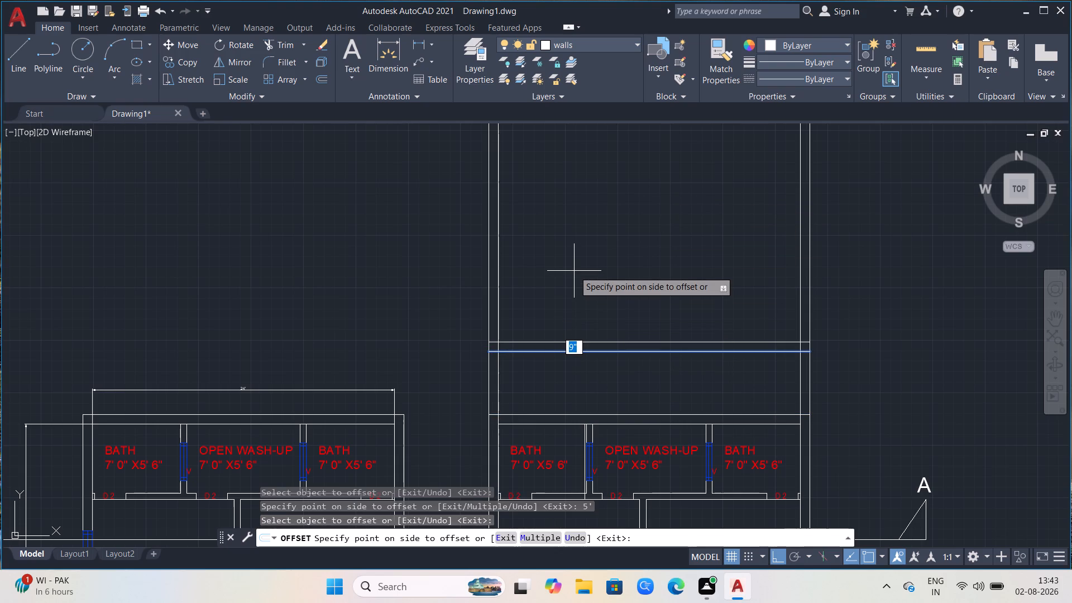
pyautogui.press('5')
pyautogui.press("'")
pyautogui.press('Return')
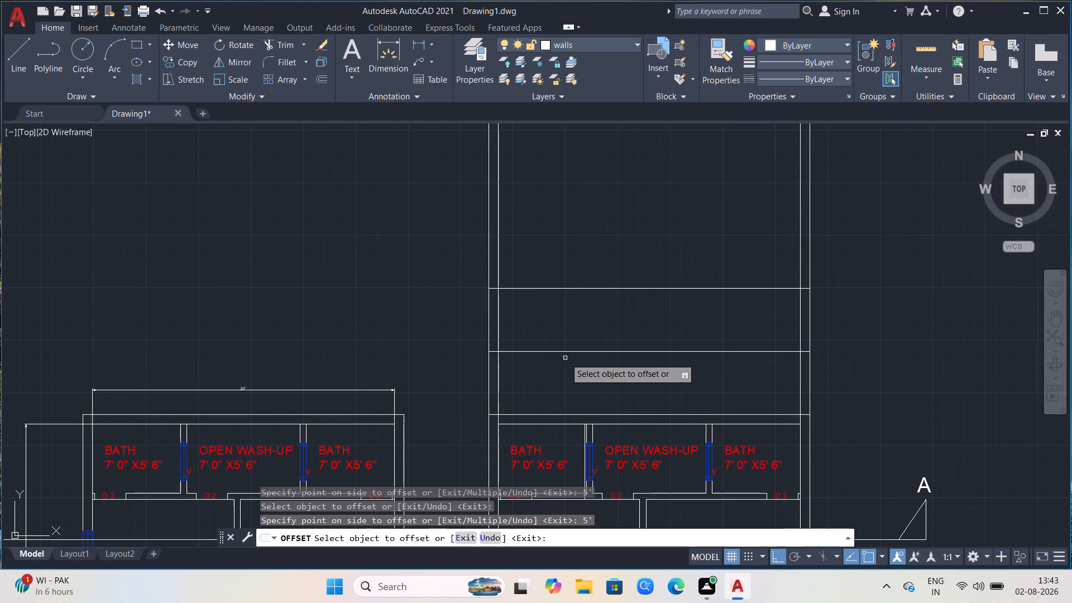
pyautogui.press('Escape')
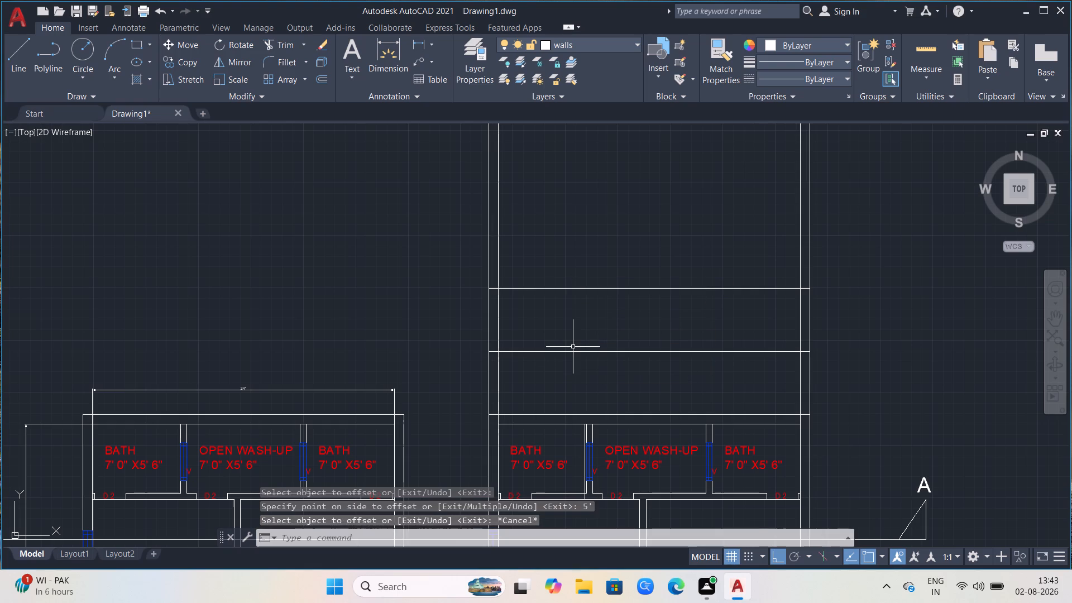
# Trim the middle horizontal line and the left pair of projection lines between the plan and the upper horizontal line.
pyautogui.write('TR')
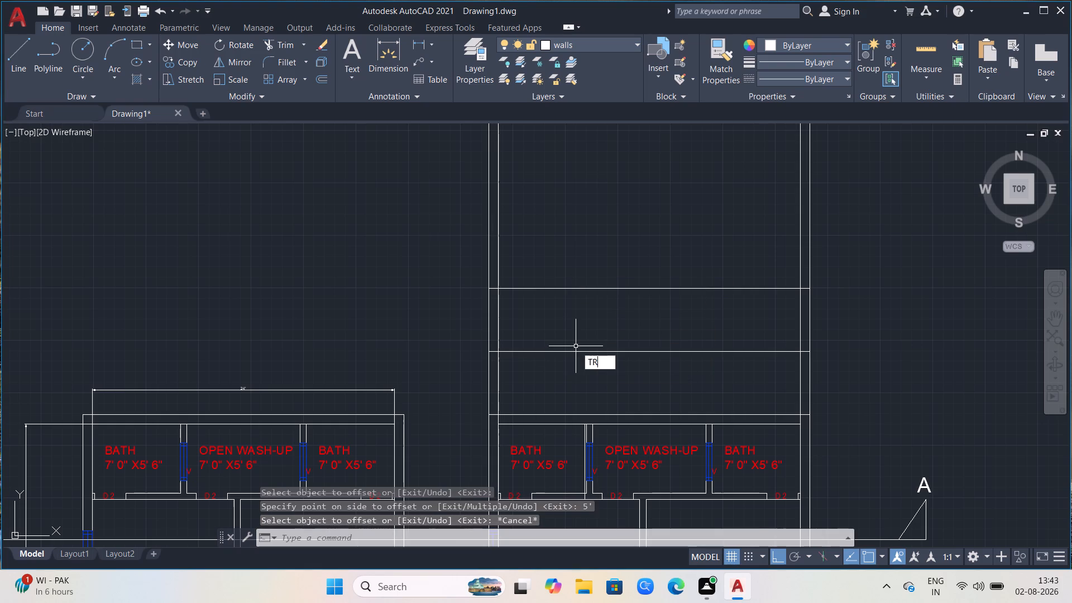
pyautogui.press('Return')
pyautogui.click(576, 346)
pyautogui.click(557, 364)
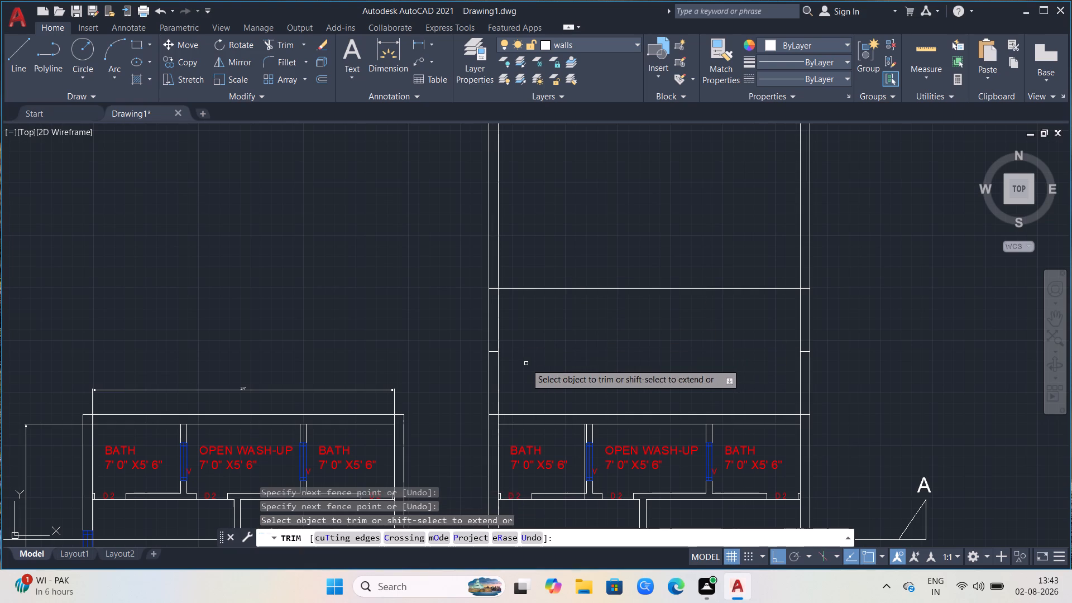
pyautogui.click(509, 367)
pyautogui.click(481, 384)
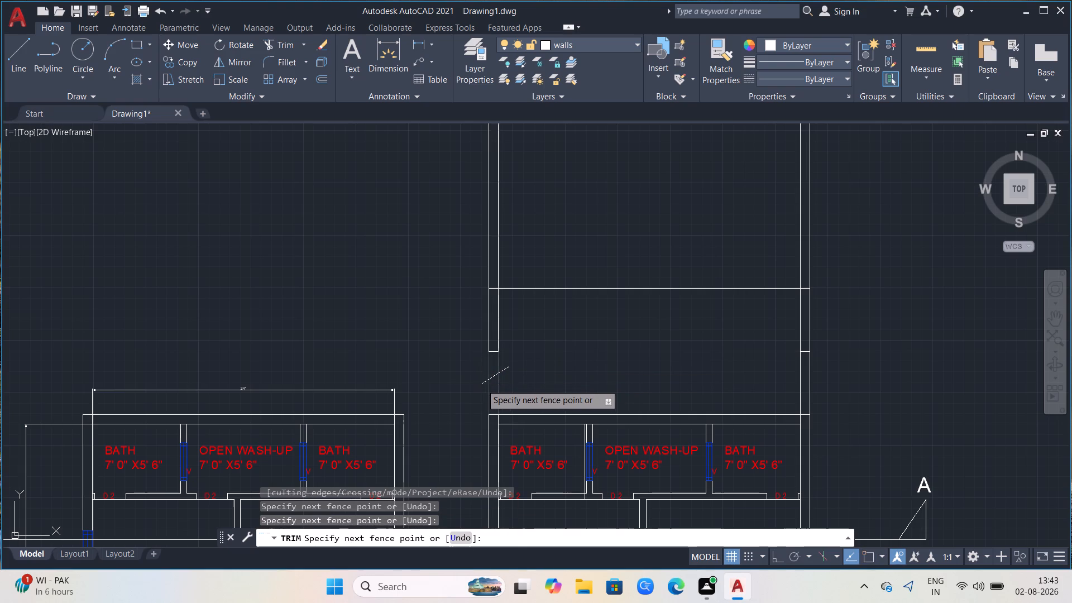
pyautogui.moveTo(484, 357); pyautogui.dragTo(489, 350)
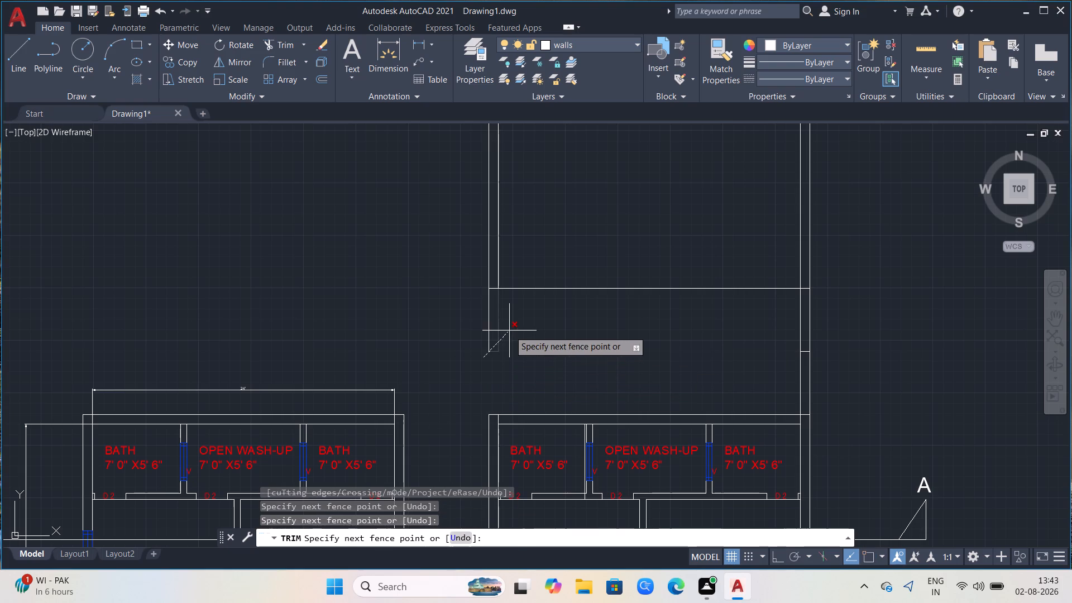
pyautogui.click(509, 331)
pyautogui.click(505, 331)
pyautogui.click(461, 335)
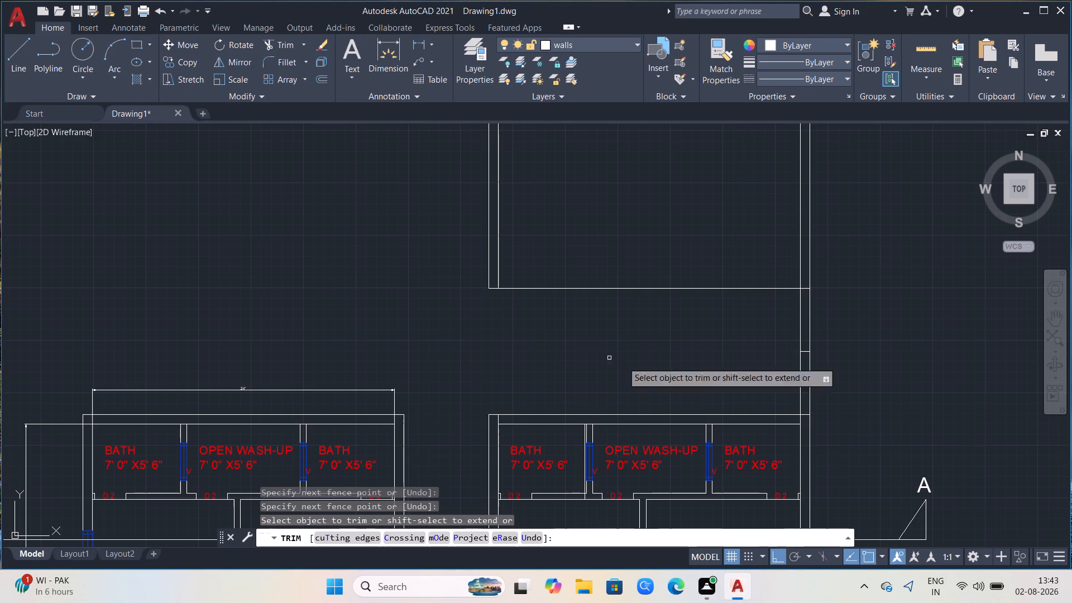
# Trim the right pair of projection lines and the leftover horizontal stub between the plan and the upper horizontal line.
pyautogui.moveTo(791, 381); pyautogui.dragTo(806, 382)
pyautogui.click(837, 382)
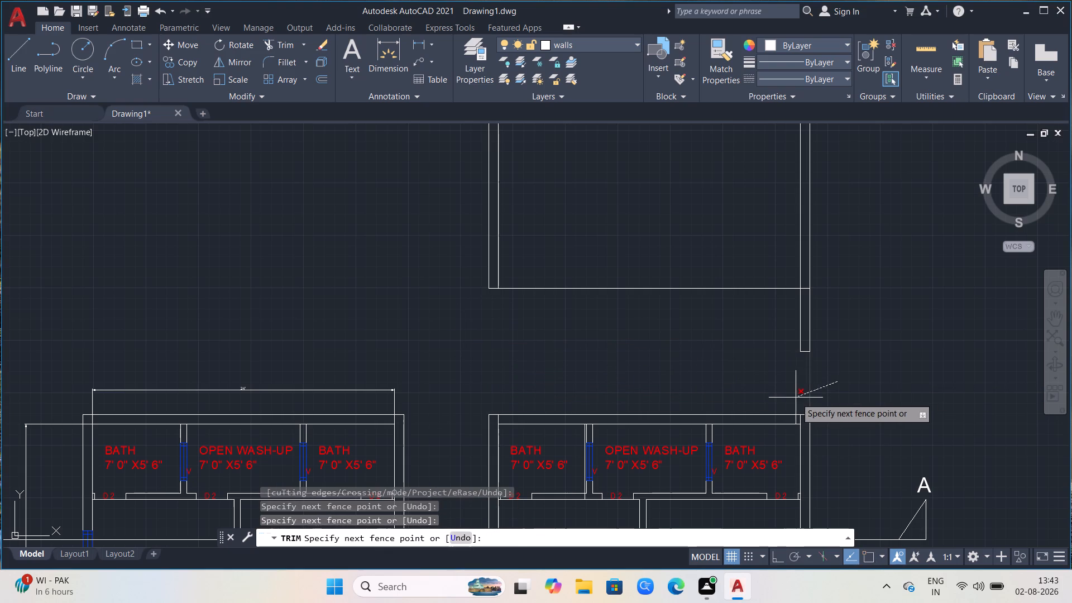
pyautogui.click(796, 398)
pyautogui.click(822, 350)
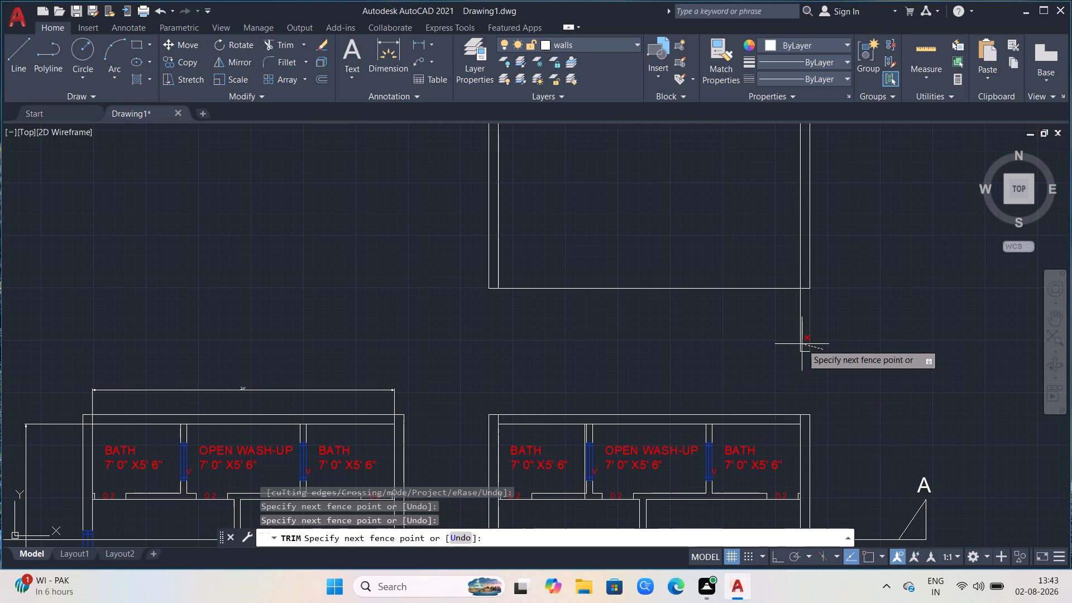
pyautogui.click(802, 344)
pyautogui.click(802, 344)
pyautogui.click(802, 344)
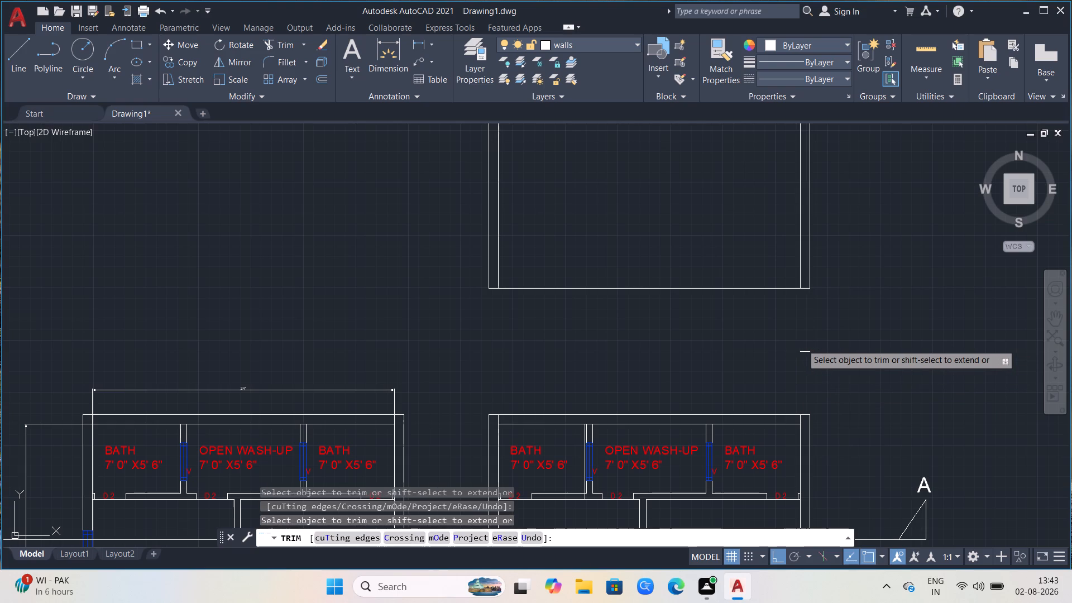
pyautogui.click(802, 358)
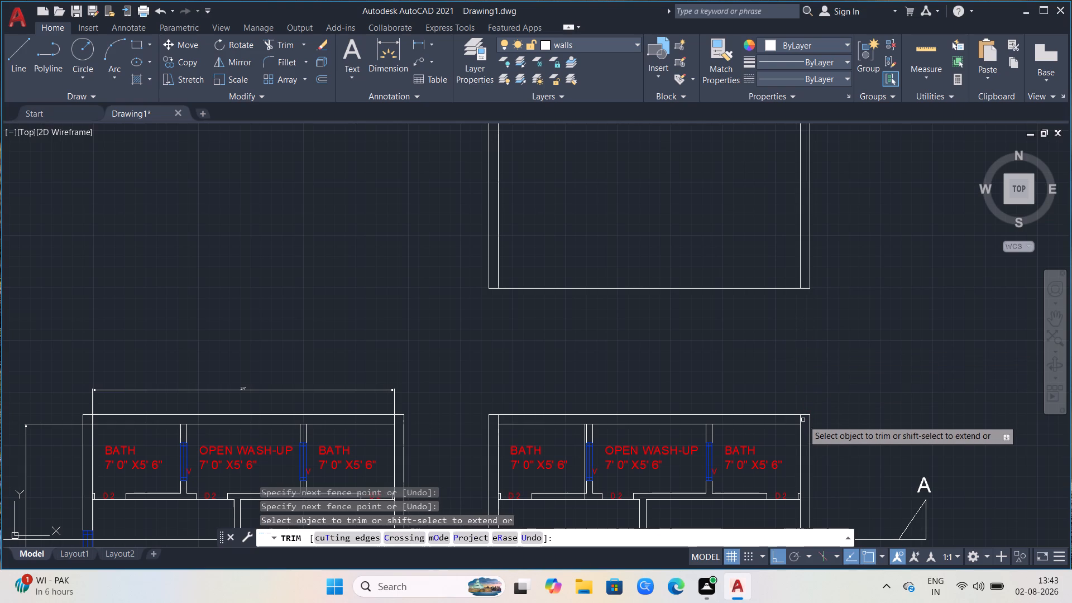
# Trim the leftover inner projection line pieces crossing the top wall at both upper corners of the first floor plan.
pyautogui.click(803, 420)
pyautogui.click(793, 419)
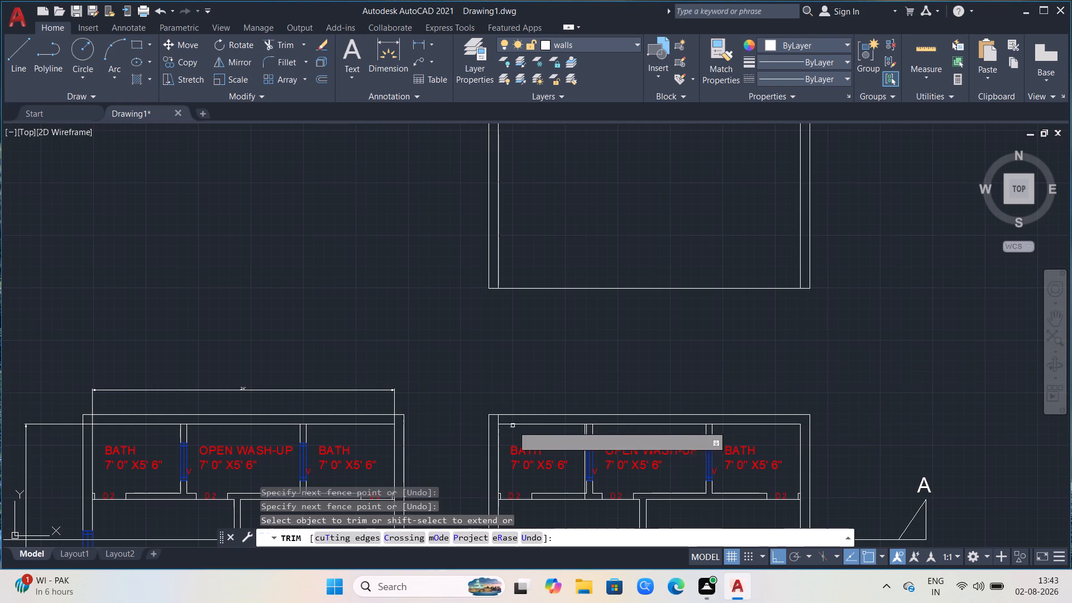
pyautogui.click(499, 420)
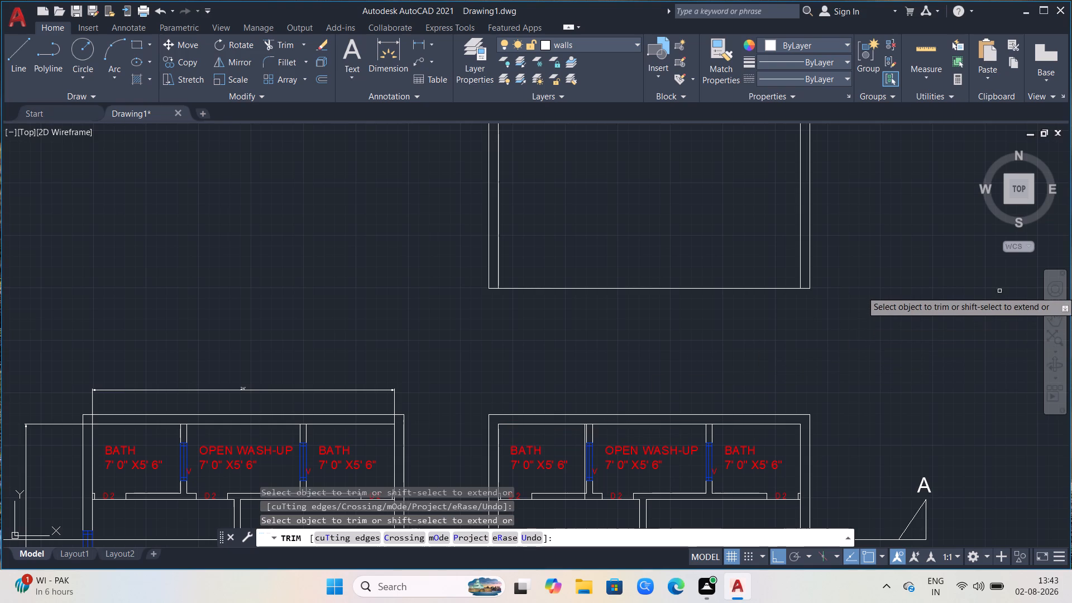
pyautogui.scroll(-1, 1045, 360)
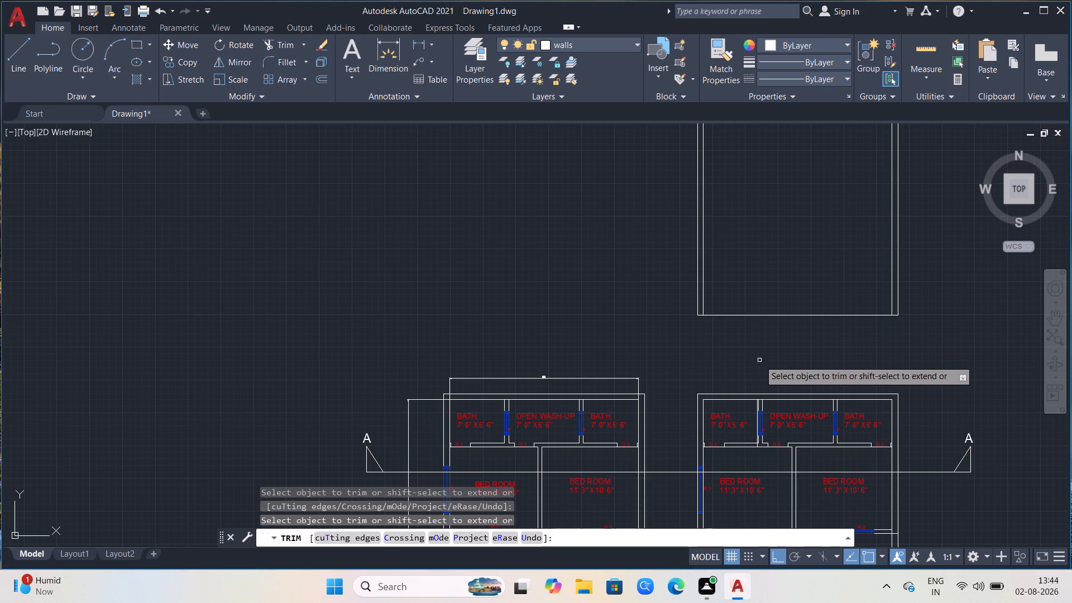
pyautogui.scroll(-1, 740, 283)
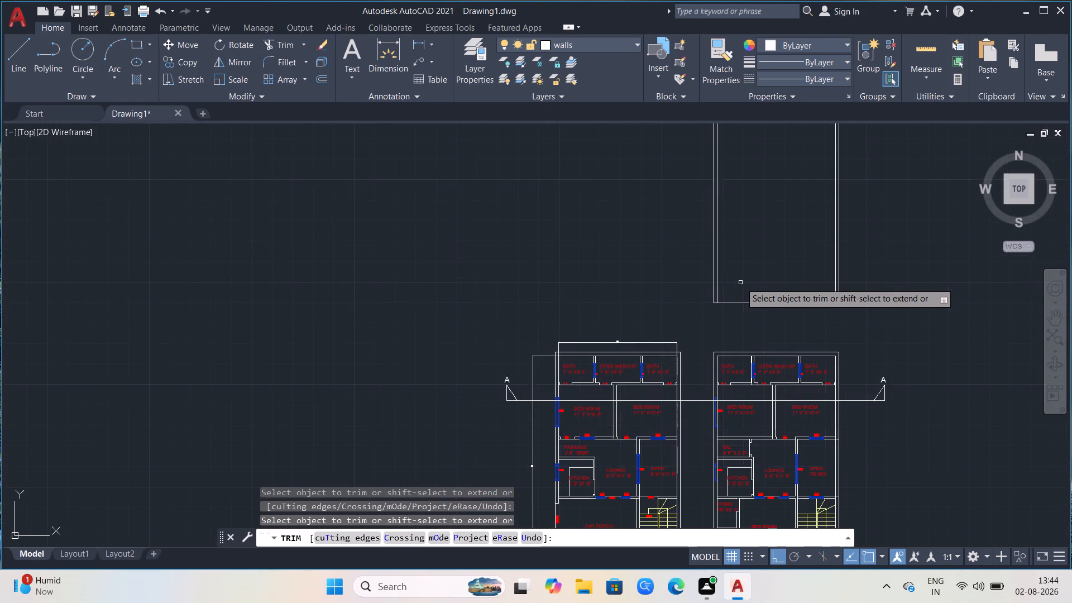
pyautogui.scroll(2, 743, 281)
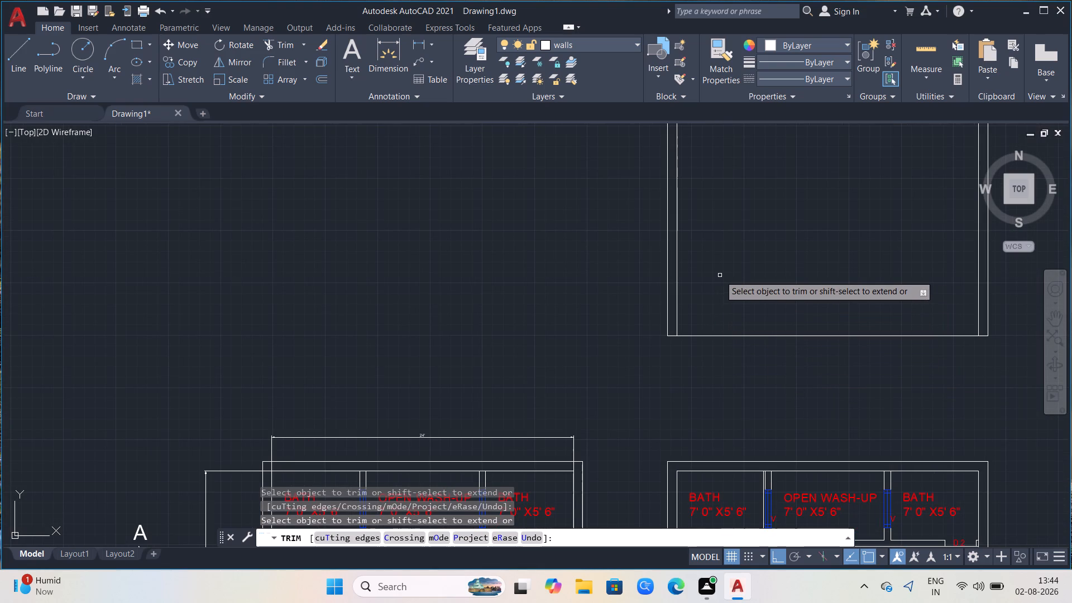
pyautogui.press('Escape')
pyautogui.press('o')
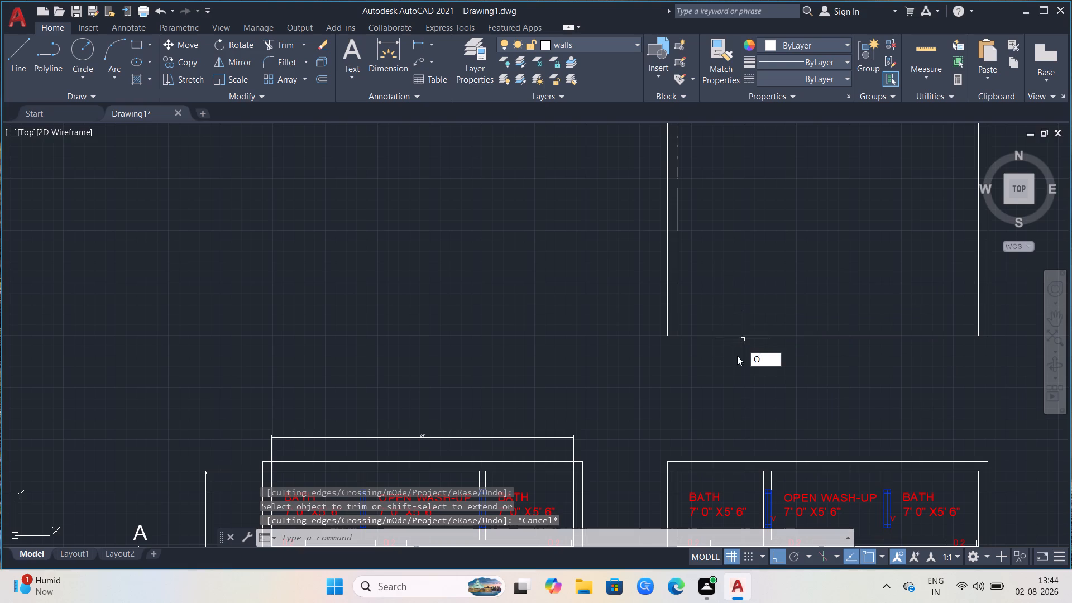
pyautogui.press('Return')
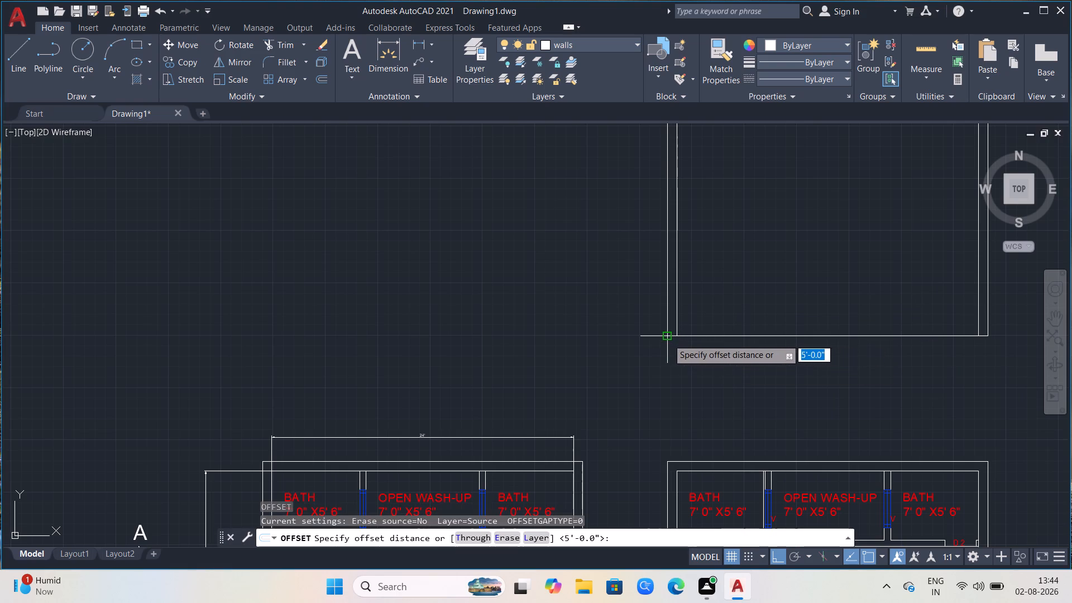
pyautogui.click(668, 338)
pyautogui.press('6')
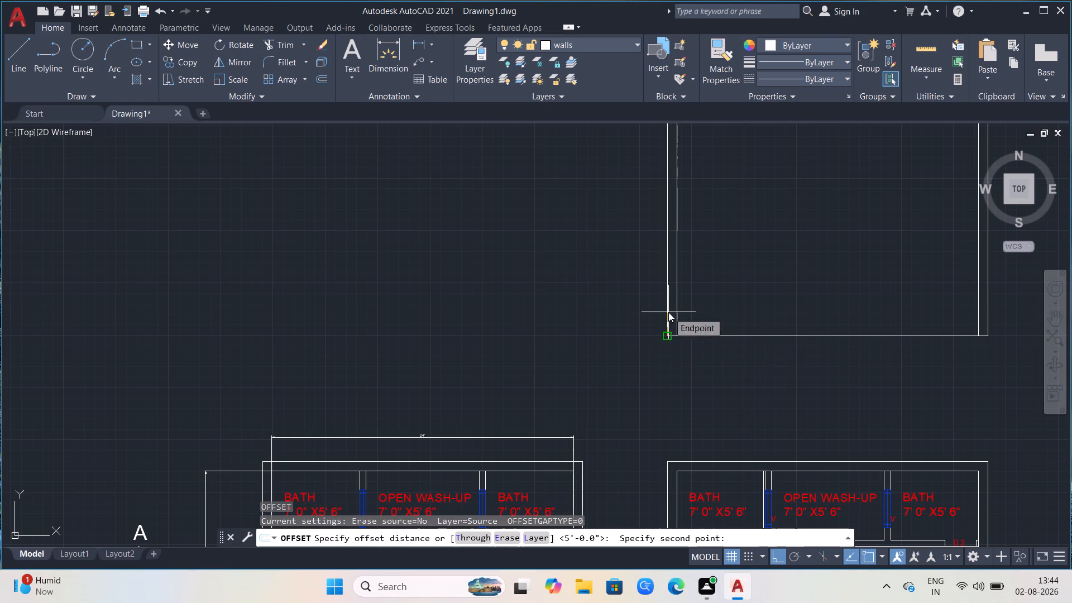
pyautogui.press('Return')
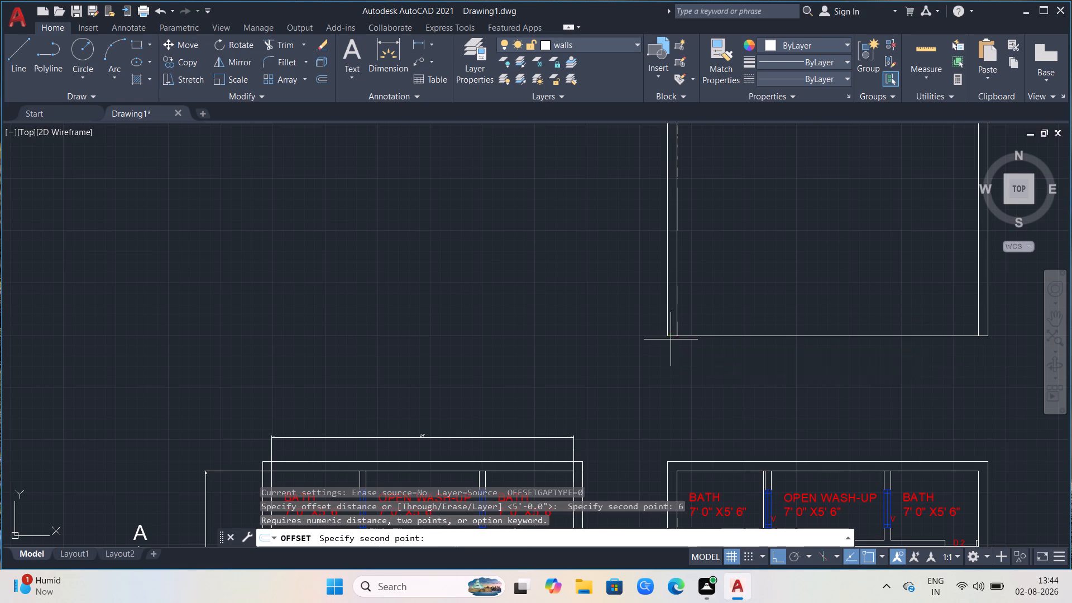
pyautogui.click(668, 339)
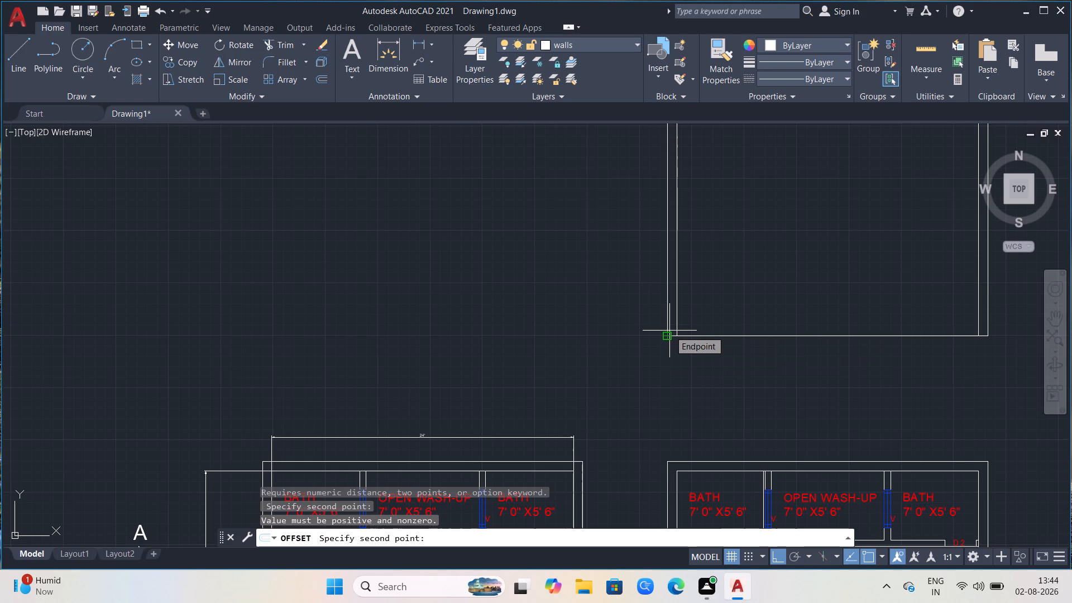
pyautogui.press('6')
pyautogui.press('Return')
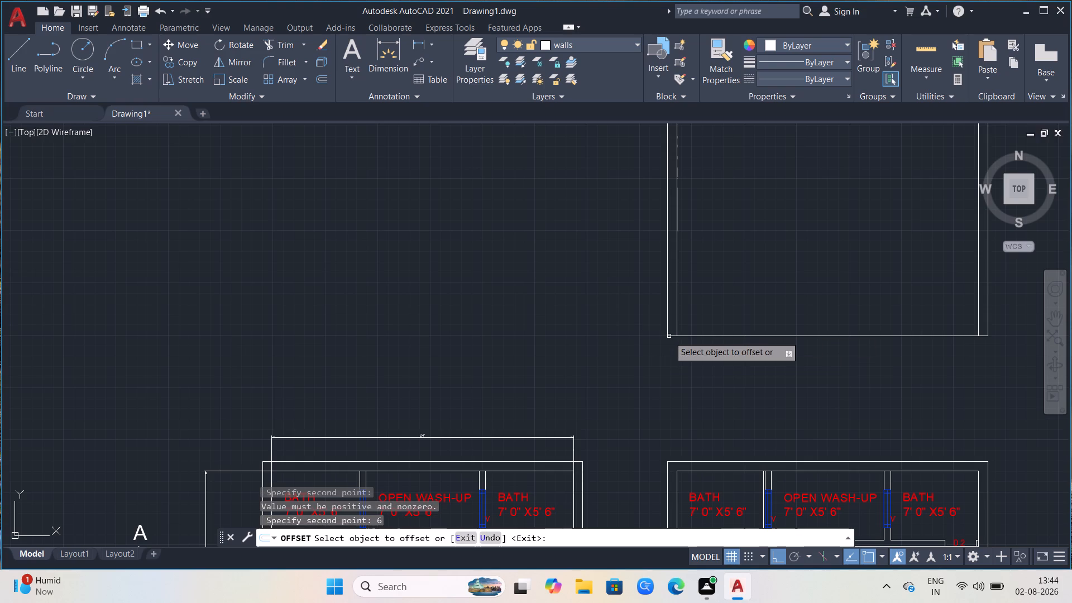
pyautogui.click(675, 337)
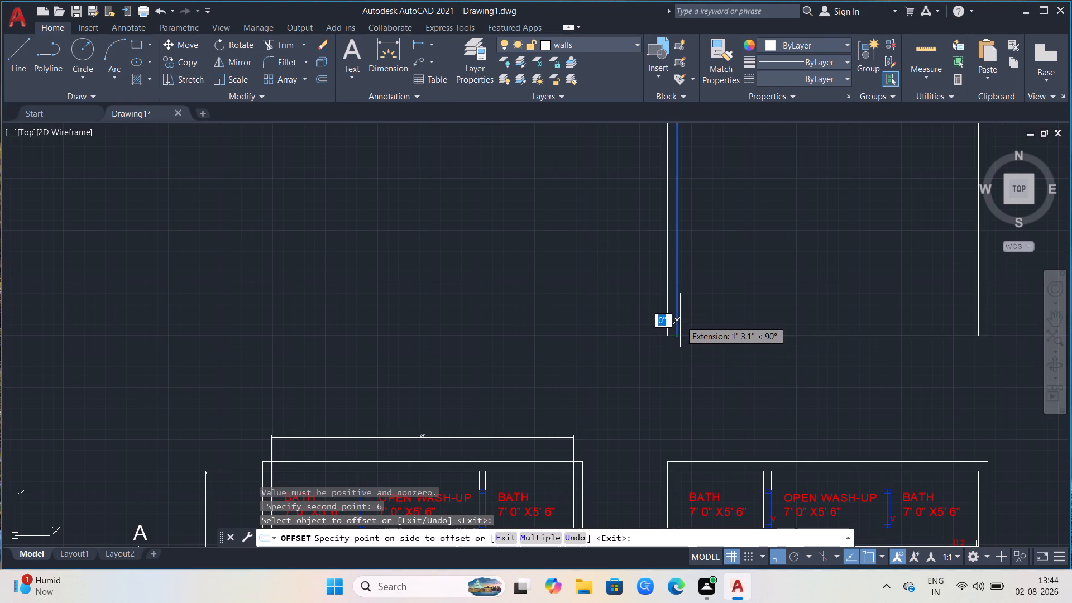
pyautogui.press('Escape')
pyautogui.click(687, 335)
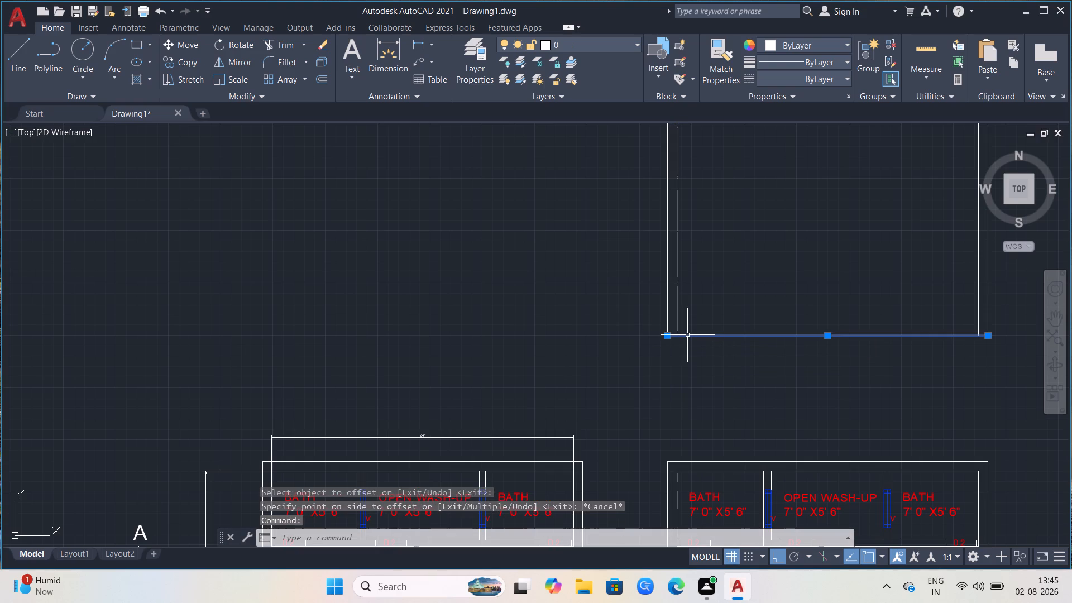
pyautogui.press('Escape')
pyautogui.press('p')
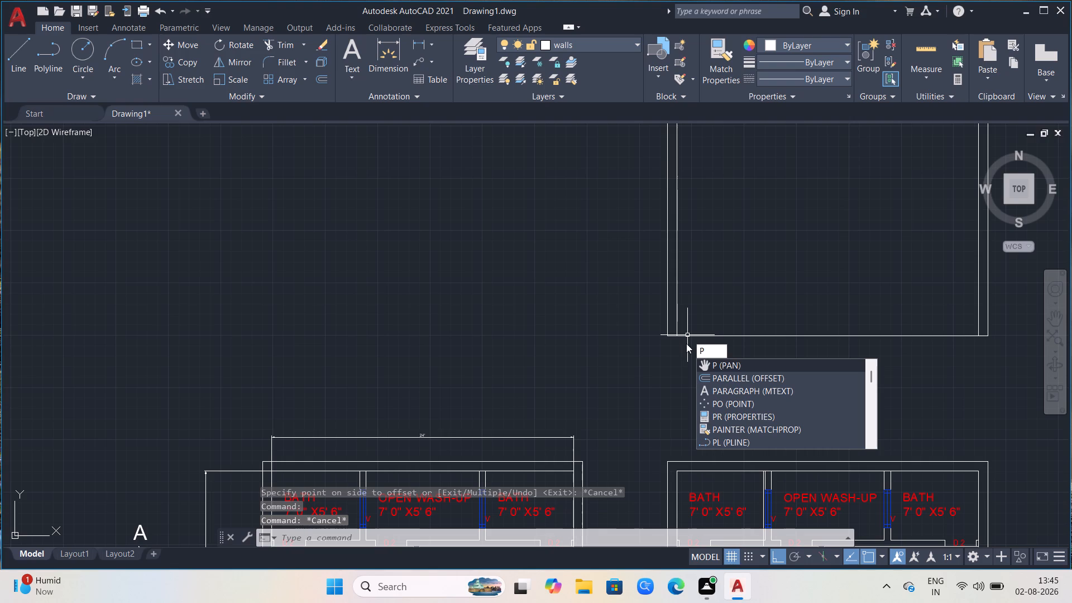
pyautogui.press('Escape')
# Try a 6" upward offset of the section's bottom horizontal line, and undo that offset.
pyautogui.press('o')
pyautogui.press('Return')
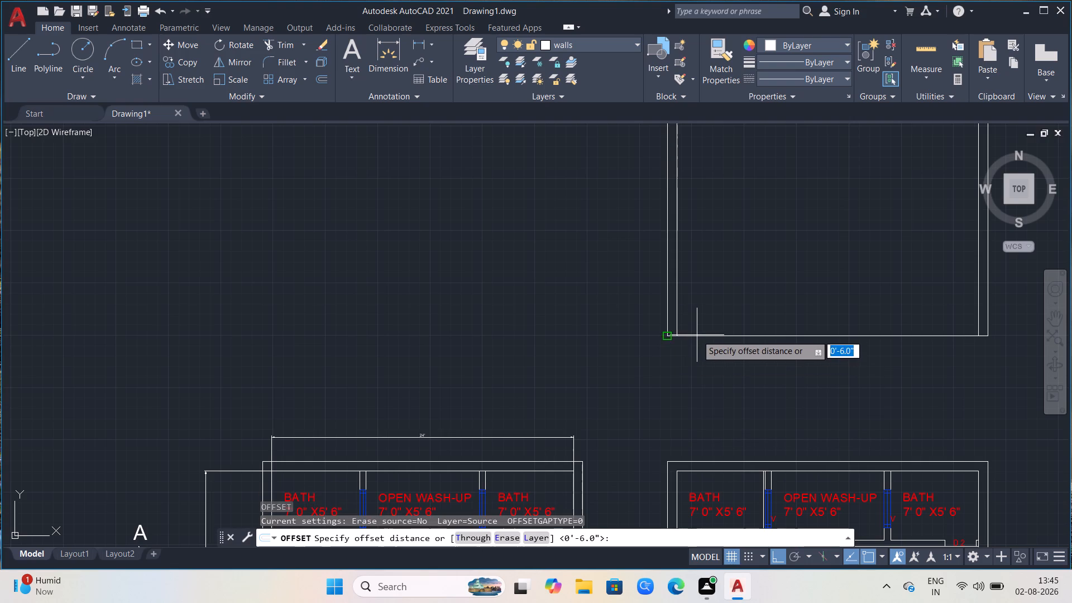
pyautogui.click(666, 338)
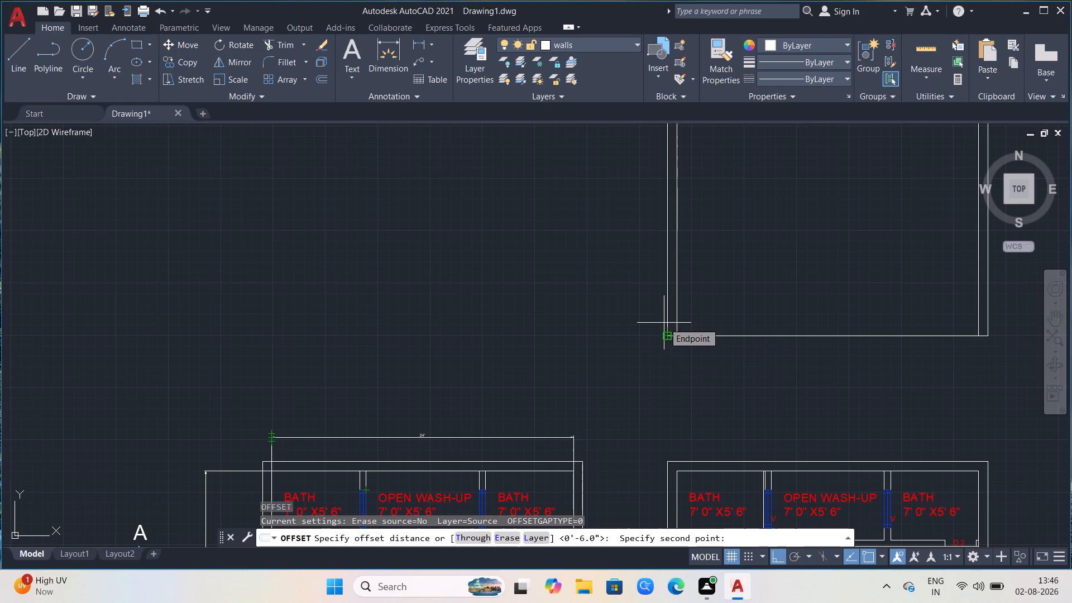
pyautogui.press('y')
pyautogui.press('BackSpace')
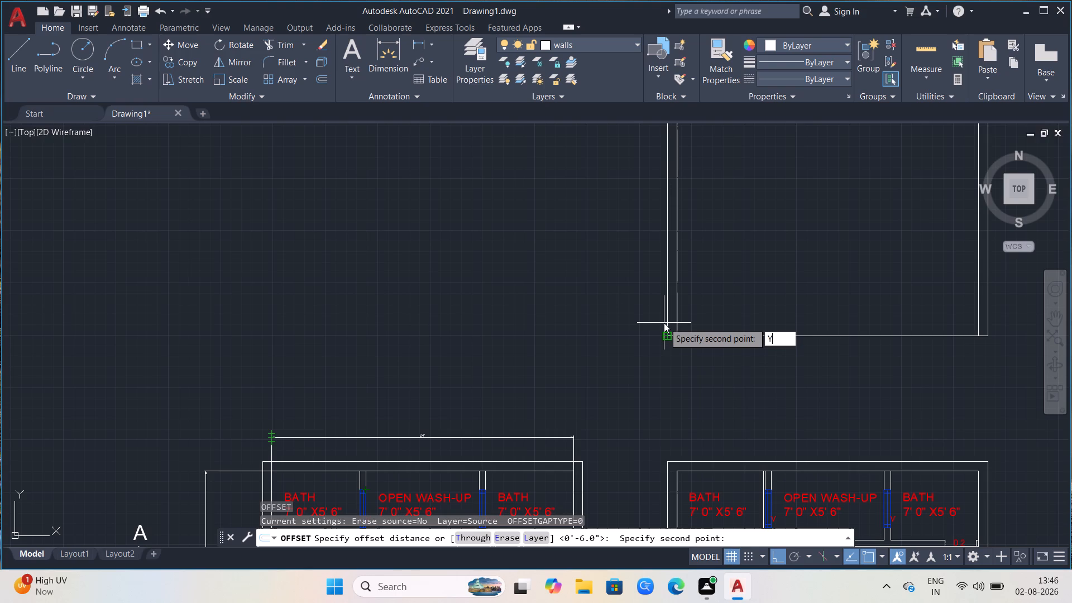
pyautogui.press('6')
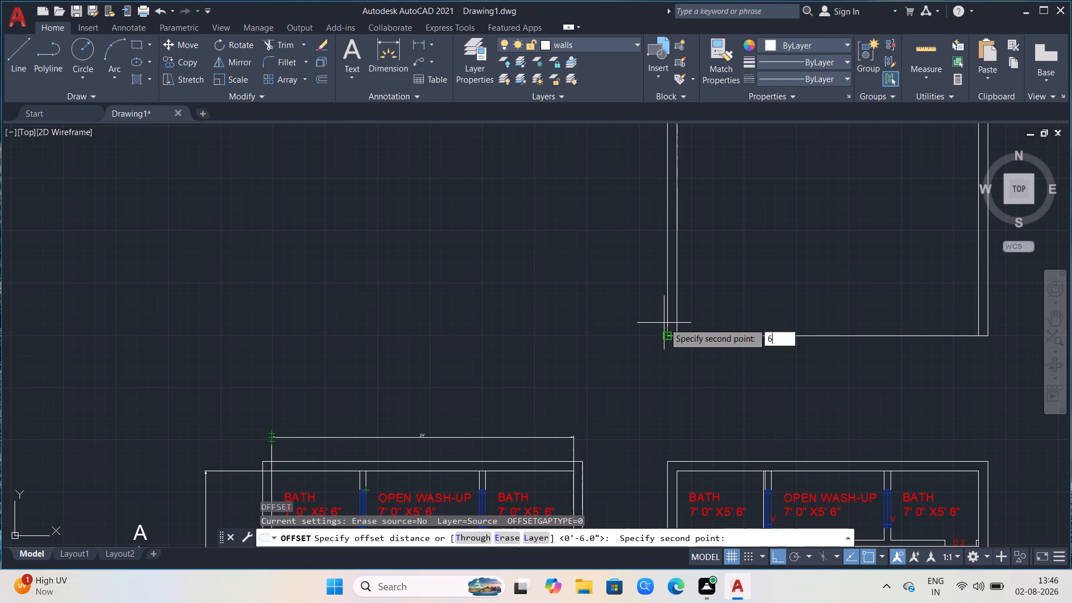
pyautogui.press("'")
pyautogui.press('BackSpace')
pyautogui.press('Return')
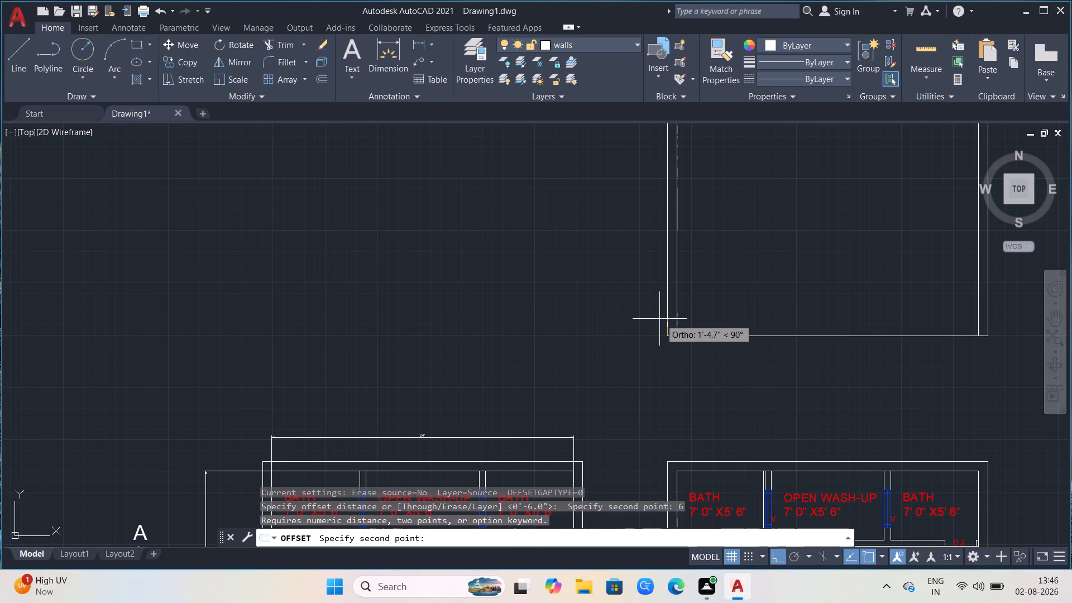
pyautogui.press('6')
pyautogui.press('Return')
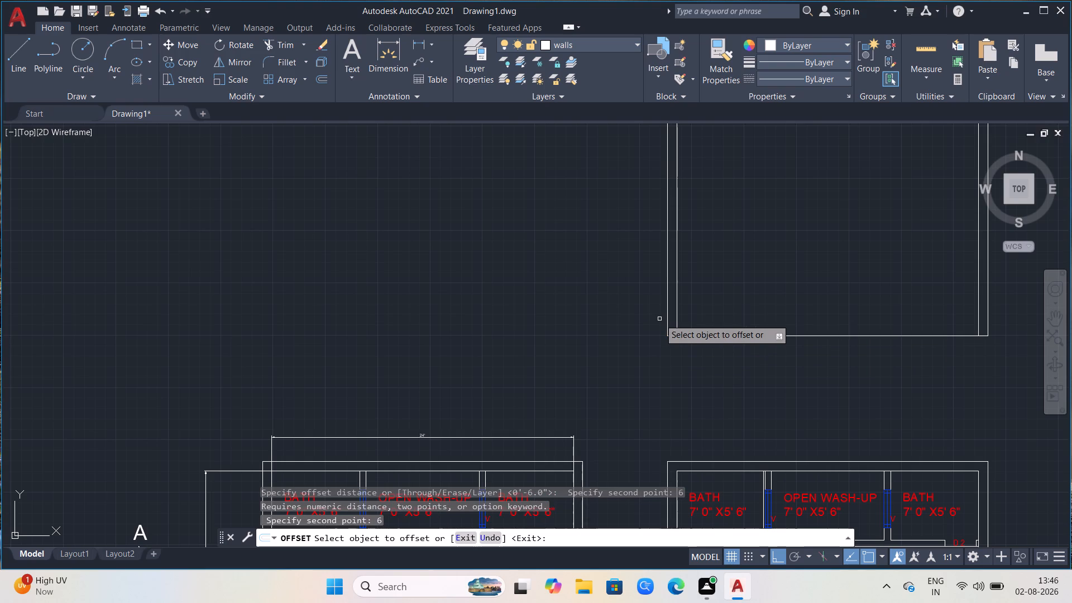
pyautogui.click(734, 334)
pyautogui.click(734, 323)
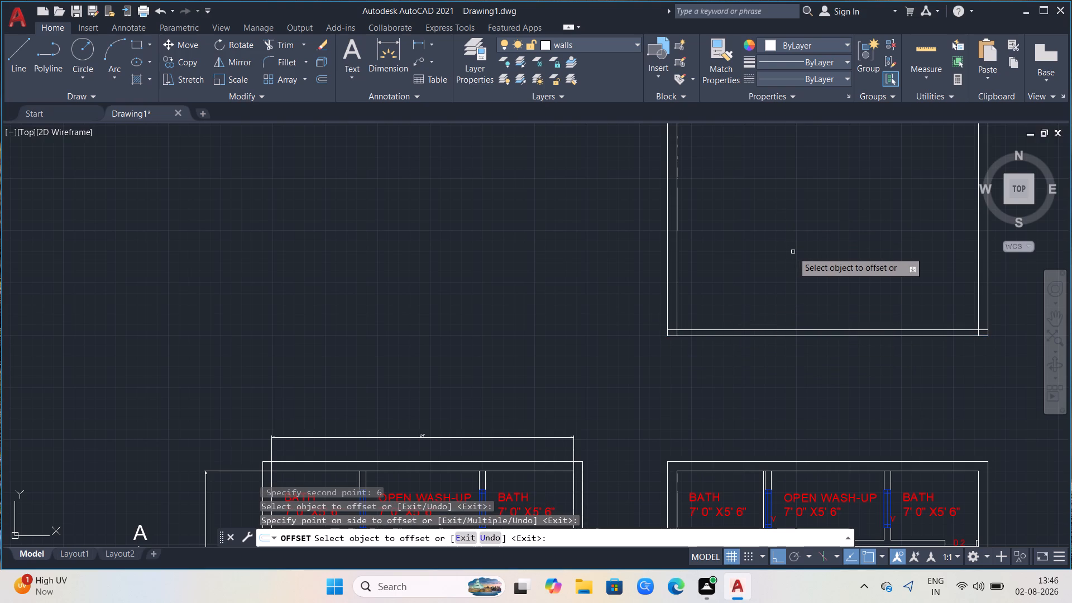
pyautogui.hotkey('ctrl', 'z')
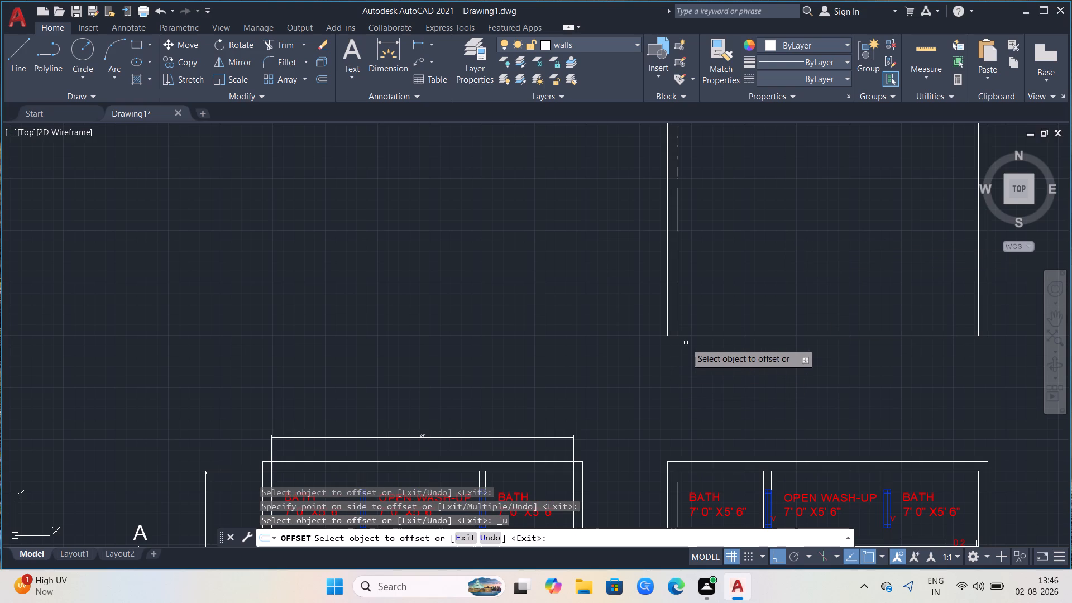
# Offset the section's bottom horizontal line 4.5" upward.
pyautogui.click(689, 335)
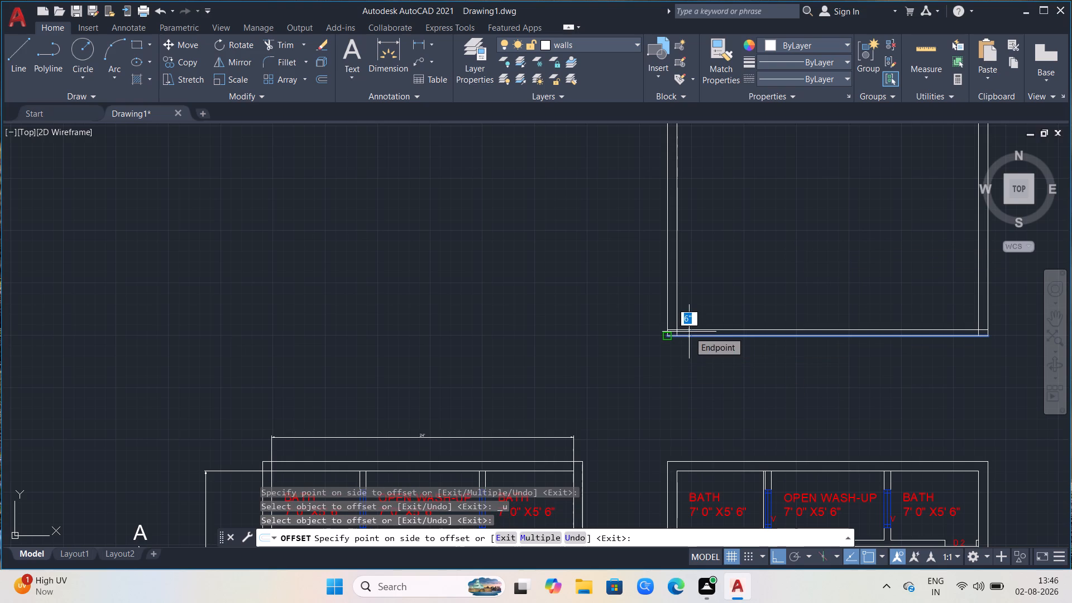
pyautogui.press('4')
pyautogui.write('.5')
pyautogui.press('Return')
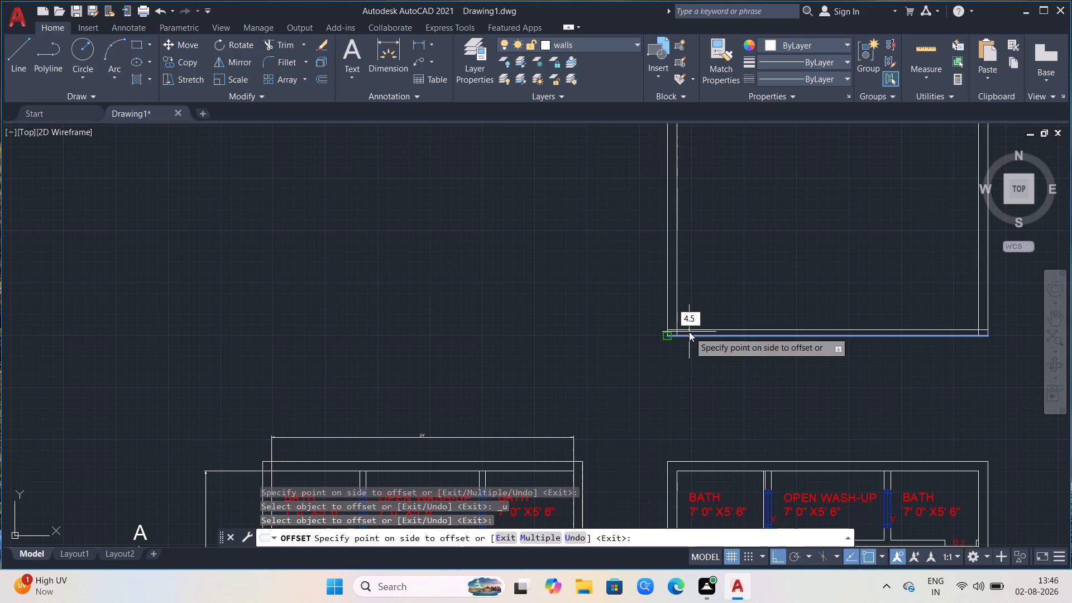
# Offset the upper line of the bottom pair 10' upward, and offset the resulting line 6" upward to form the first slab.
pyautogui.click(708, 332)
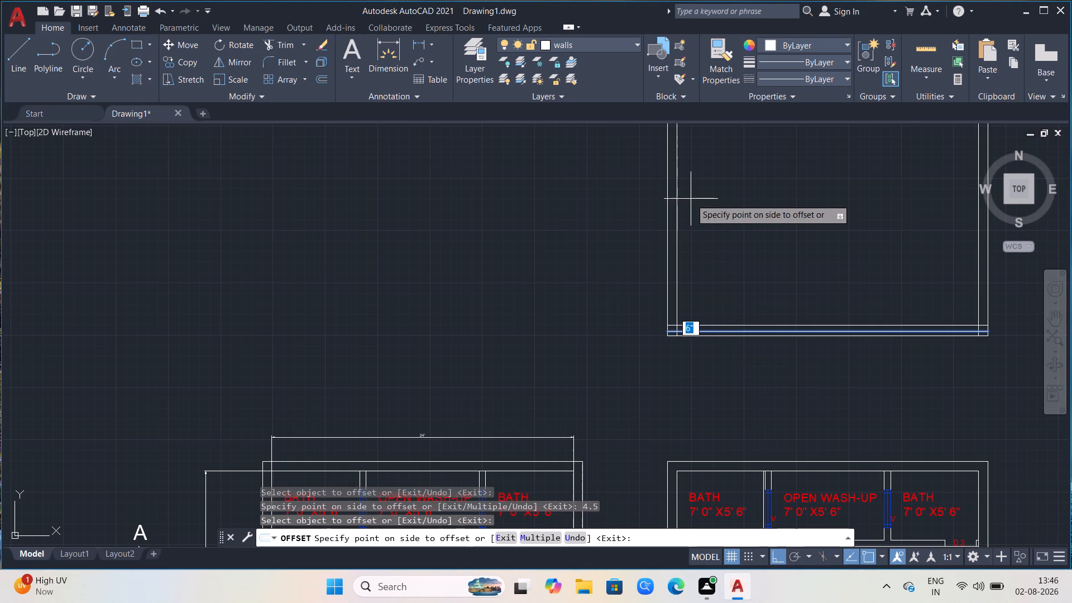
pyautogui.scroll(-2, 691, 206)
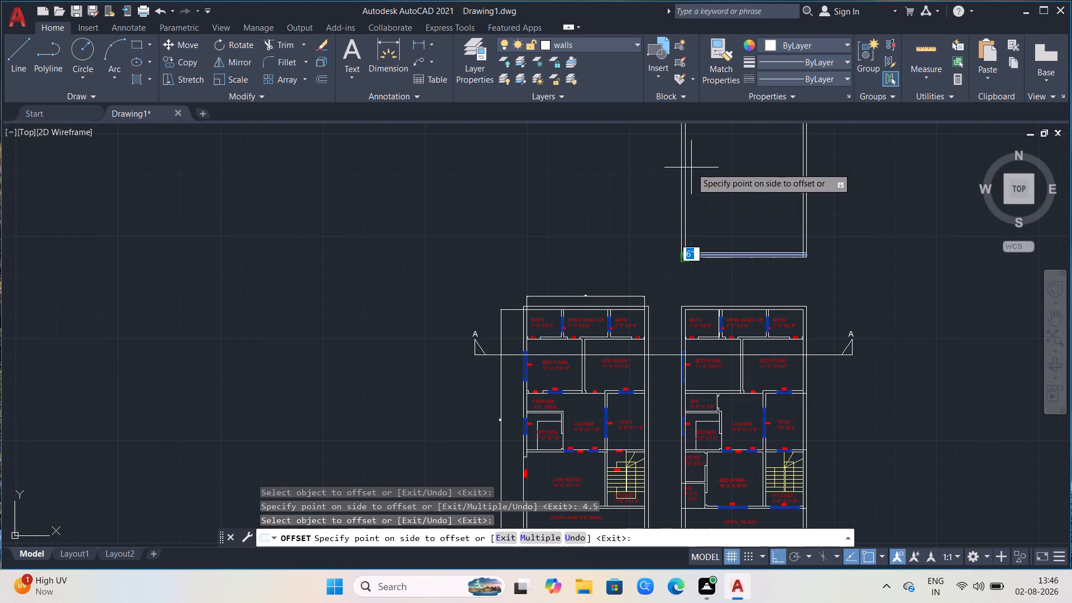
pyautogui.press('1')
pyautogui.write("0'")
pyautogui.press('Return')
pyautogui.click(709, 205)
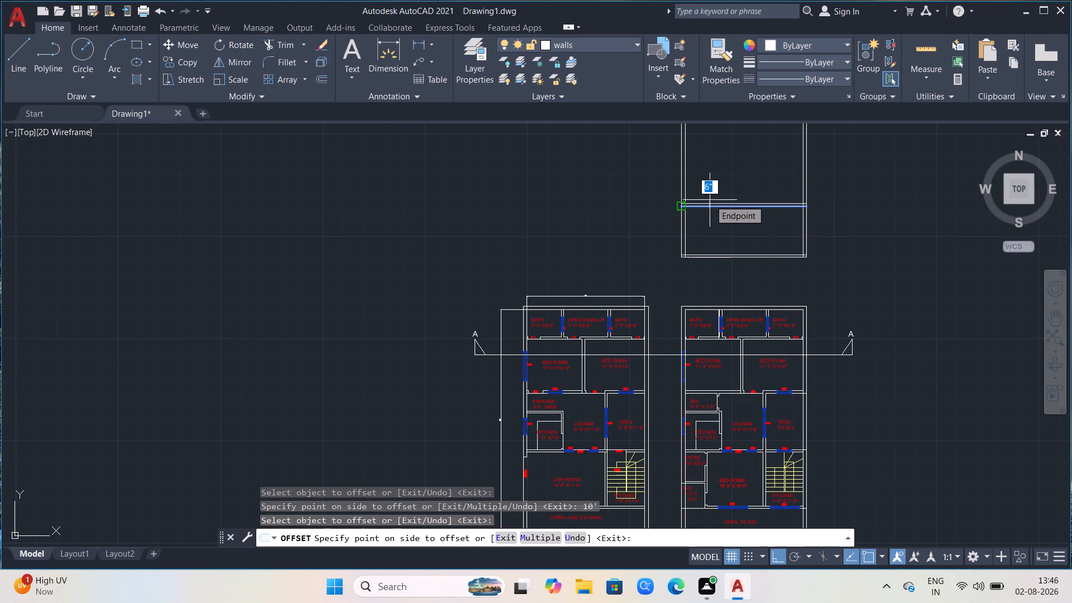
pyautogui.press('6')
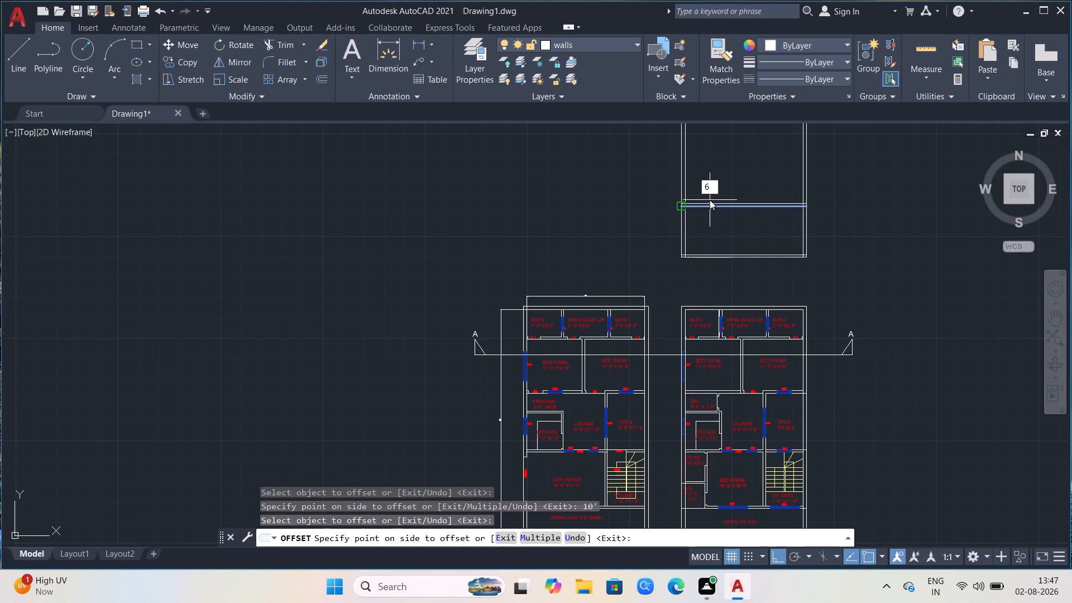
pyautogui.press('Return')
# Offset the first slab's top line 10' upward, and offset the resulting line 6" upward to form the second slab.
pyautogui.scroll(2, 717, 195)
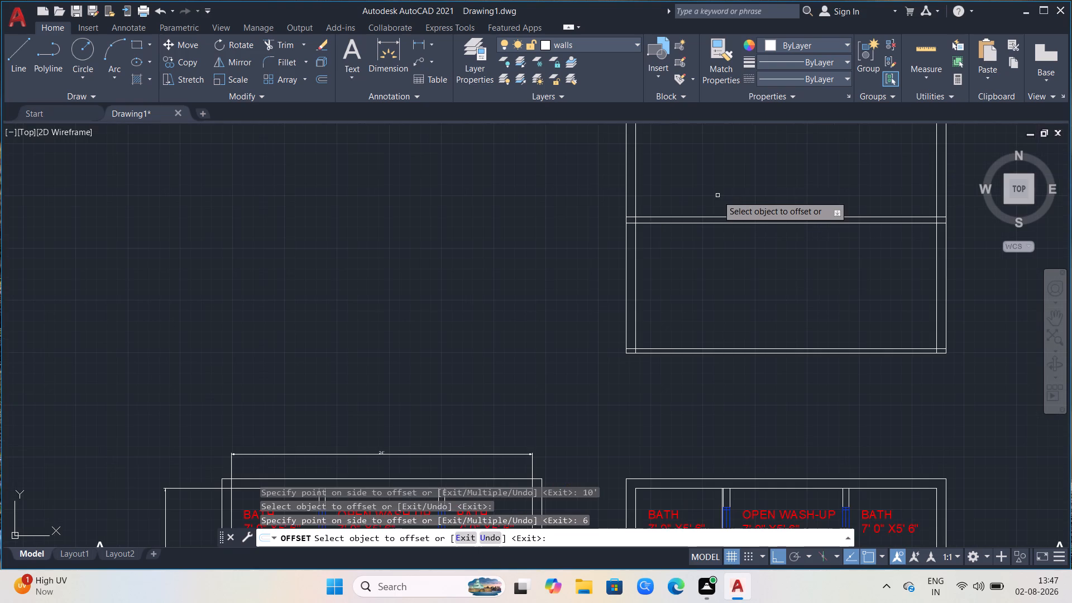
pyautogui.click(711, 216)
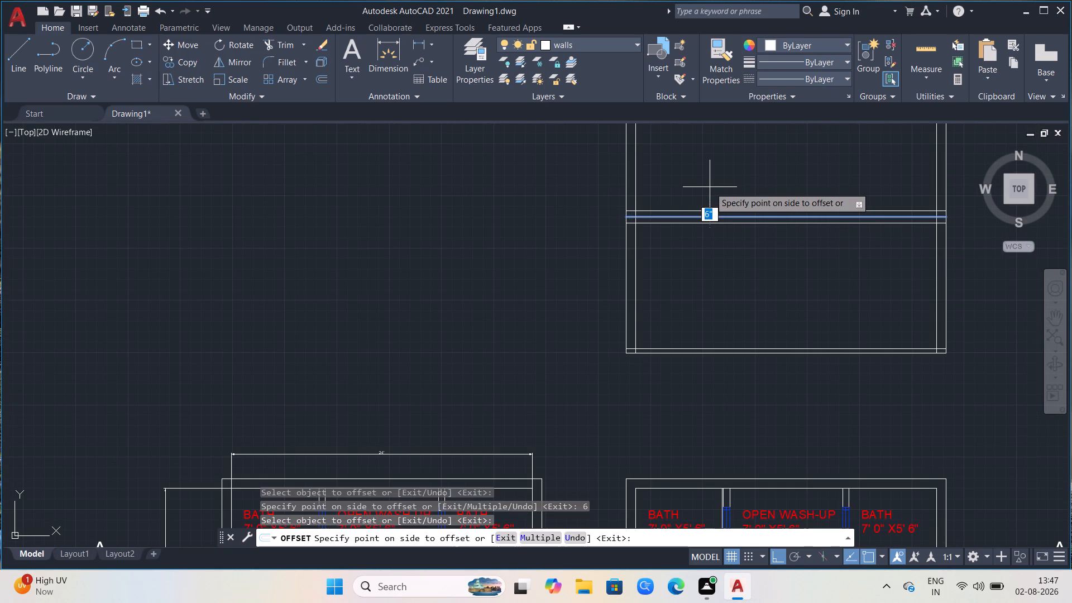
pyautogui.write('10')
pyautogui.press("'")
pyautogui.press('Return')
pyautogui.scroll(-2, 710, 190)
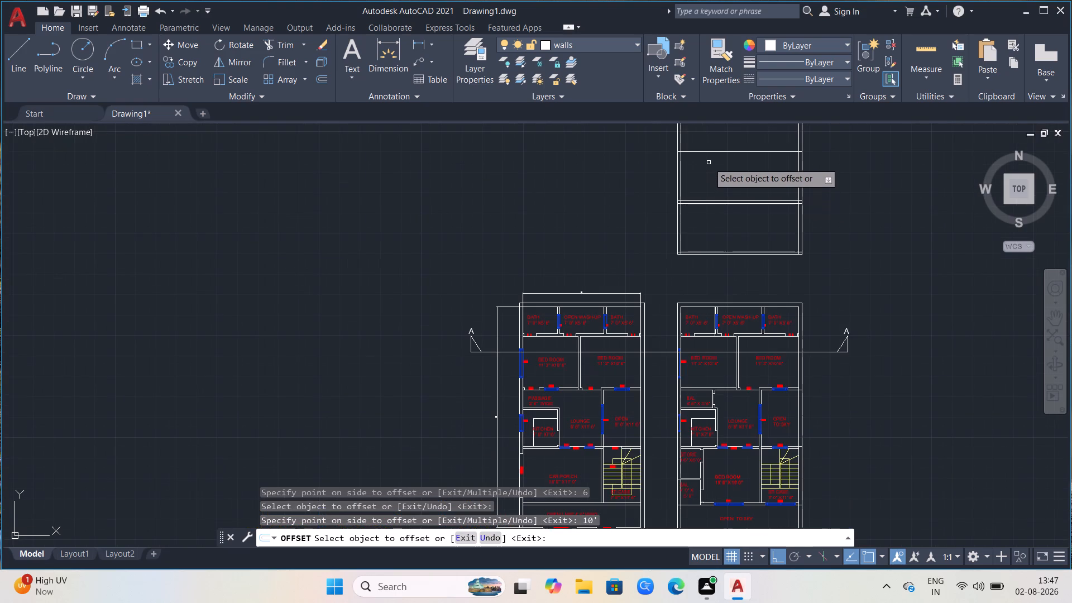
pyautogui.click(705, 153)
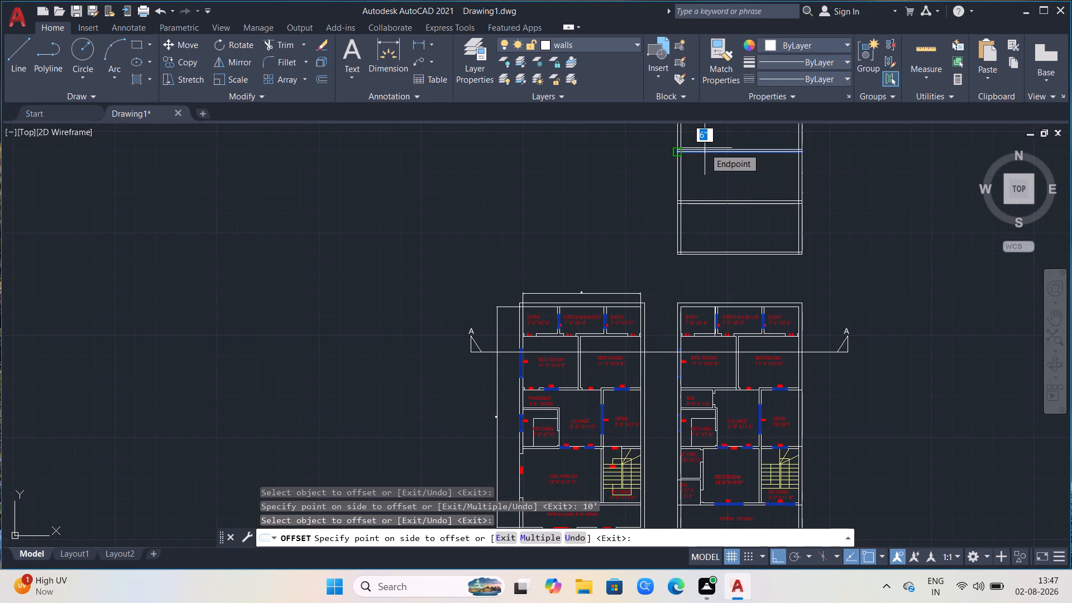
pyautogui.press('6')
pyautogui.press('Return')
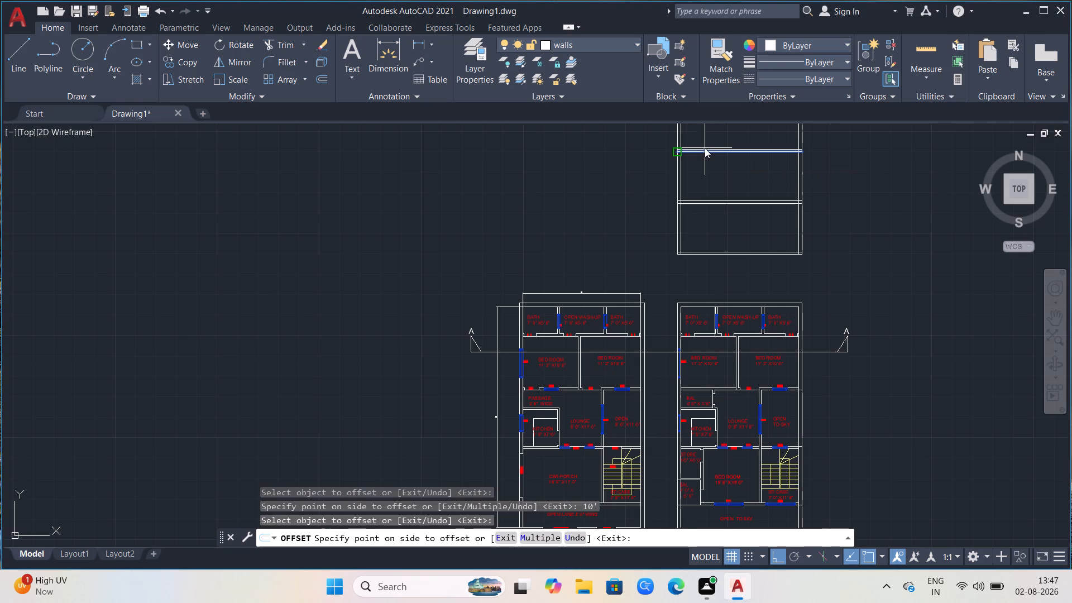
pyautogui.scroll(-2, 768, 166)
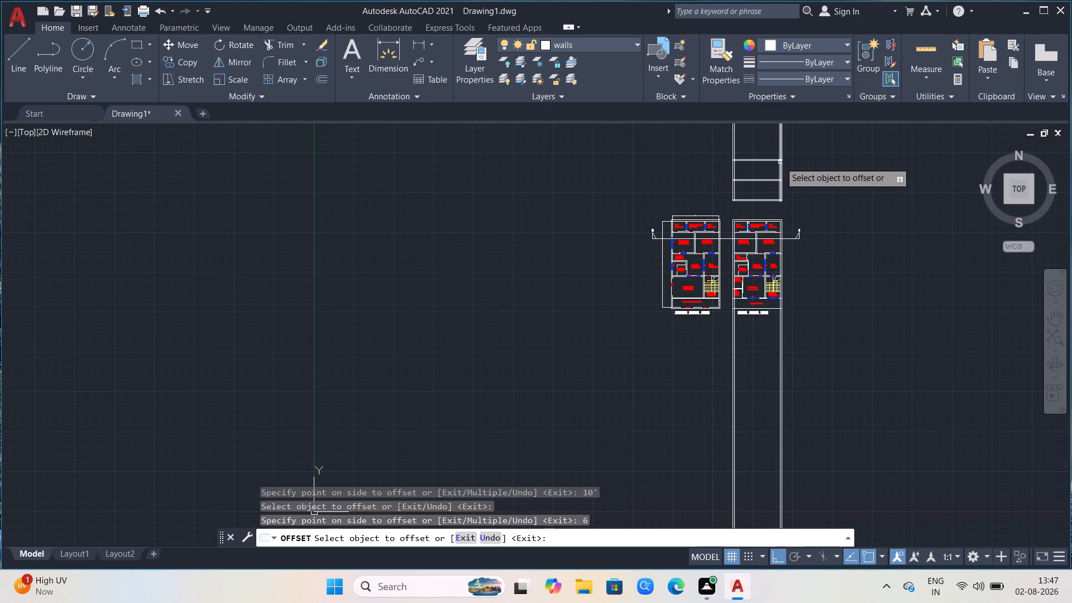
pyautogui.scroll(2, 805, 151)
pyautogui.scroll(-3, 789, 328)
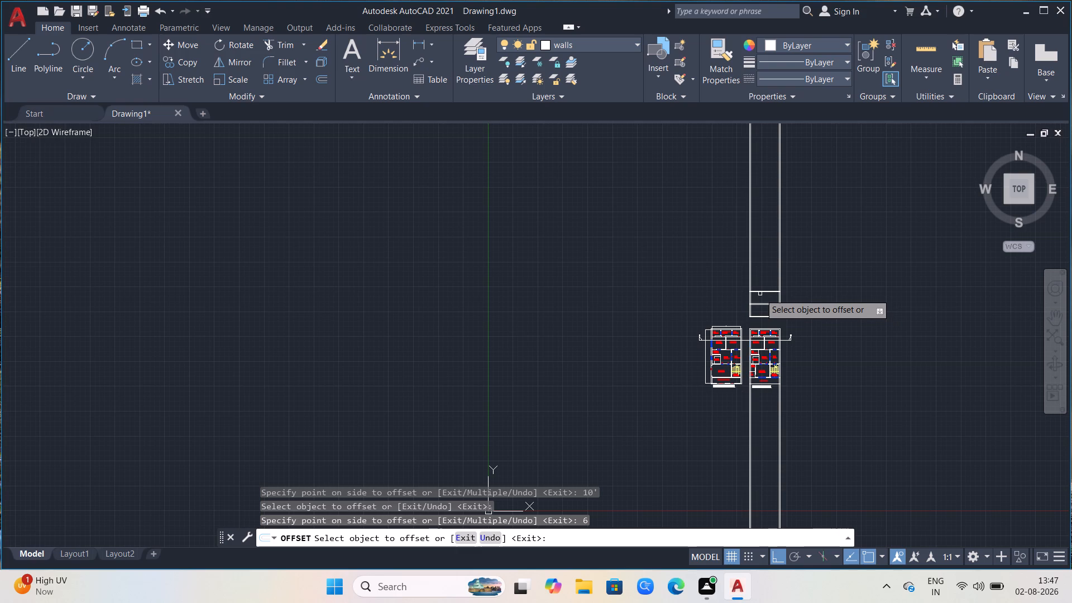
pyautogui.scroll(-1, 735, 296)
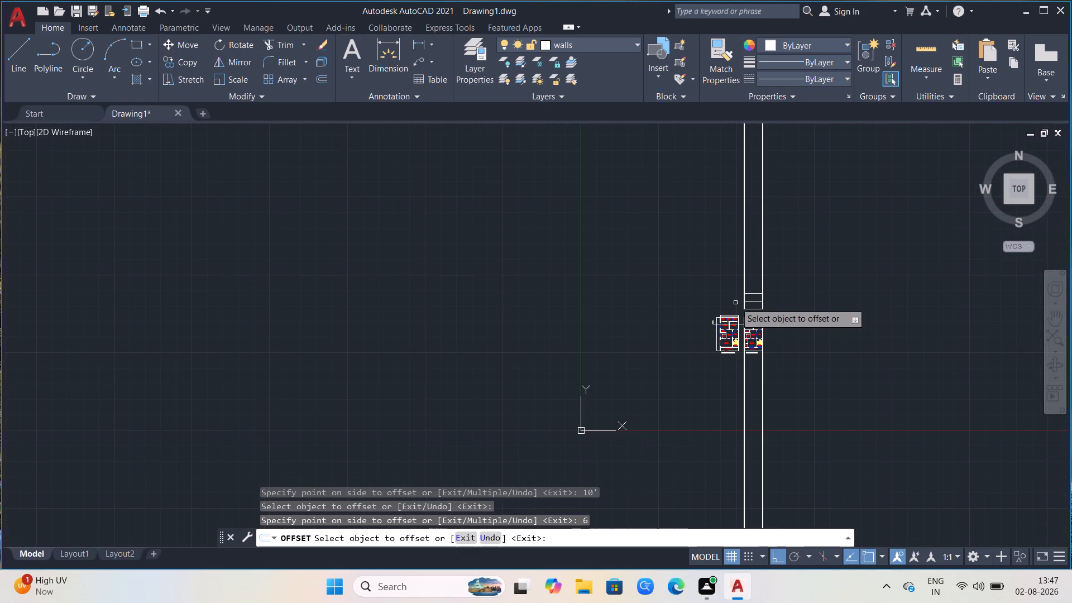
# Offset the second slab's top line 3' upward to form the section's uppermost horizontal line.
pyautogui.scroll(3, 754, 304)
pyautogui.scroll(4, 735, 255)
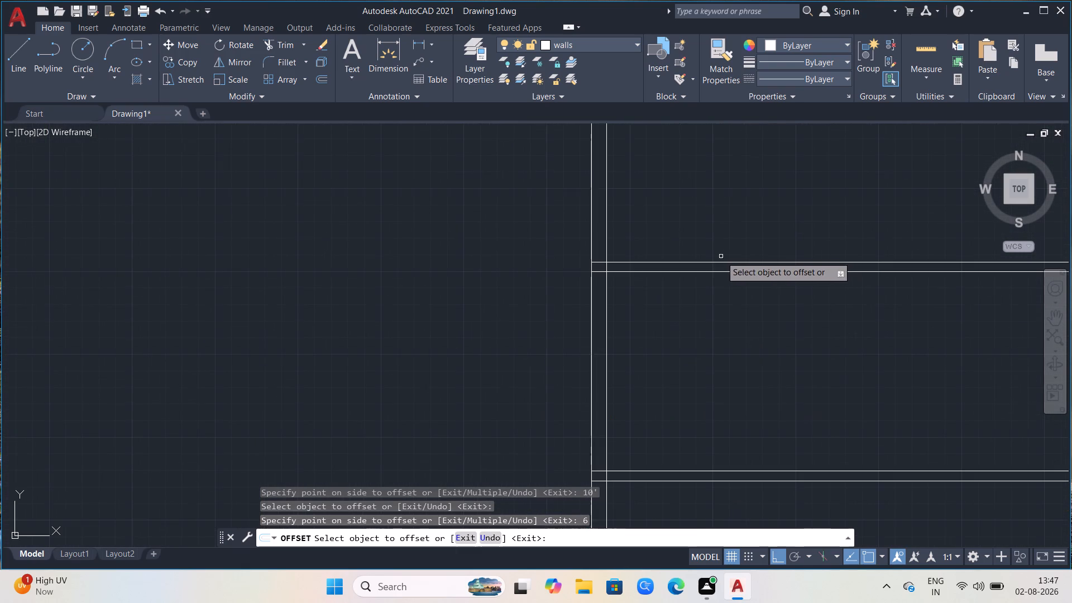
pyautogui.click(716, 262)
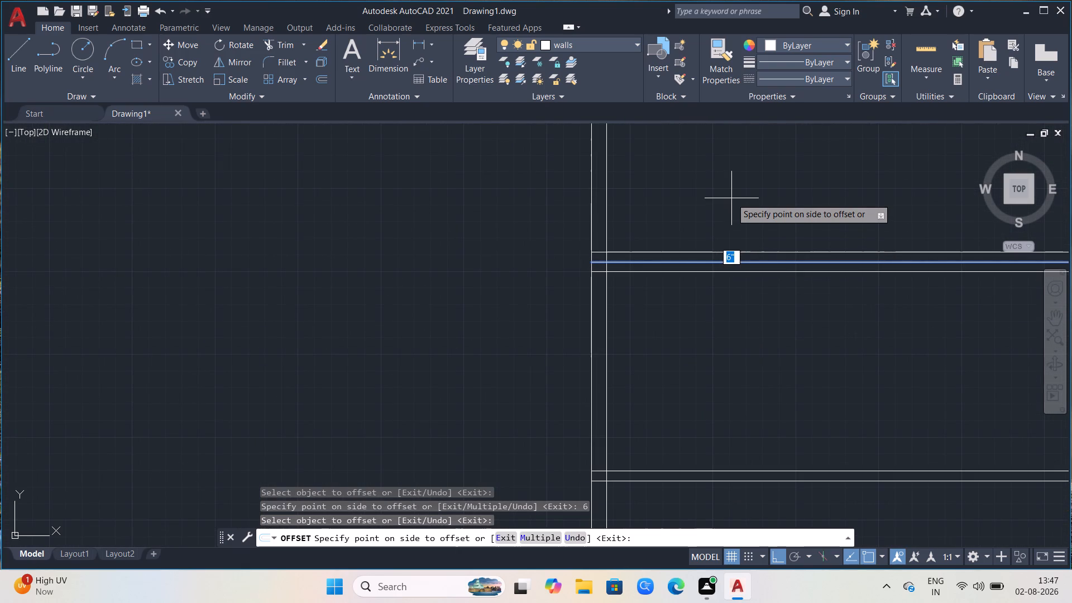
pyautogui.press('3')
pyautogui.press("'")
pyautogui.press('Return')
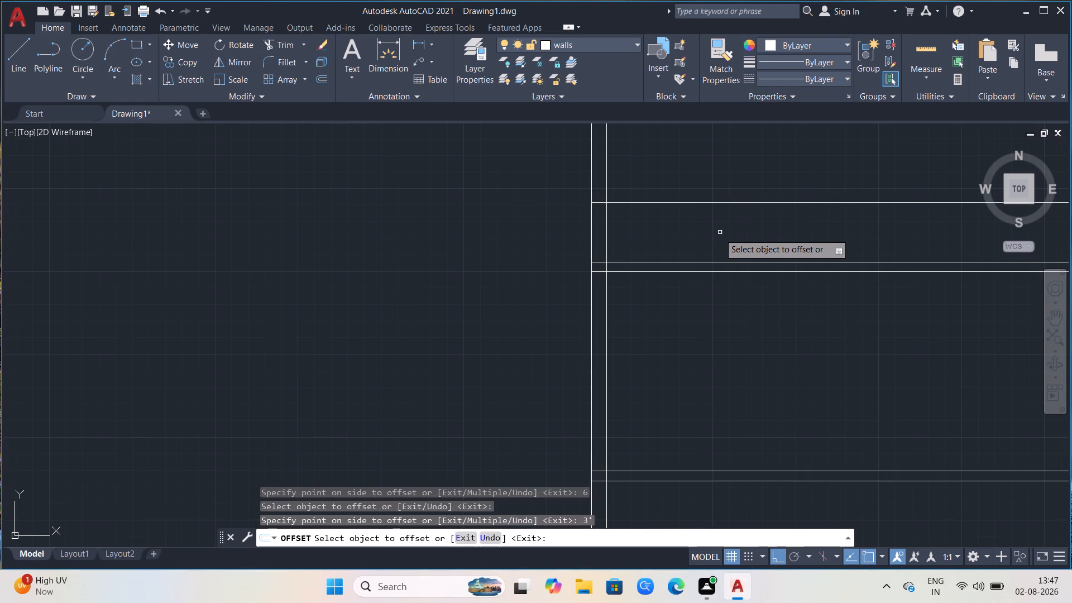
pyautogui.scroll(-1, 718, 239)
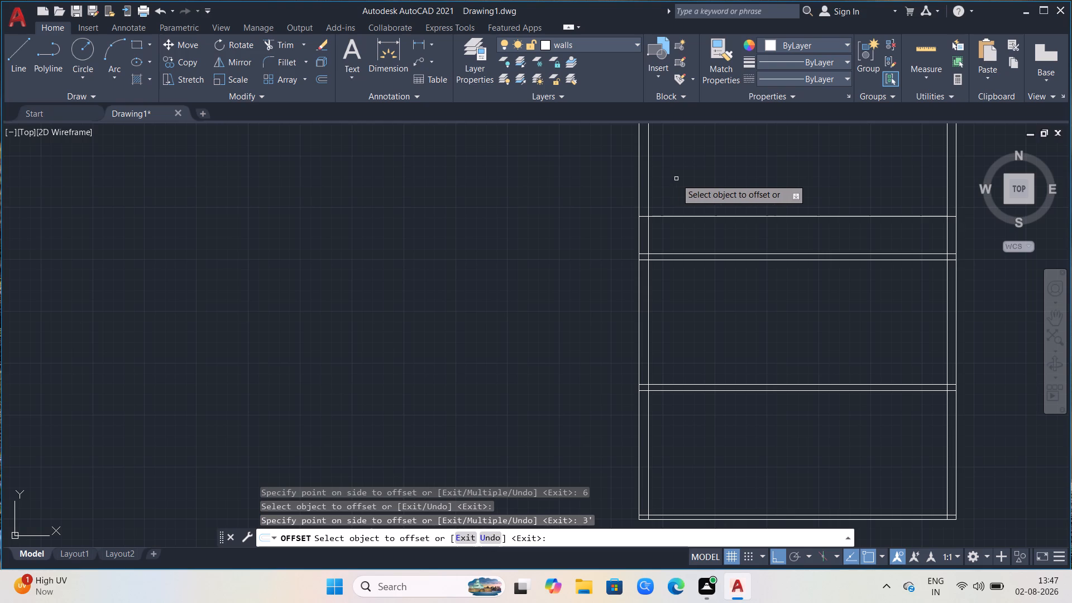
pyautogui.press('Escape')
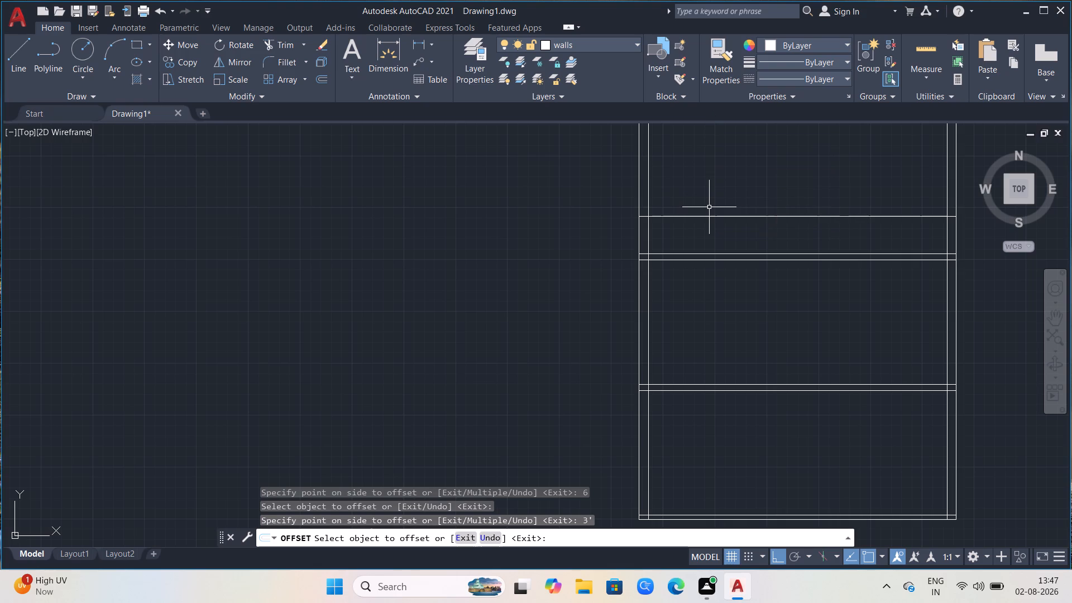
# Trim the projected wall lines on both sides of the section where they extend above its uppermost horizontal line.
pyautogui.write('TR')
pyautogui.press('Return')
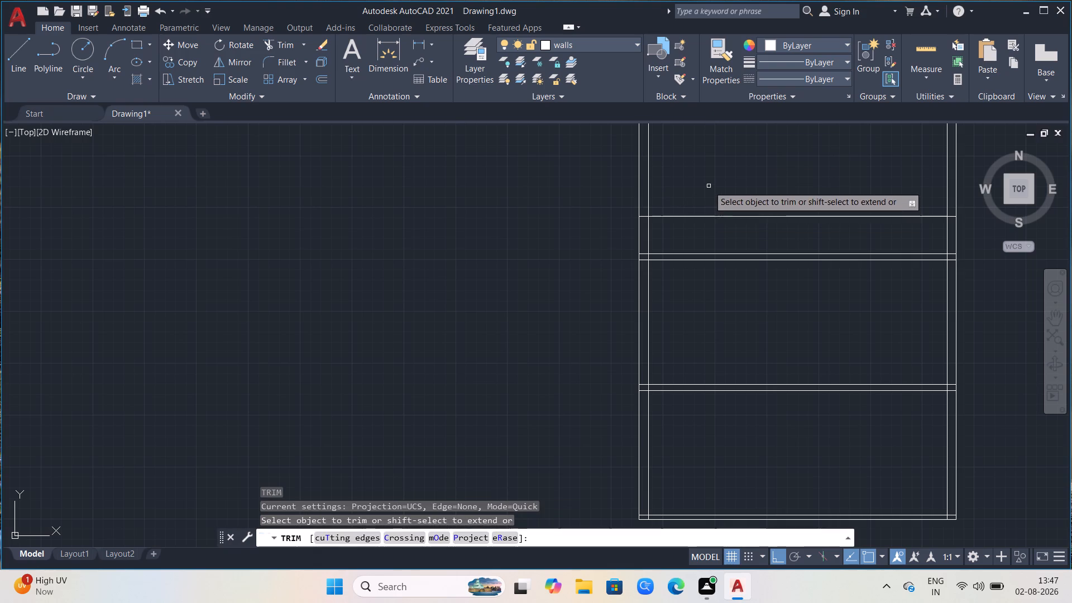
pyautogui.click(709, 186)
pyautogui.click(619, 197)
pyautogui.moveTo(896, 149); pyautogui.dragTo(917, 160)
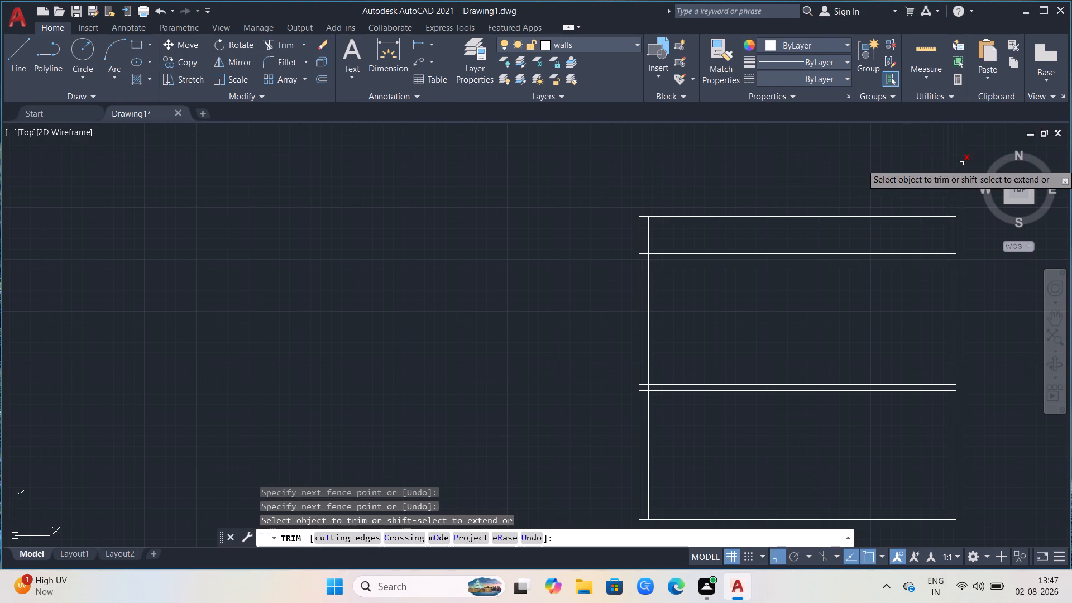
pyautogui.click(965, 164)
pyautogui.click(936, 173)
pyautogui.scroll(-3, 808, 191)
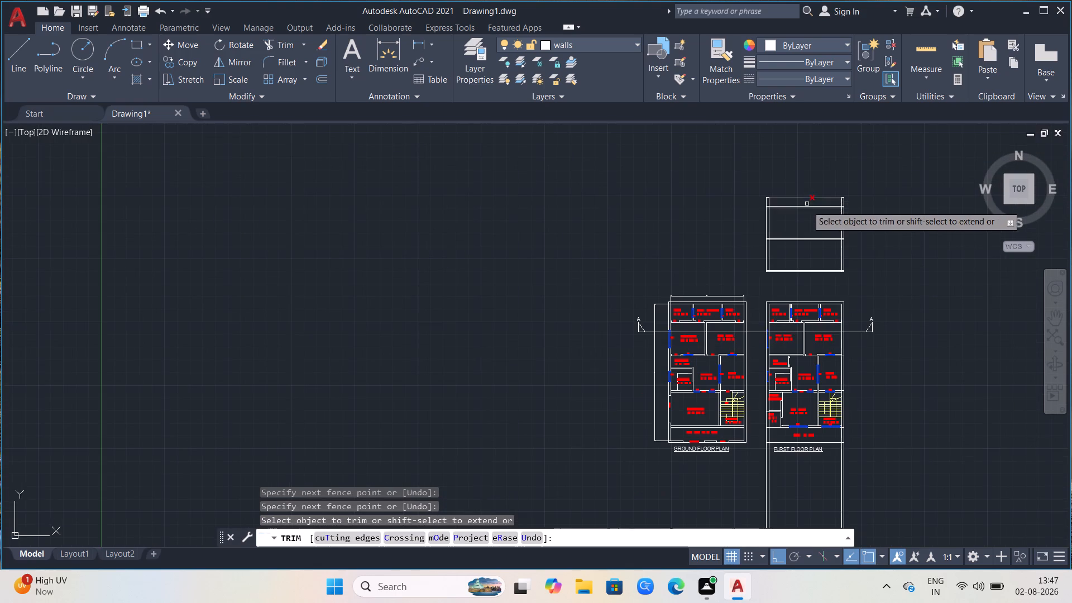
pyautogui.scroll(2, 745, 323)
pyautogui.scroll(-1, 743, 352)
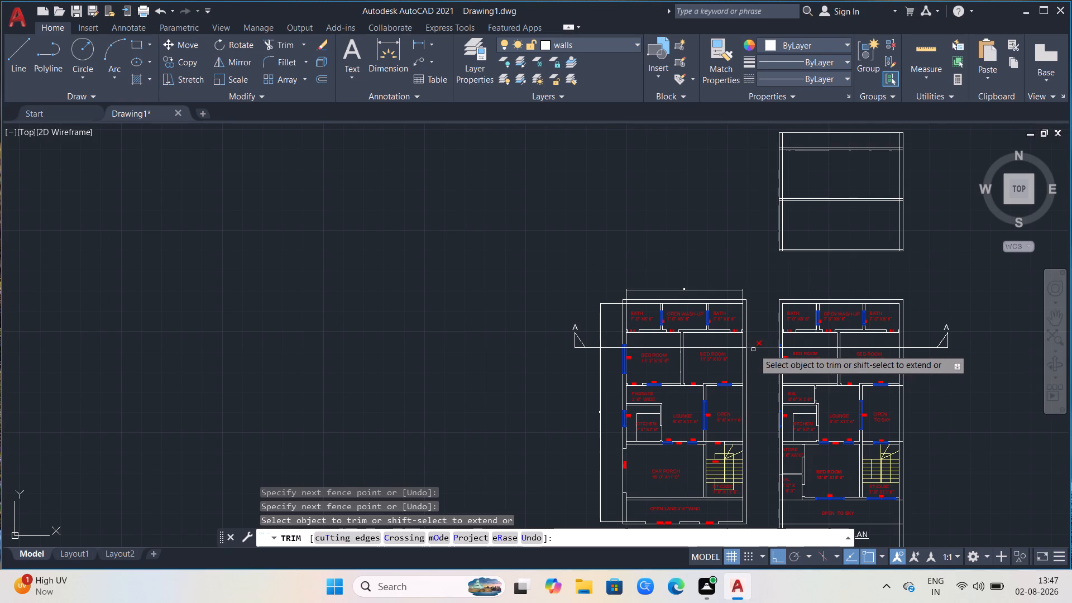
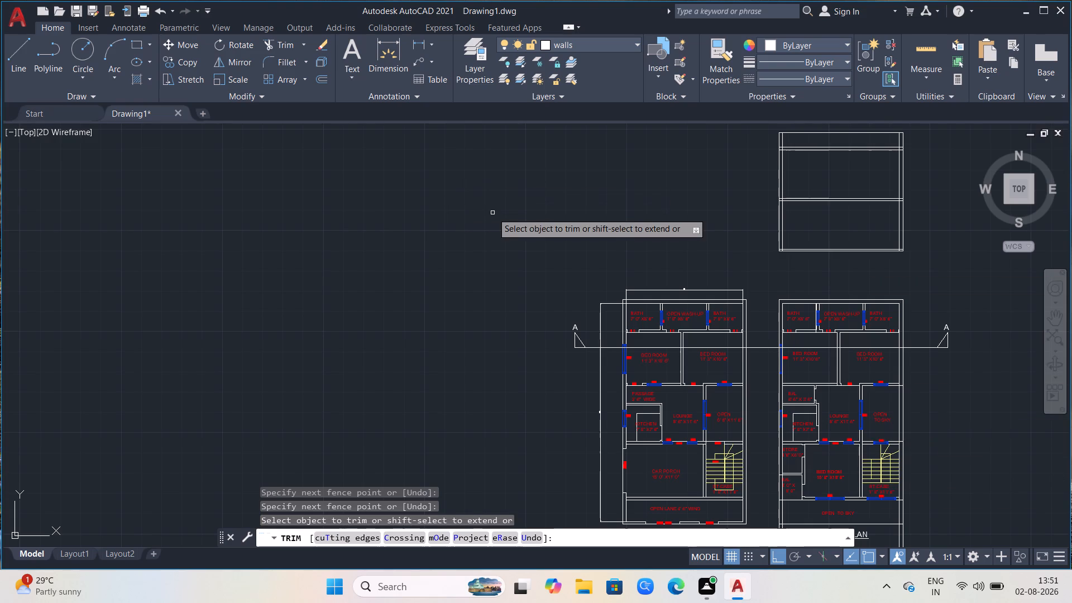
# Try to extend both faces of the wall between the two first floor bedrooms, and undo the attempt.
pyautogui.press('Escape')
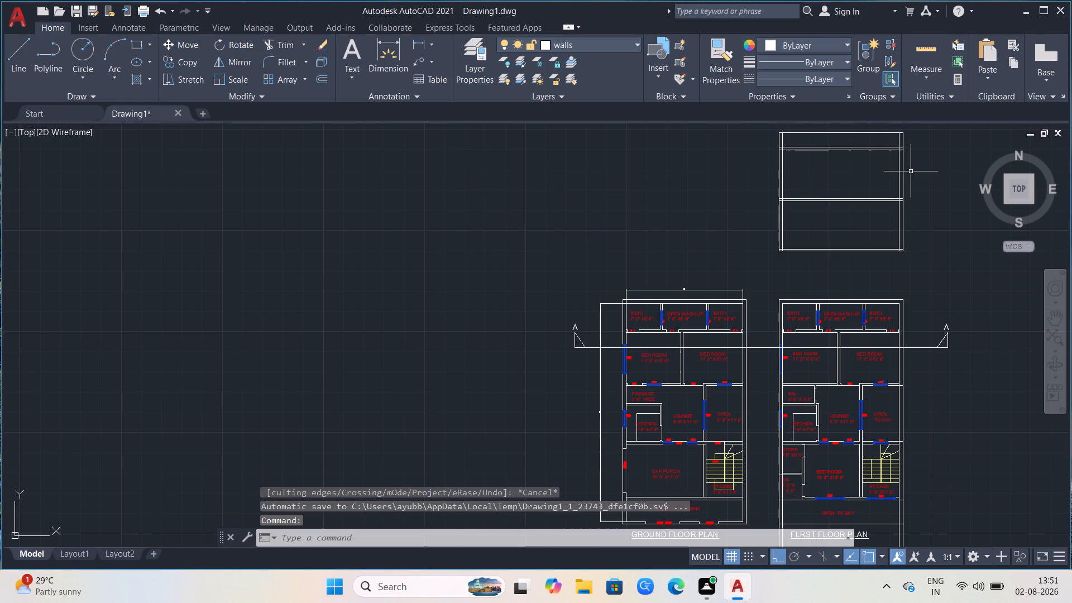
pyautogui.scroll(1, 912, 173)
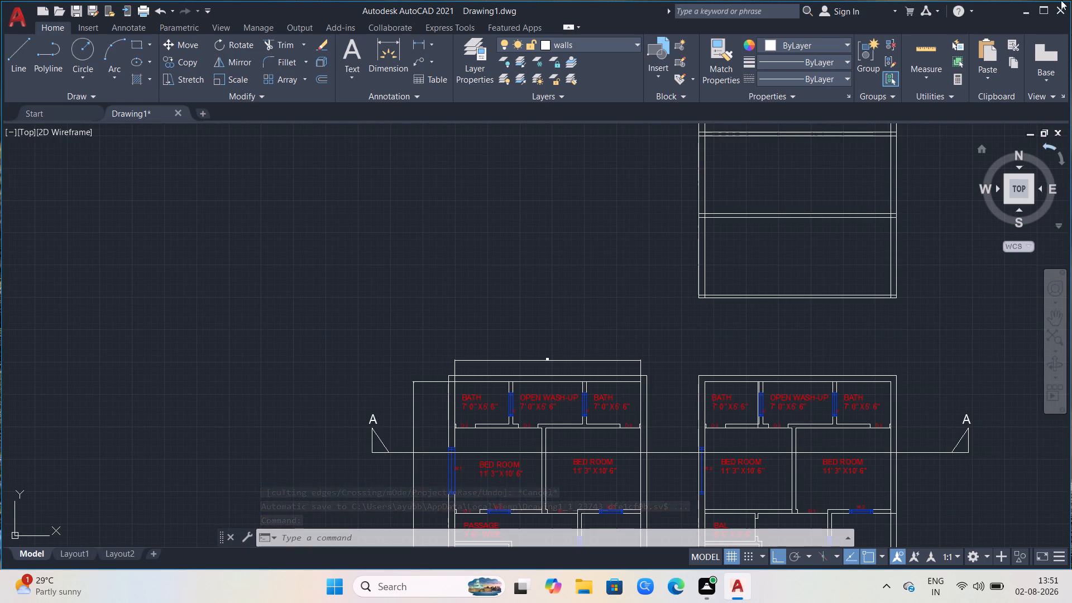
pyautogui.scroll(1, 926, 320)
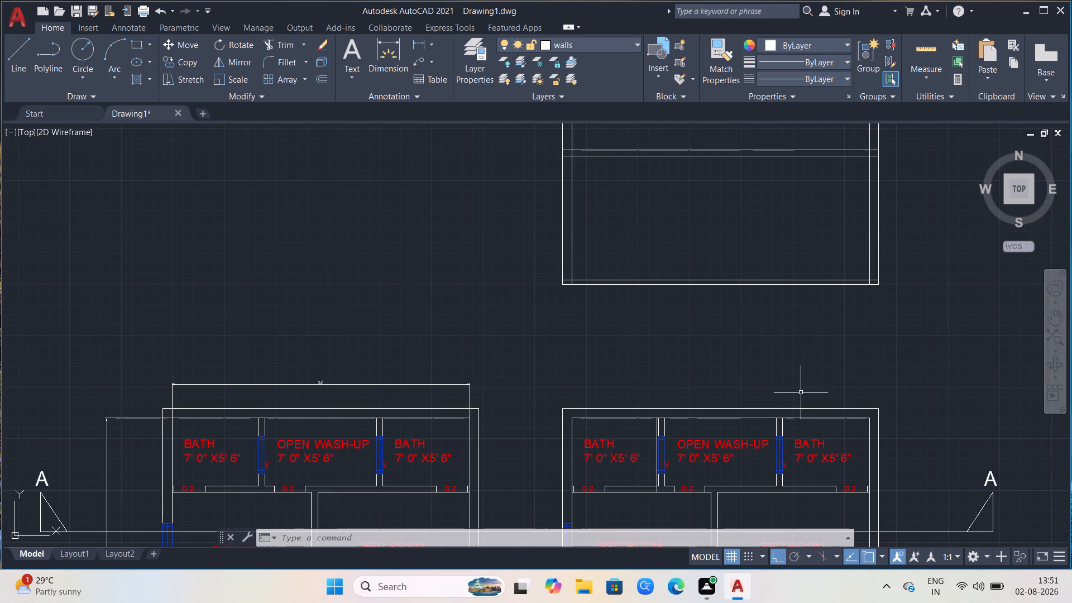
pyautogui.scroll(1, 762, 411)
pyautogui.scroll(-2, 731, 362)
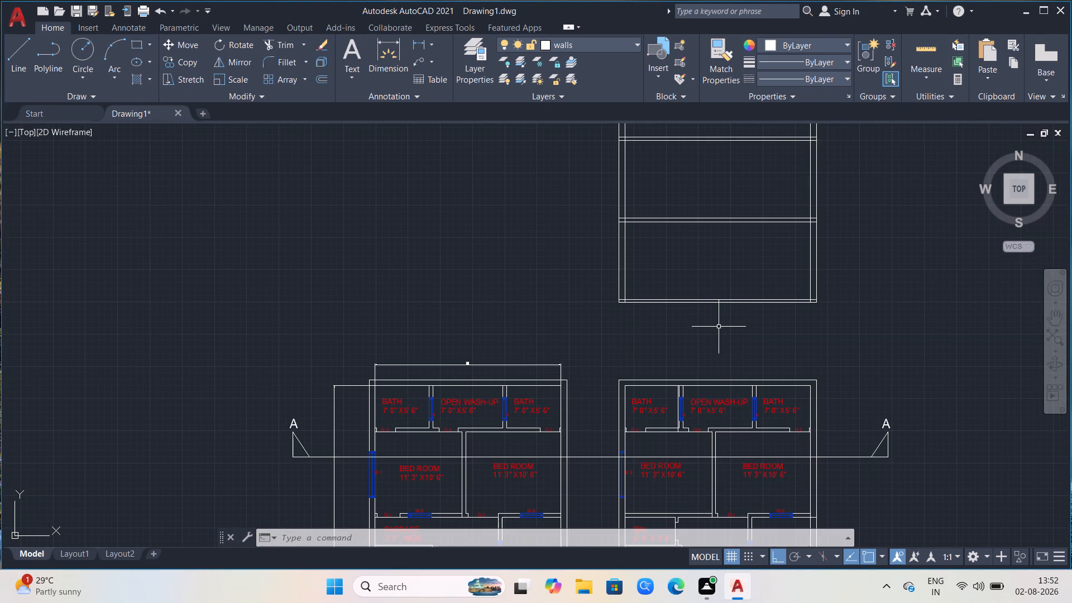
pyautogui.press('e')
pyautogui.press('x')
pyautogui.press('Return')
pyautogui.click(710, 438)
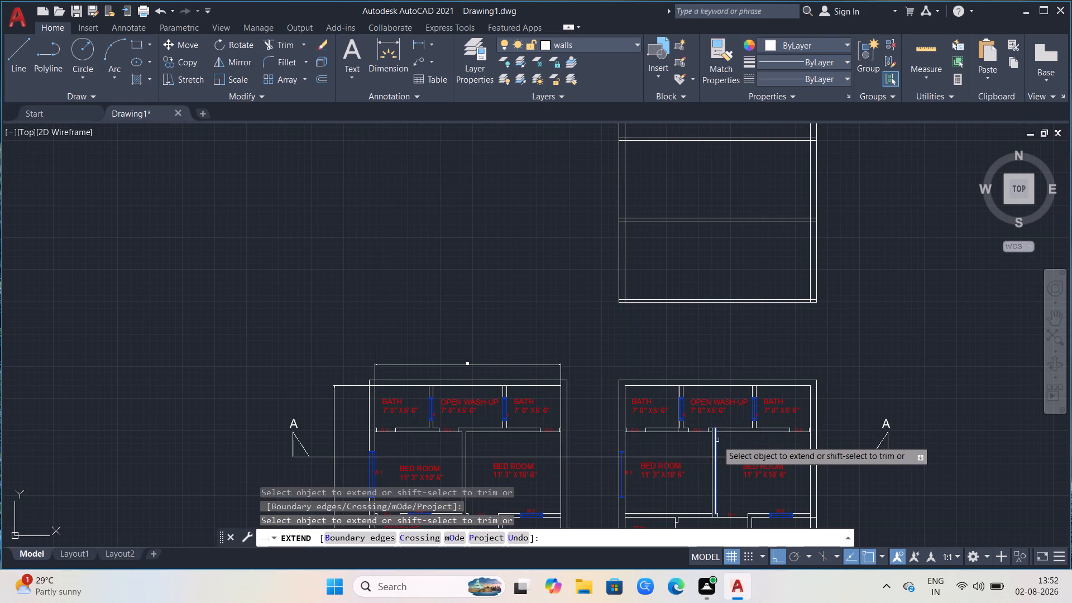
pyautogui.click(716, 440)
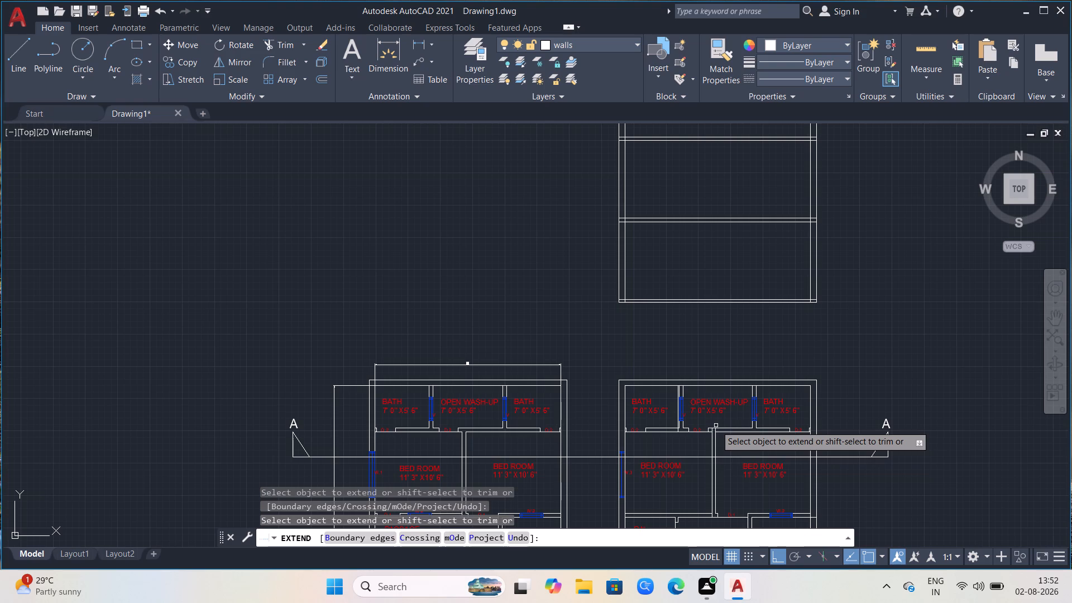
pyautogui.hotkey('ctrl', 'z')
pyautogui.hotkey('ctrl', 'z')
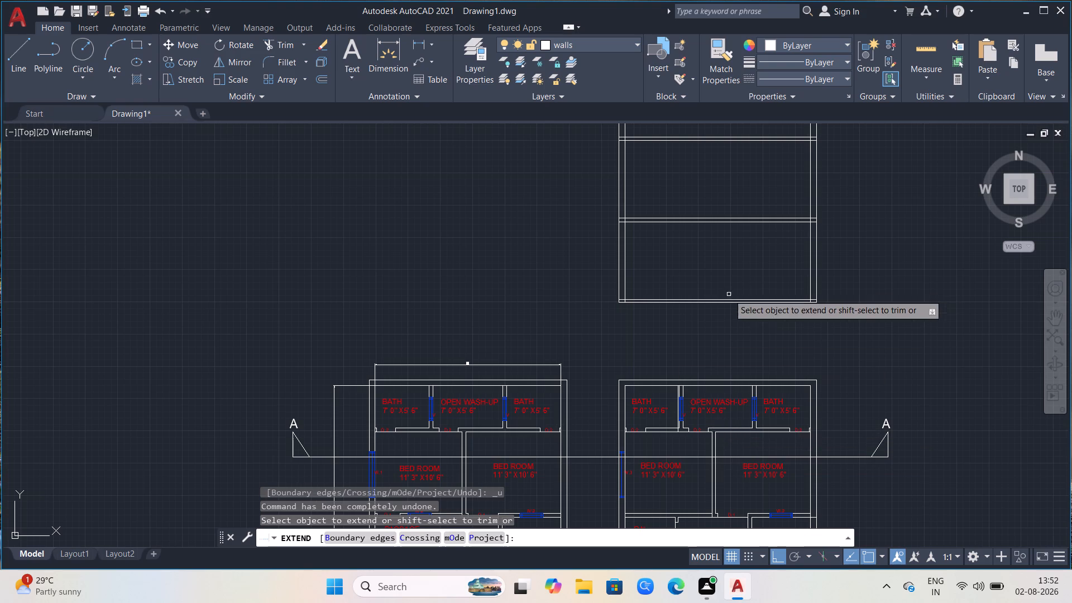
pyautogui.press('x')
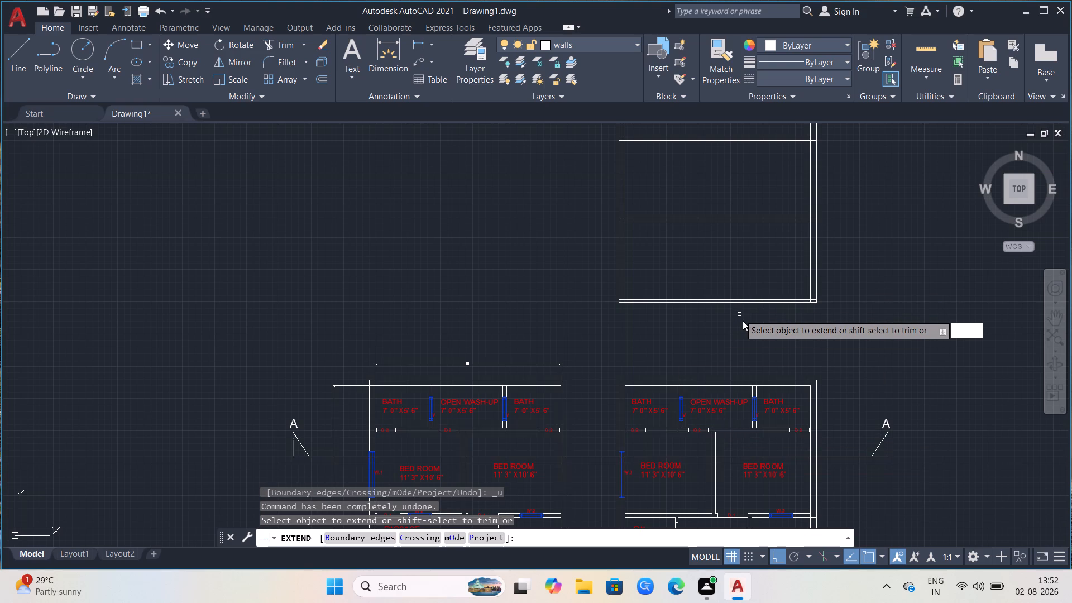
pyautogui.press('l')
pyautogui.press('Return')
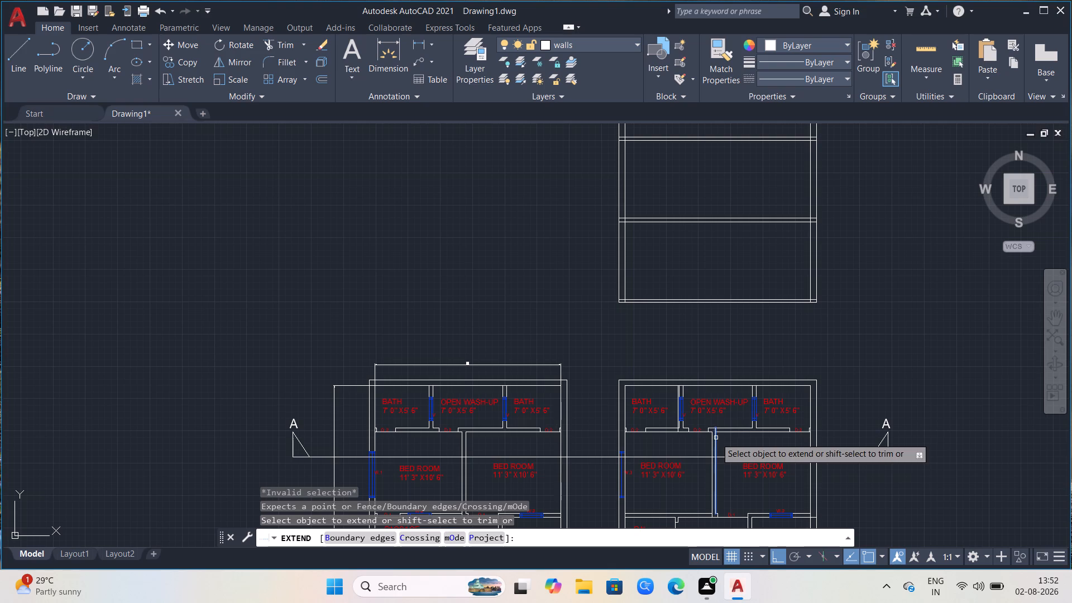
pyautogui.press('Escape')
# Draw a vertical construction line through the right face of the wall between the first floor bedrooms, passing up through the section.
pyautogui.press('x')
pyautogui.press('l')
pyautogui.press('Return')
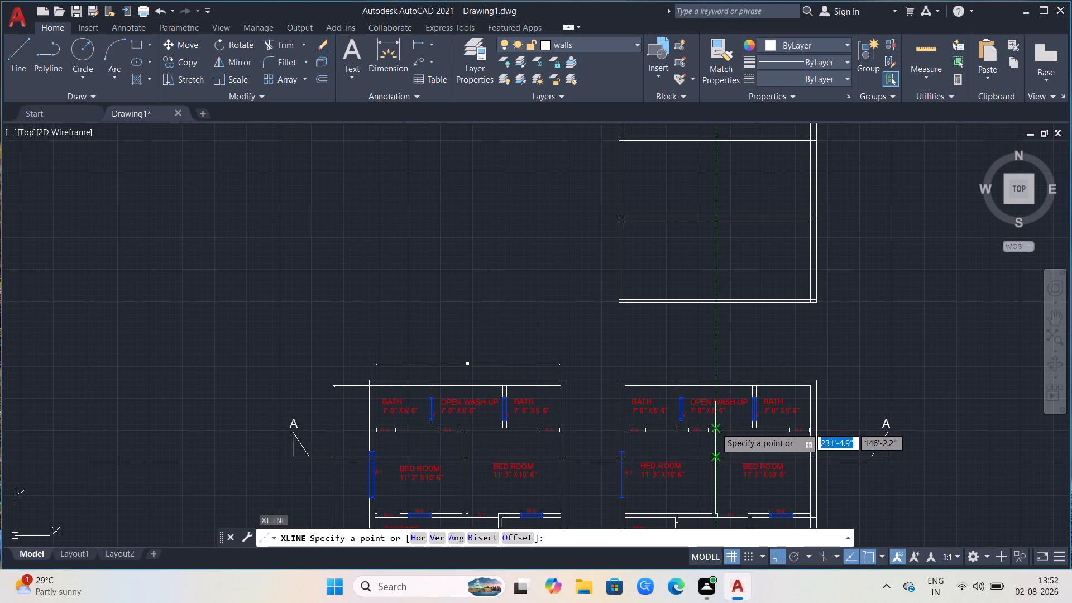
pyautogui.click(716, 434)
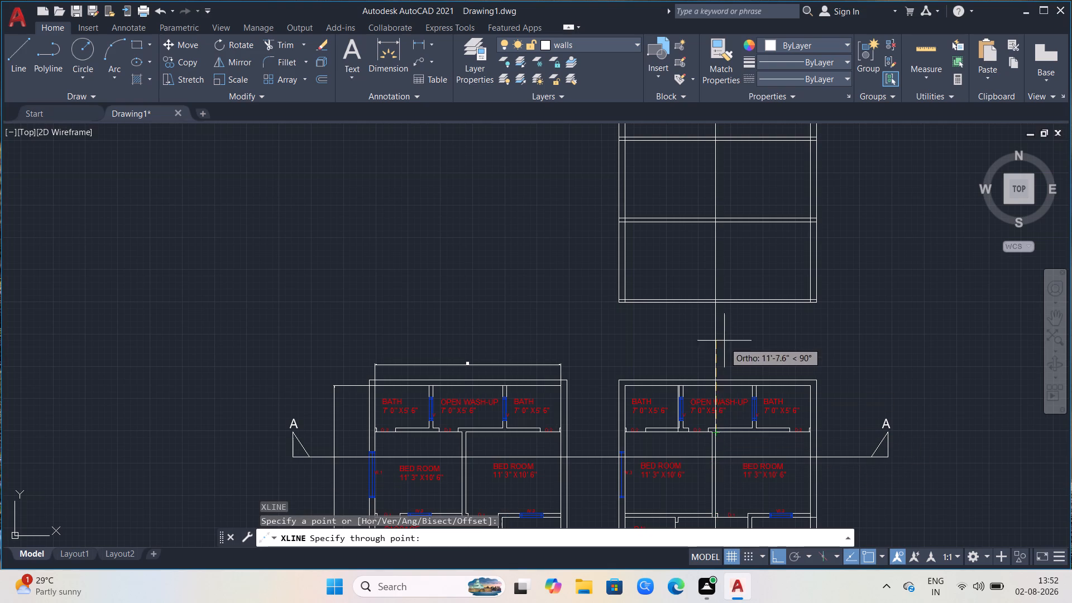
pyautogui.click(717, 256)
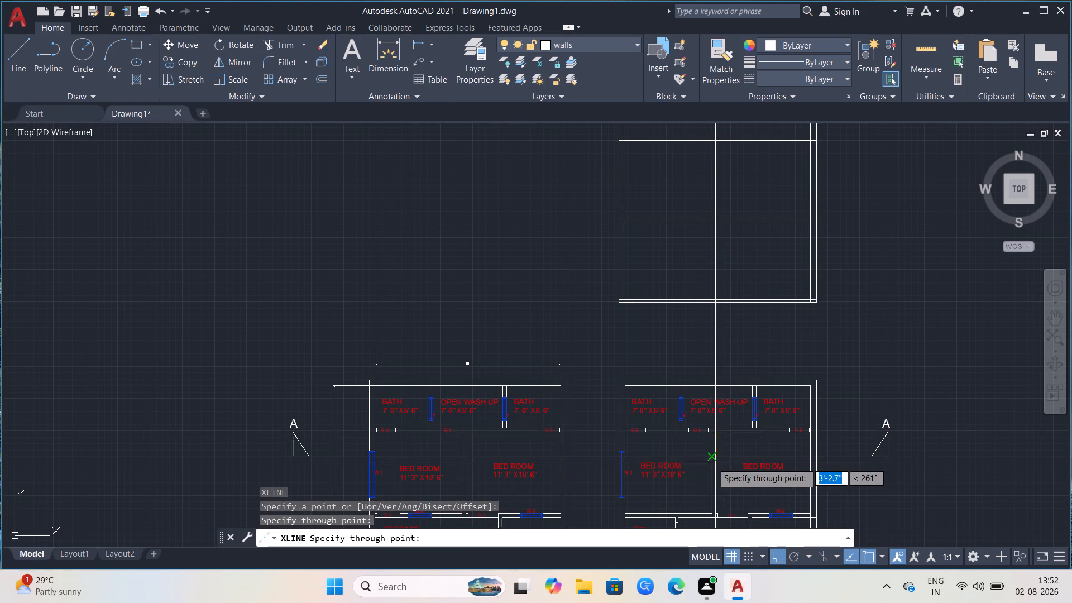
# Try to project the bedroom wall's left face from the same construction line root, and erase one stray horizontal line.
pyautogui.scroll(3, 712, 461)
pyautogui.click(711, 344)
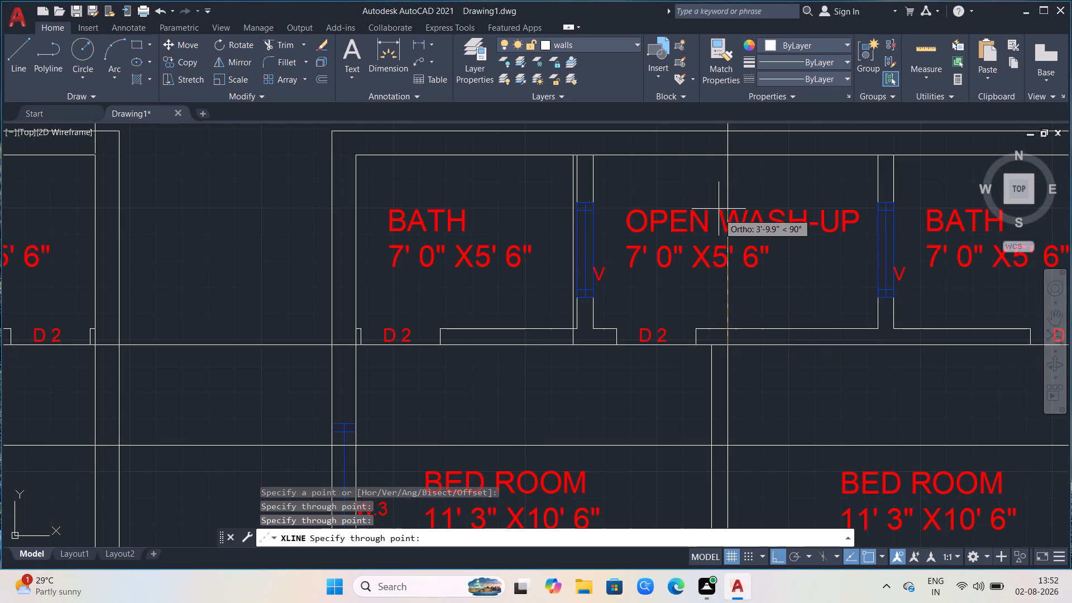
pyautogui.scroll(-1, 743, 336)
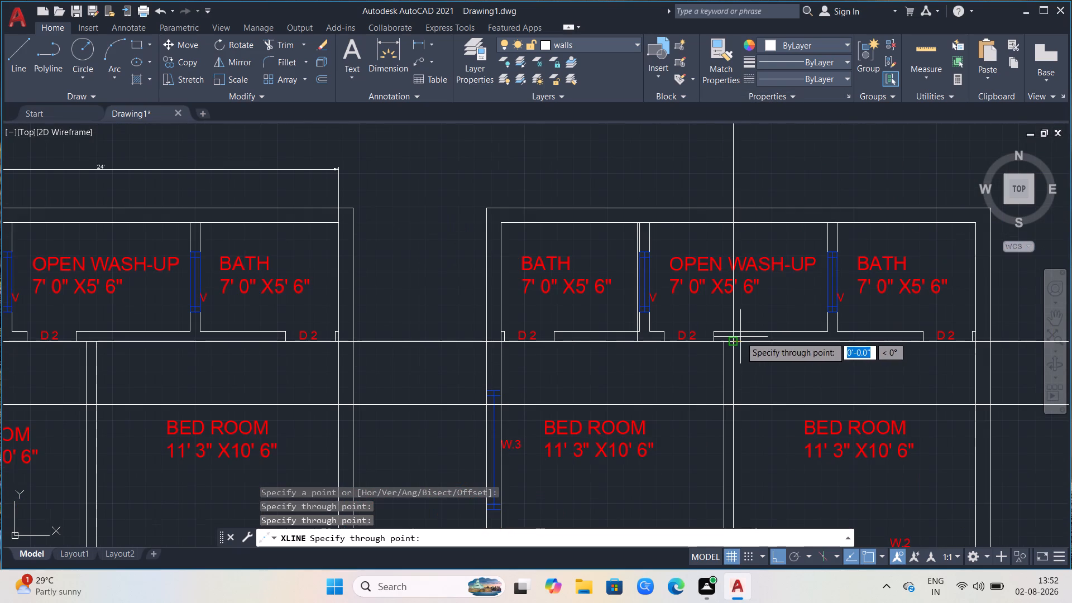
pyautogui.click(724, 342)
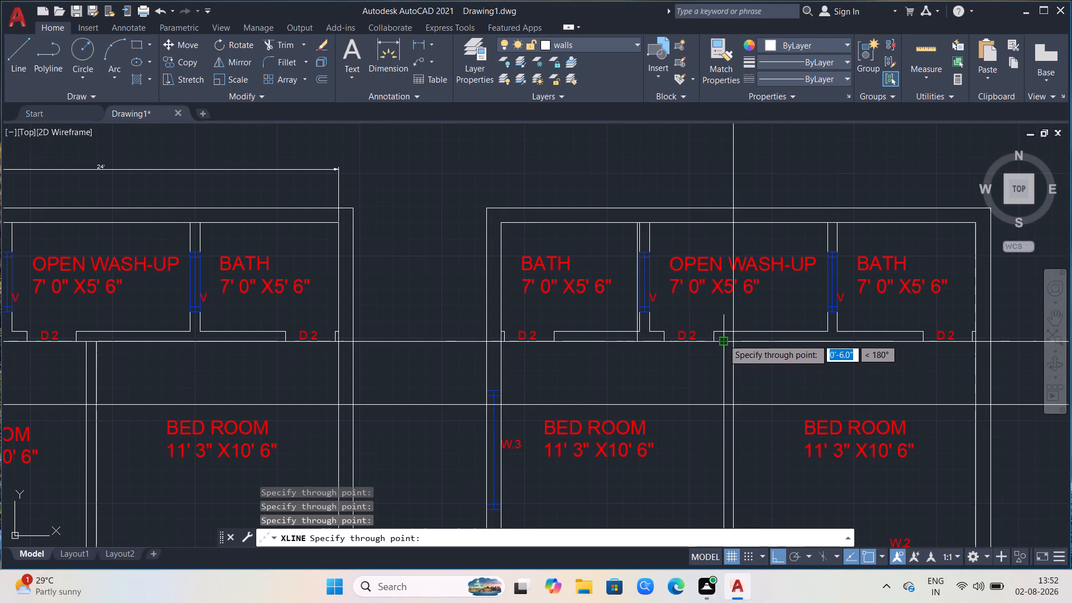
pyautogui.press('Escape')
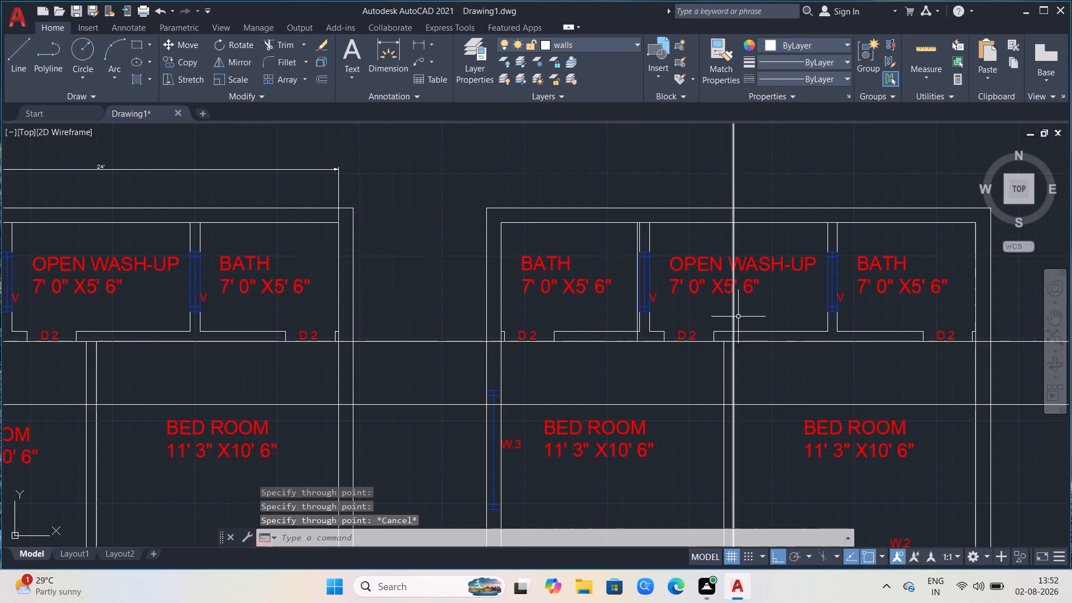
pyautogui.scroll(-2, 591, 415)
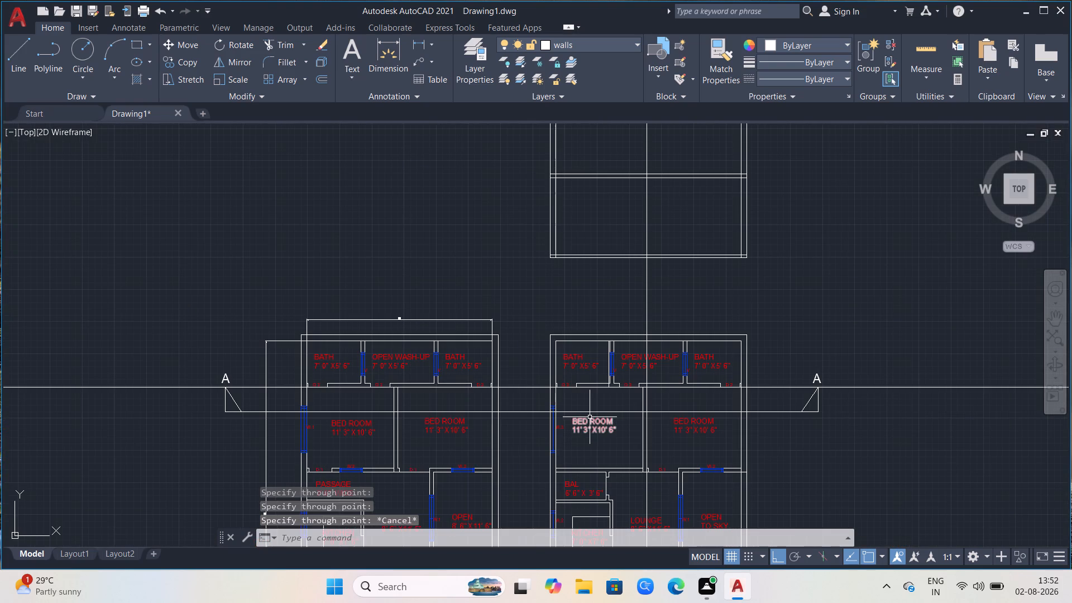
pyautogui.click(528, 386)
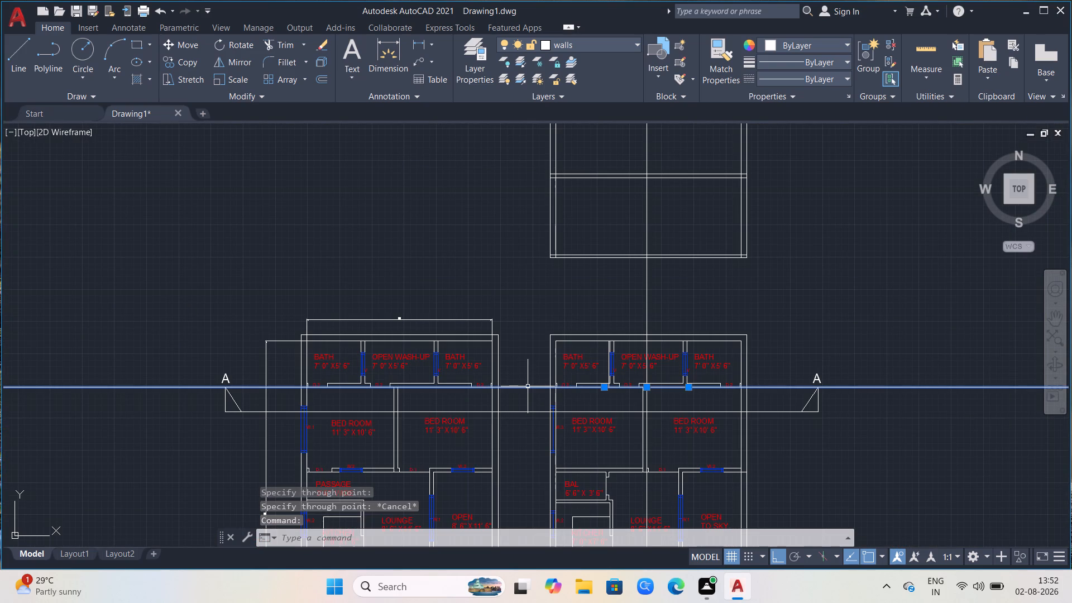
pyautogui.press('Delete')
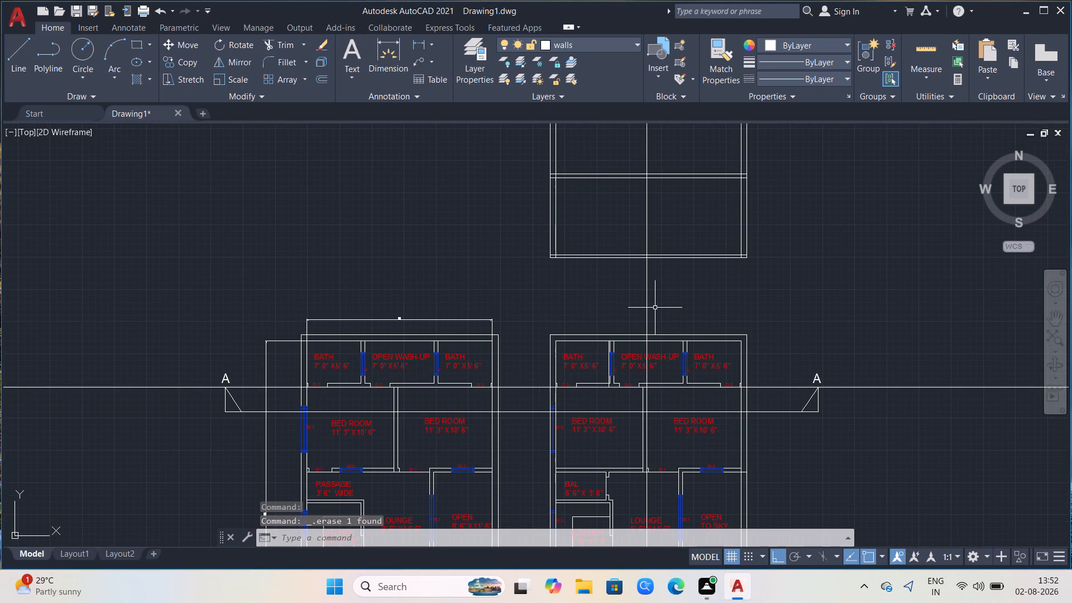
# Draw a vertical construction line through the left face of the wall between the first floor bedrooms, passing up through the section.
pyautogui.press('x')
pyautogui.press('l')
pyautogui.press('Return')
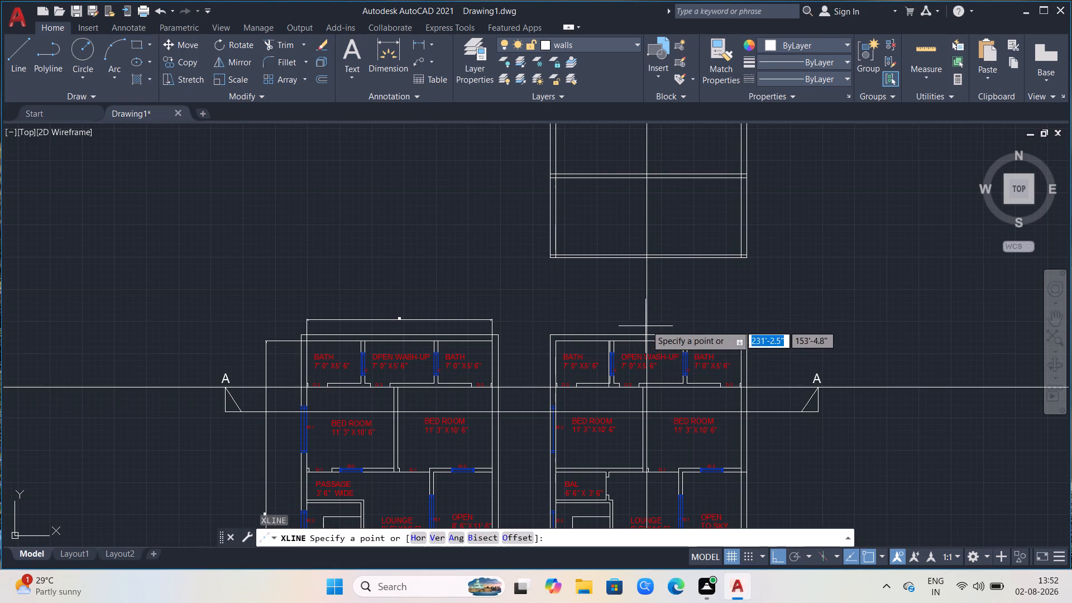
pyautogui.scroll(3, 652, 423)
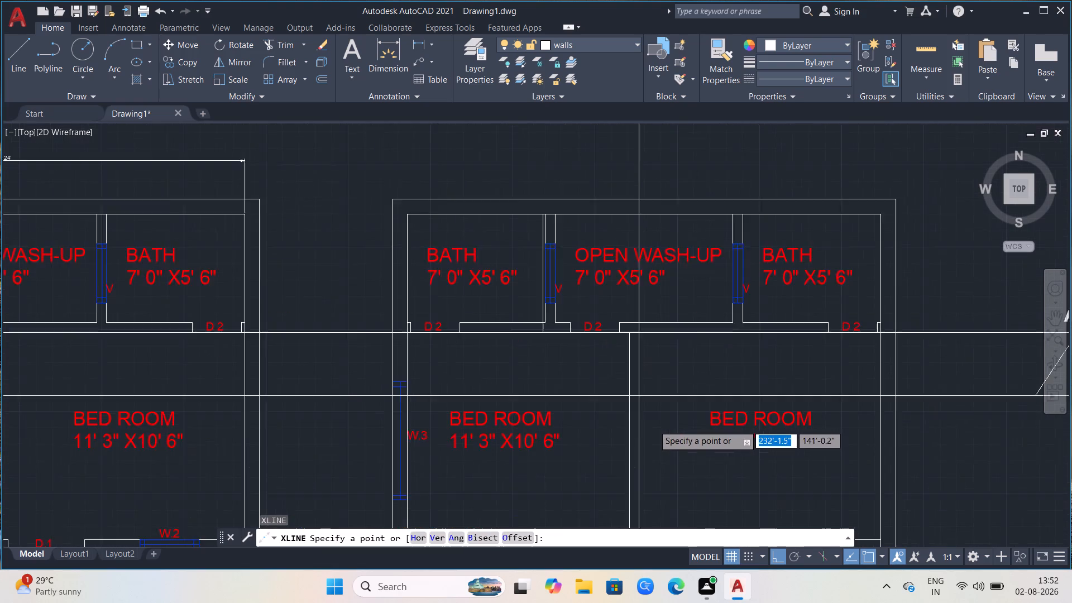
pyautogui.click(613, 277)
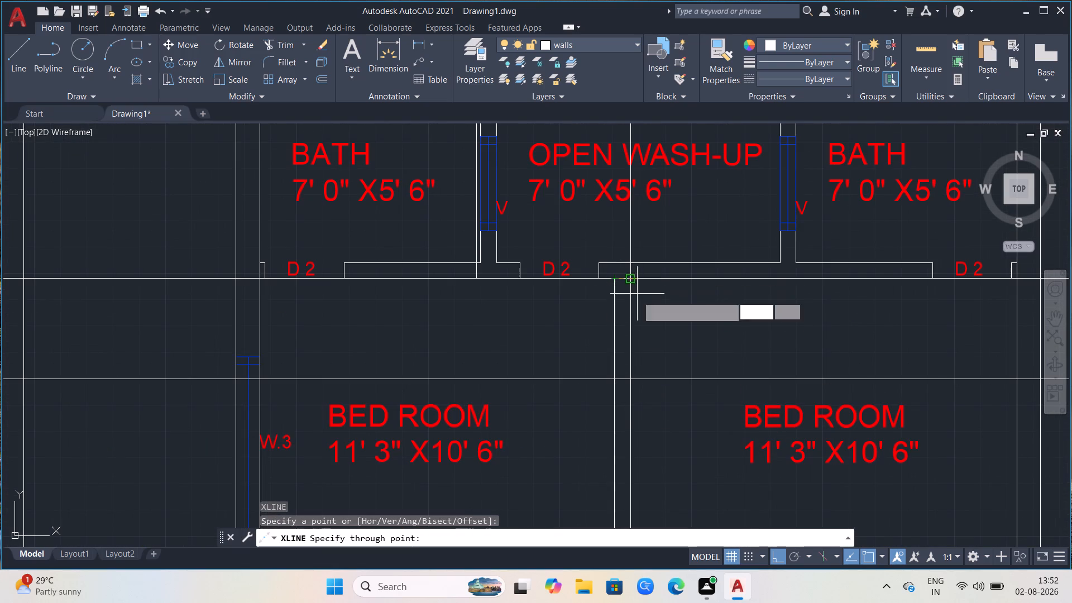
pyautogui.click(648, 338)
pyautogui.scroll(-2, 671, 429)
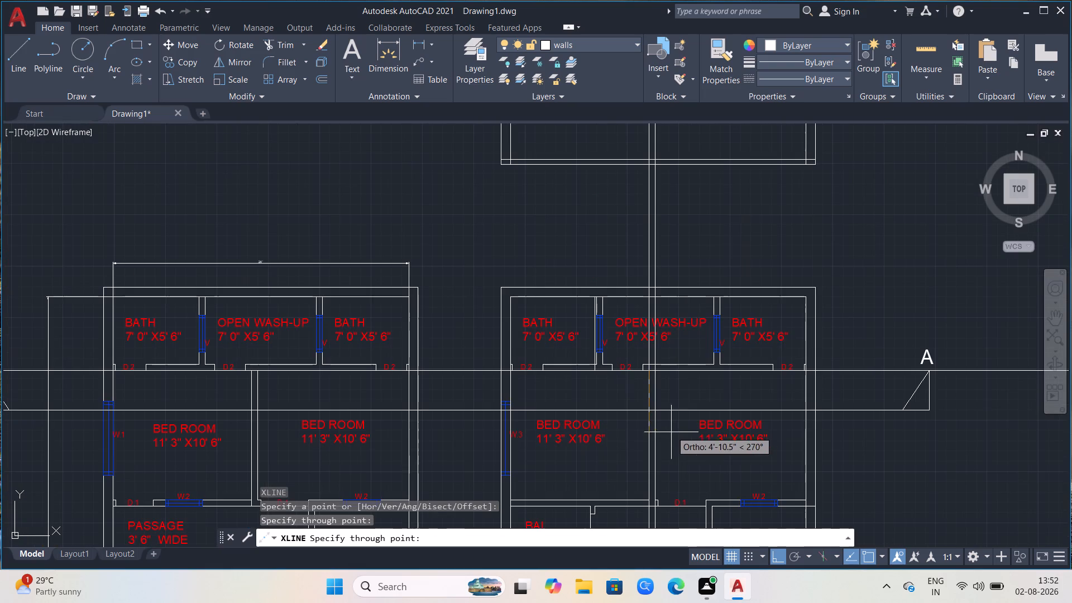
pyautogui.press('Escape')
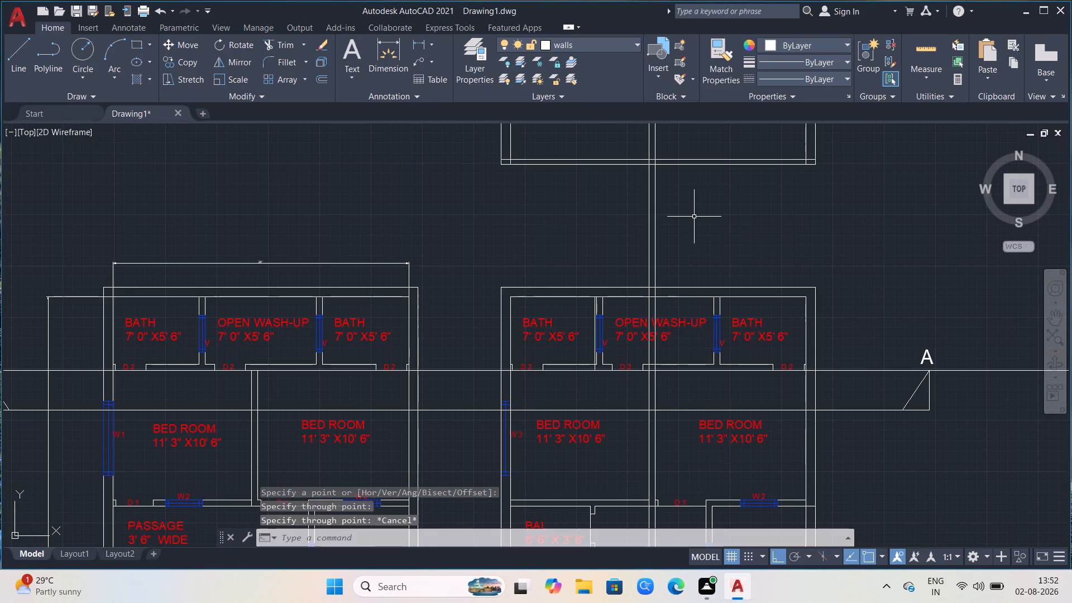
# Trim the two vertical construction lines in the gap between the section's base and the first floor plan.
pyautogui.write('TR')
pyautogui.press('Return')
pyautogui.click(694, 224)
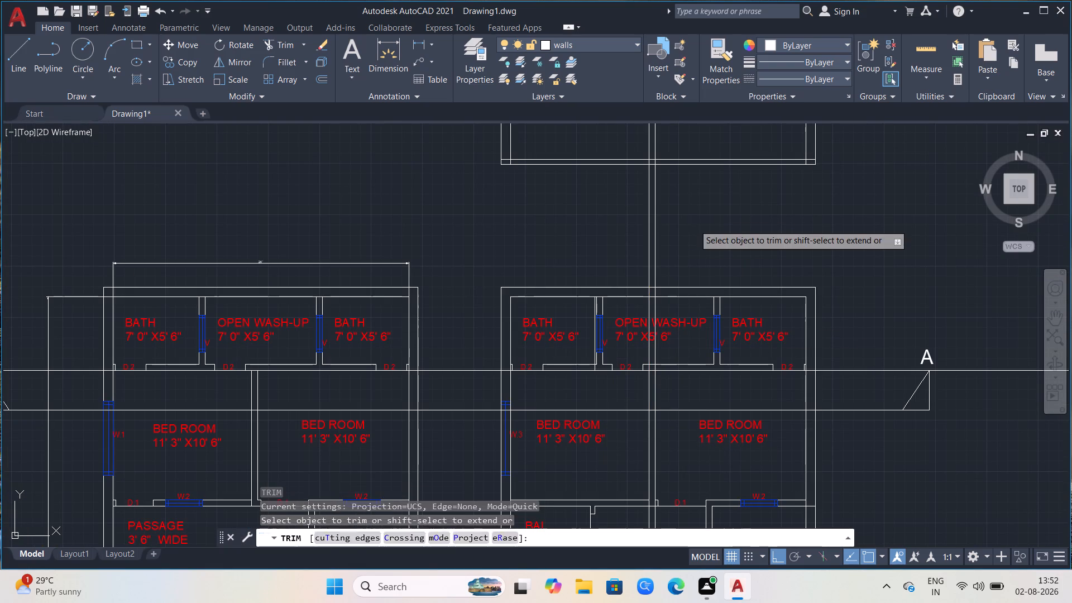
pyautogui.click(559, 251)
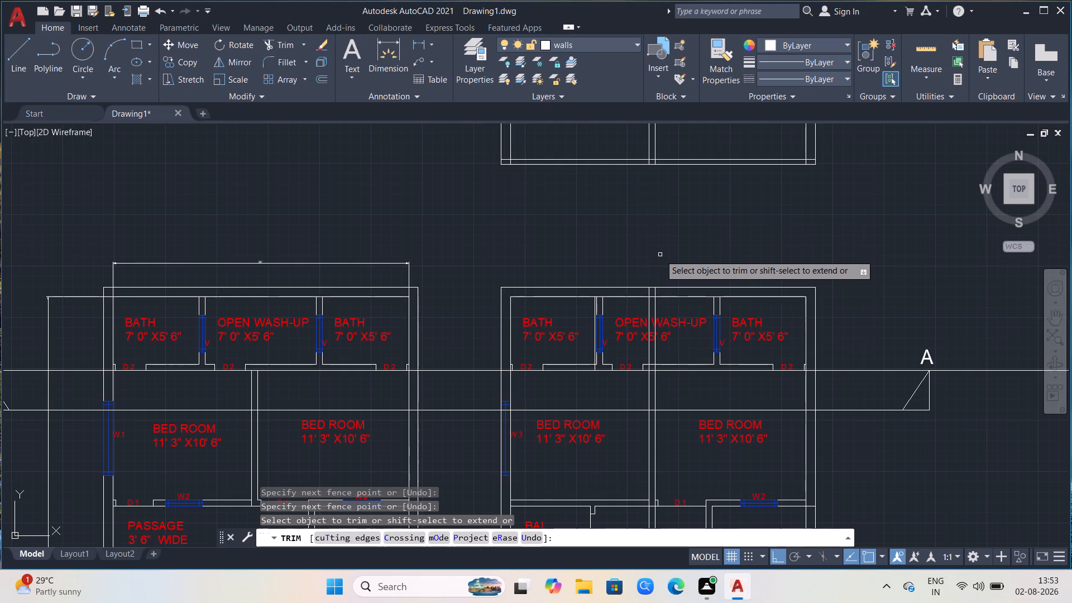
pyautogui.scroll(-1, 660, 255)
pyautogui.press('Escape')
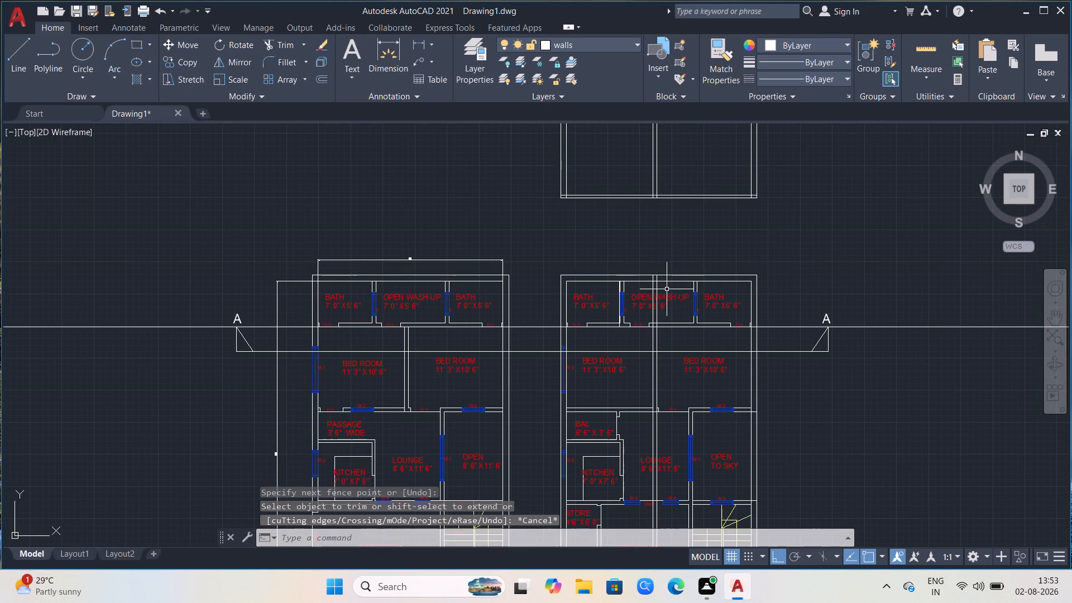
# Erase the two leftover vertical construction line pieces running through the first floor plan.
pyautogui.scroll(4, 681, 297)
pyautogui.click(573, 224)
pyautogui.click(467, 238)
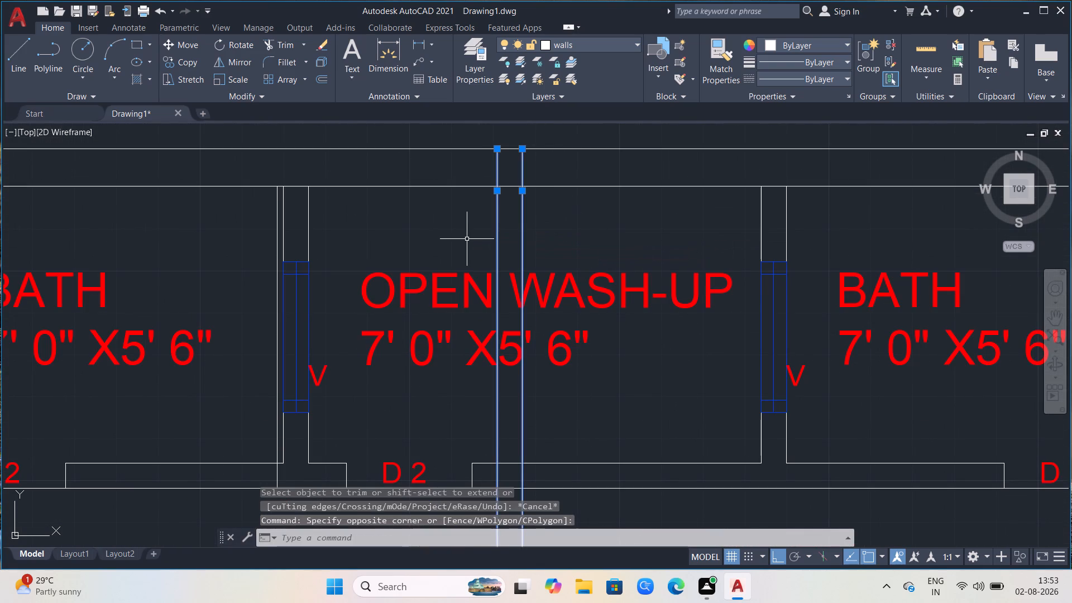
pyautogui.press('Delete')
# Erase the remaining stray horizontal construction line crossing both floor plans just above the A-A cut line.
pyautogui.scroll(-3, 498, 283)
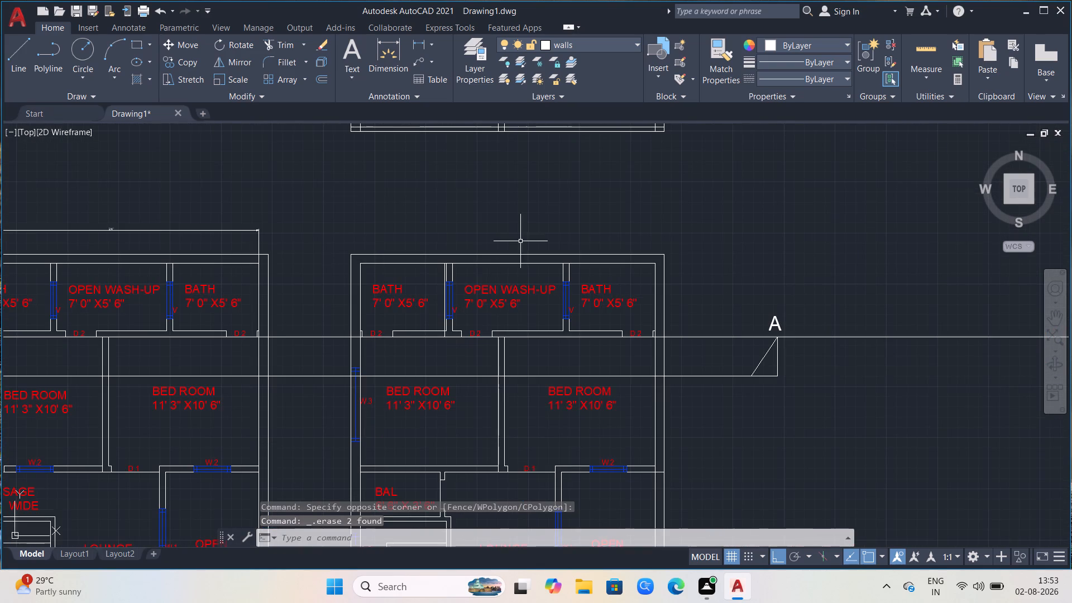
pyautogui.scroll(-1, 520, 240)
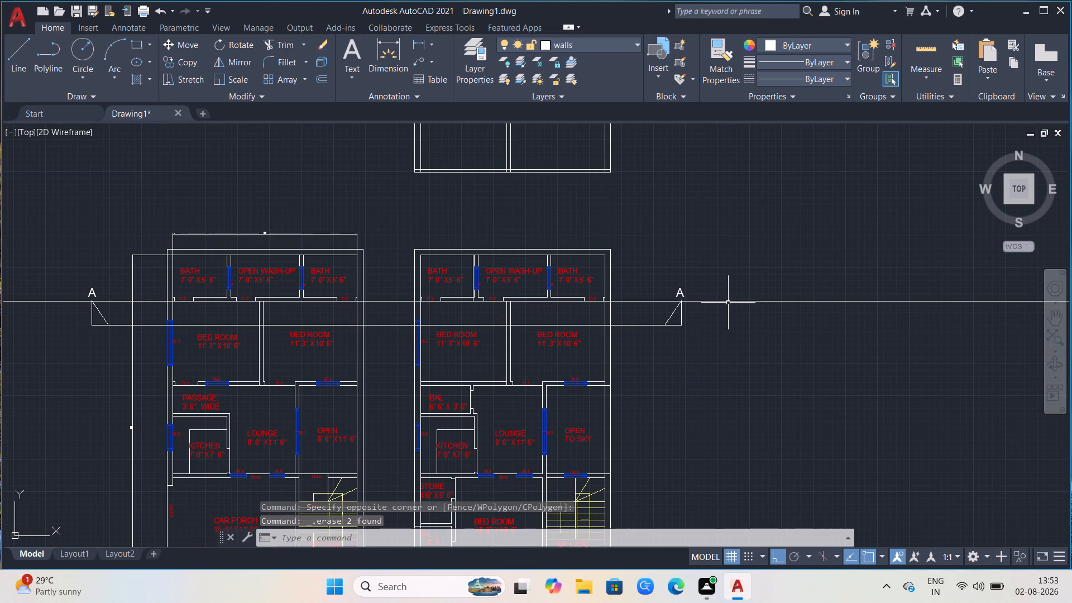
pyautogui.click(728, 299)
pyautogui.press('Delete')
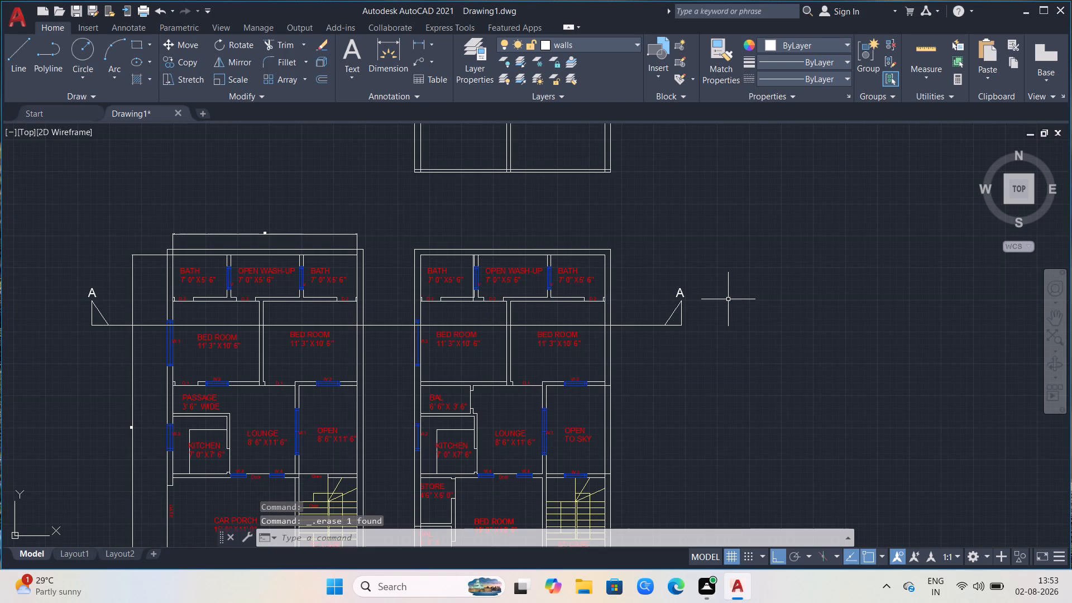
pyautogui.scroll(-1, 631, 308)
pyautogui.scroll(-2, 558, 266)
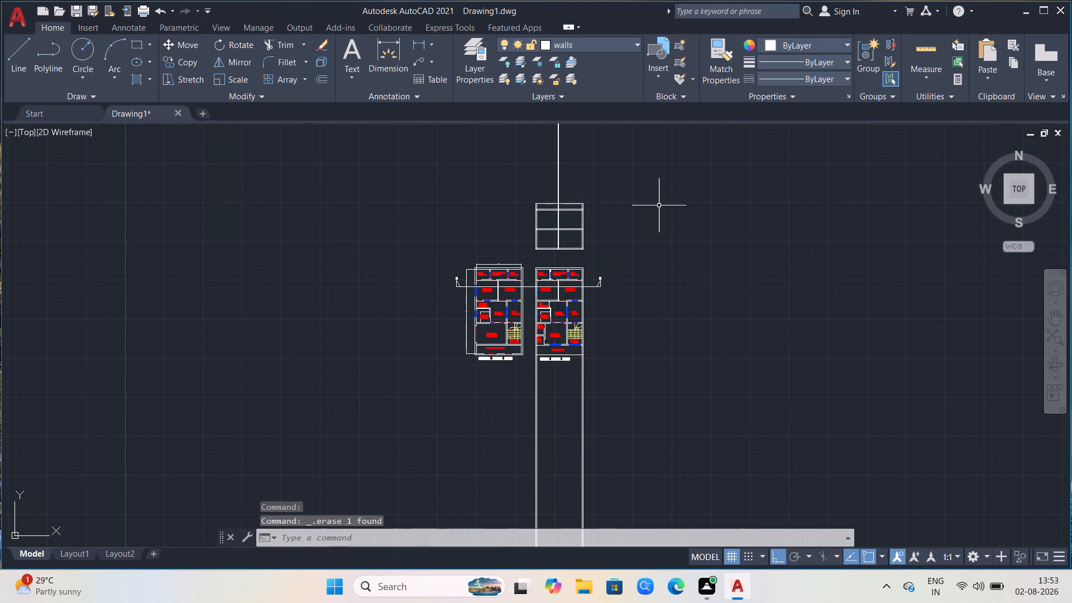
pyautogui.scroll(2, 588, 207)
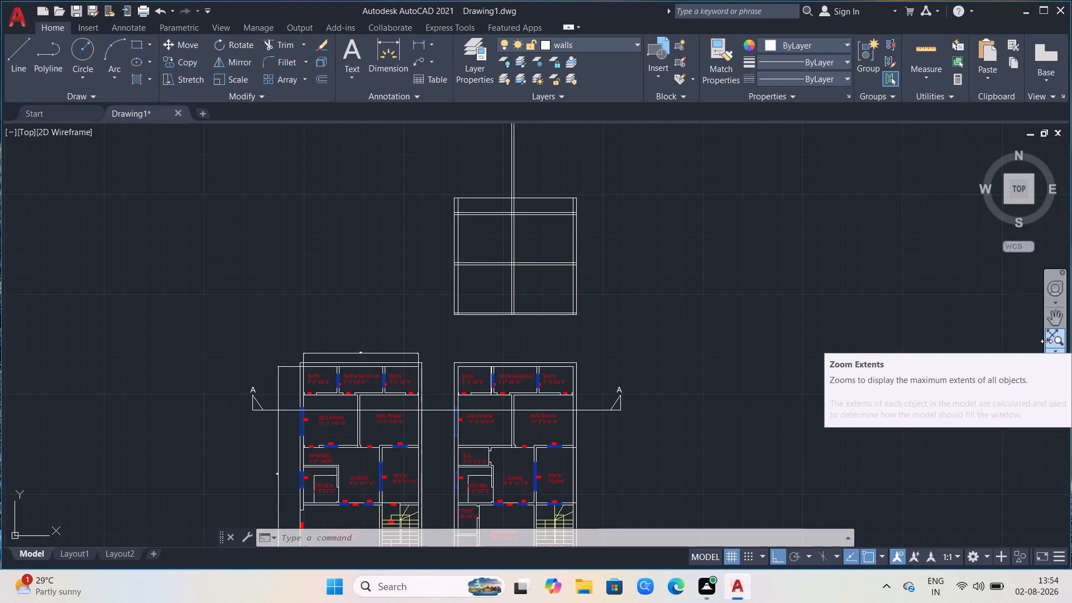
# Trim the middle wall's two vertical lines above the section, through the parapet band and within the roof slab, ending them at the slab's underside.
pyautogui.scroll(-2, 1022, 347)
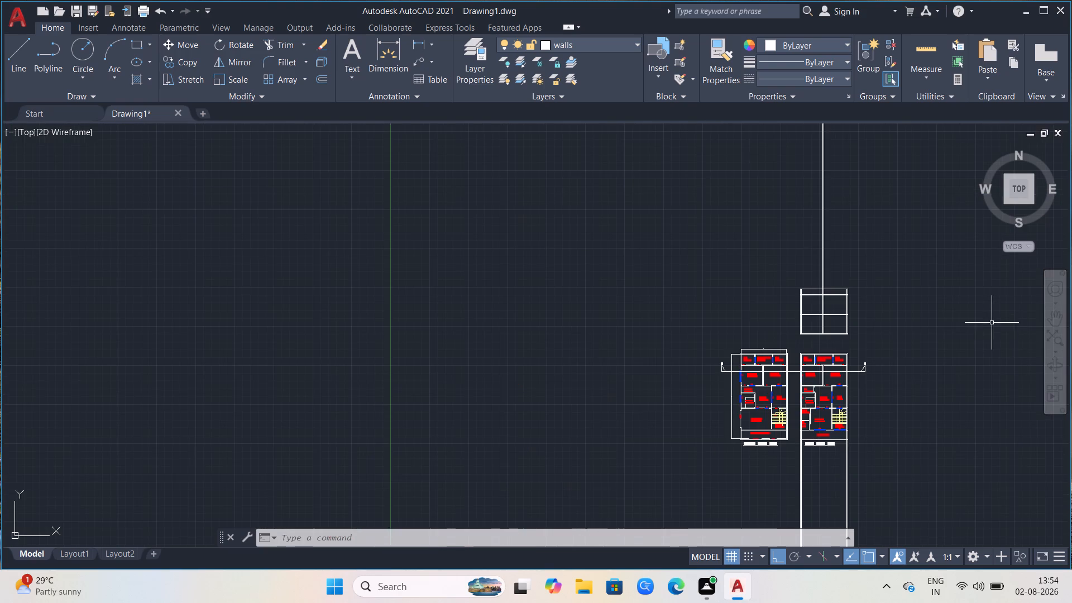
pyautogui.scroll(1, 992, 322)
pyautogui.scroll(1, 846, 372)
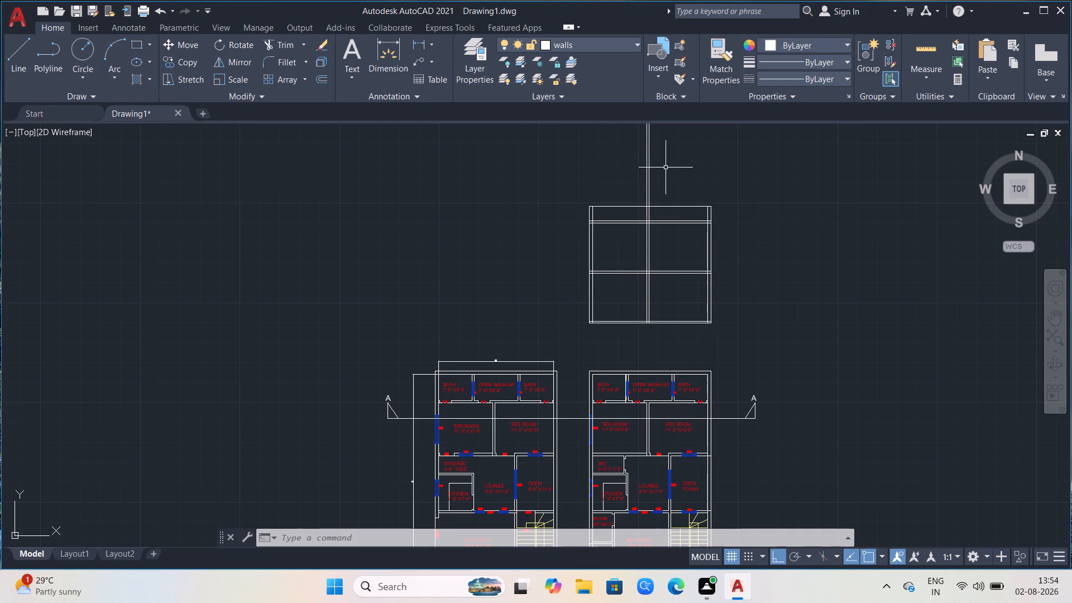
pyautogui.write('TR')
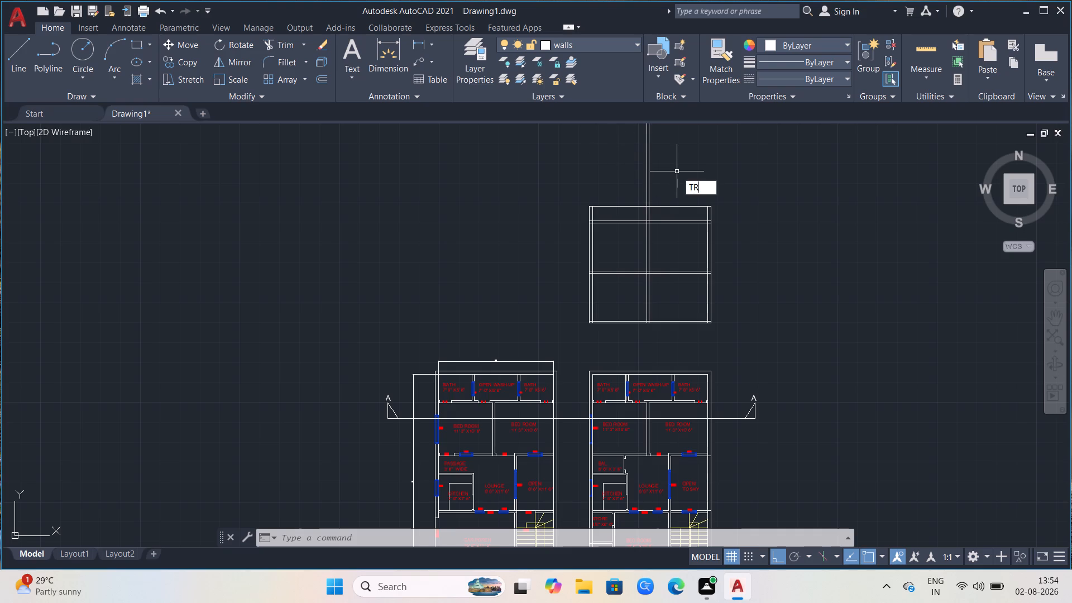
pyautogui.press('Return')
pyautogui.click(680, 168)
pyautogui.click(629, 180)
pyautogui.scroll(3, 670, 240)
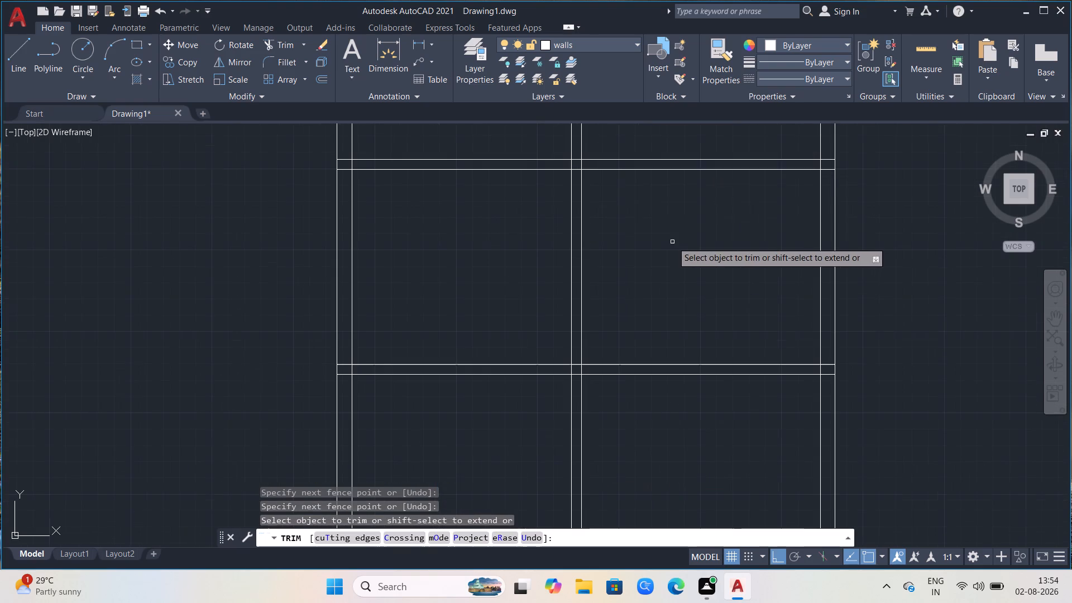
pyautogui.click(590, 144)
pyautogui.click(550, 143)
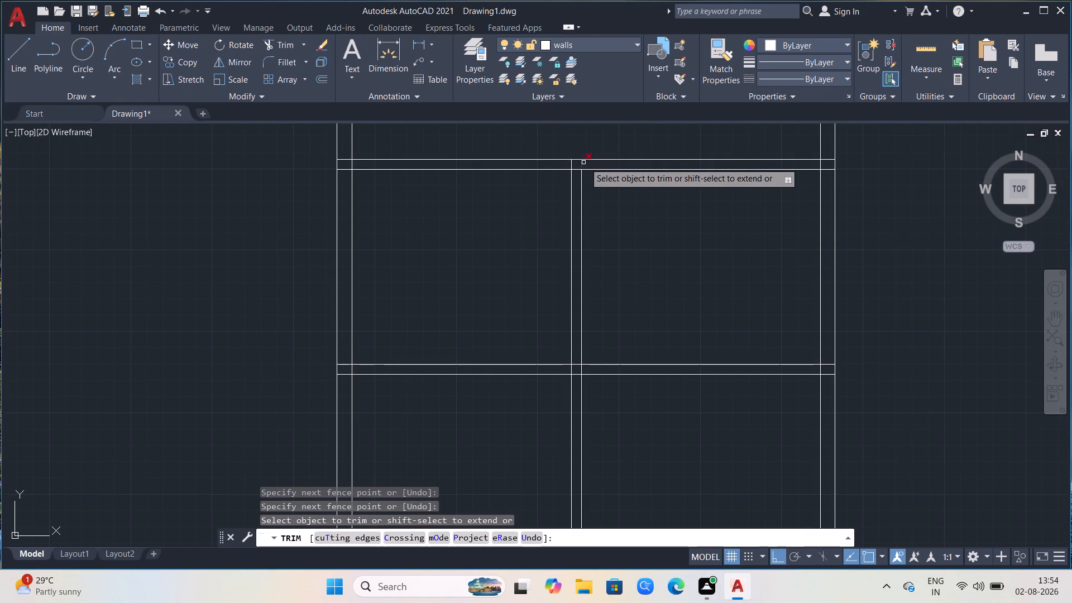
pyautogui.click(586, 163)
pyautogui.click(565, 165)
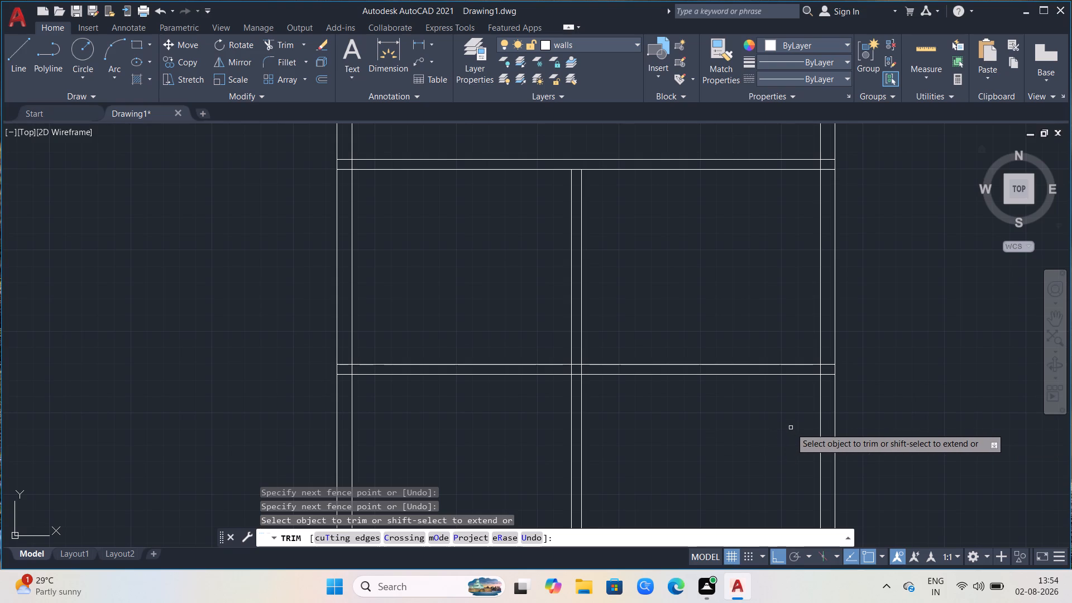
# Trim the outer walls' vertical construction lines that run down below the first floor plan.
pyautogui.scroll(-1, 634, 413)
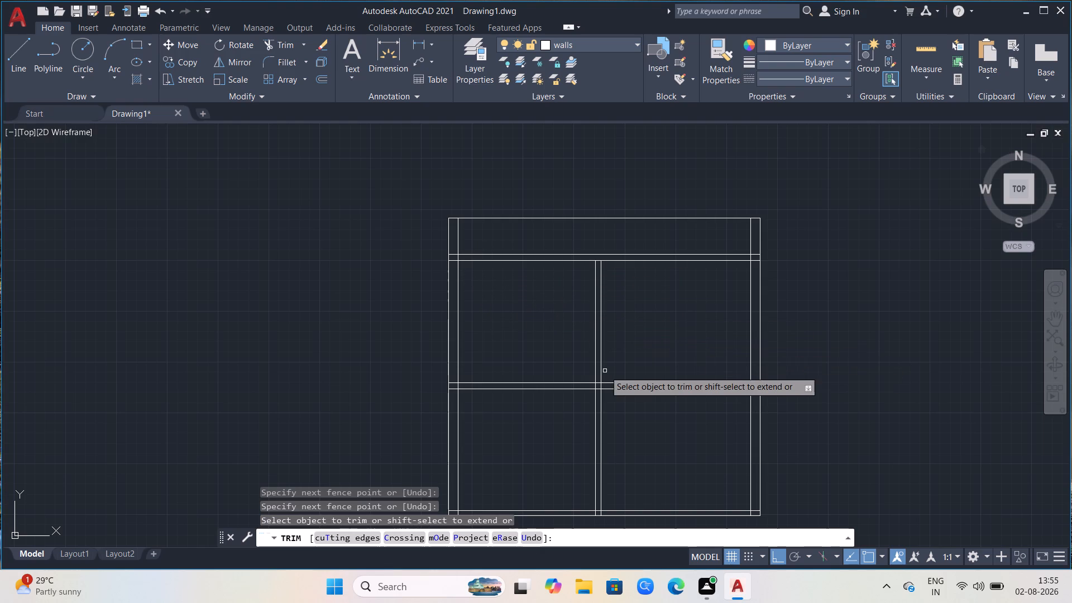
pyautogui.scroll(-1, 606, 363)
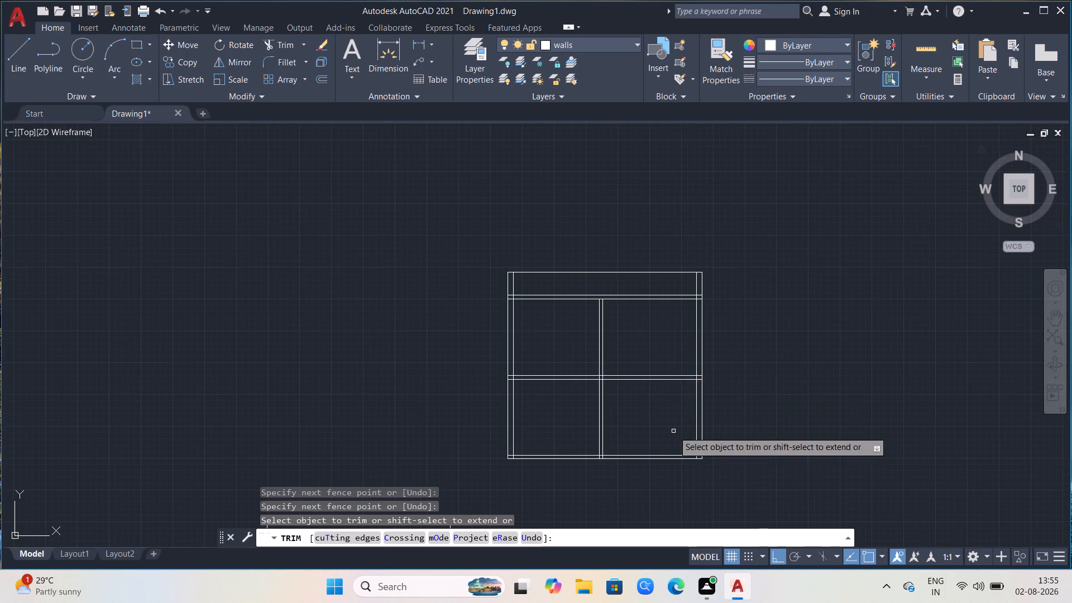
pyautogui.scroll(-1, 676, 441)
pyautogui.scroll(-1, 634, 470)
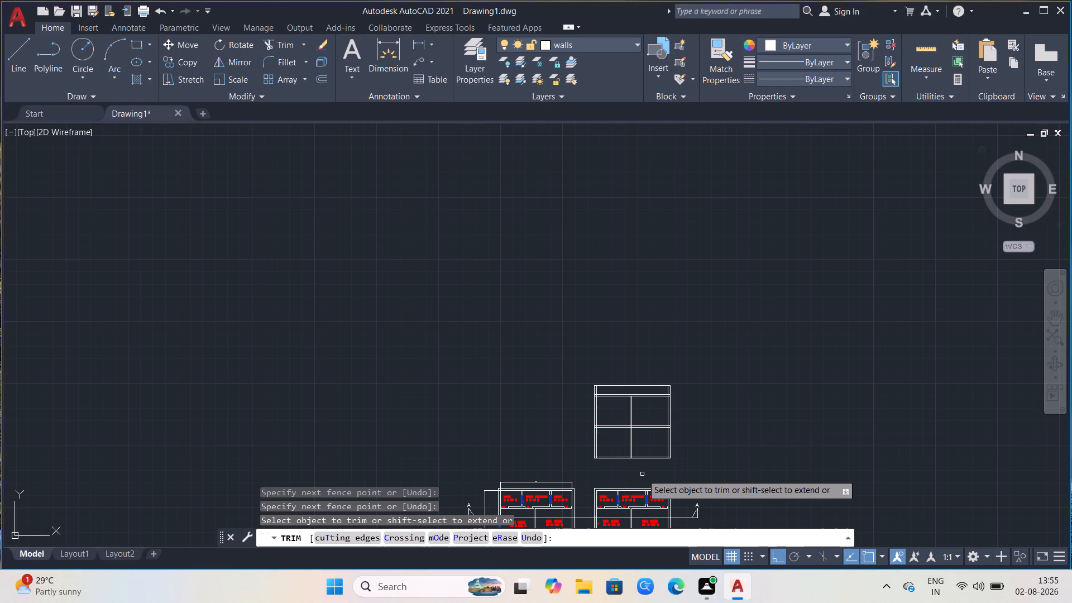
pyautogui.scroll(-1, 485, 399)
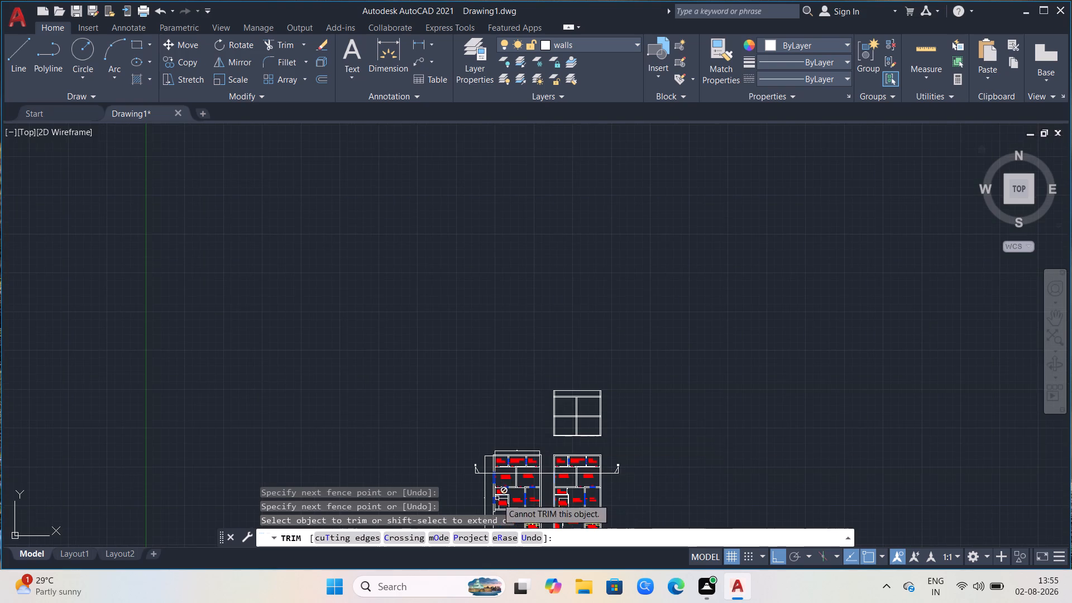
pyautogui.scroll(-2, 497, 498)
pyautogui.scroll(3, 501, 499)
pyautogui.scroll(3, 604, 370)
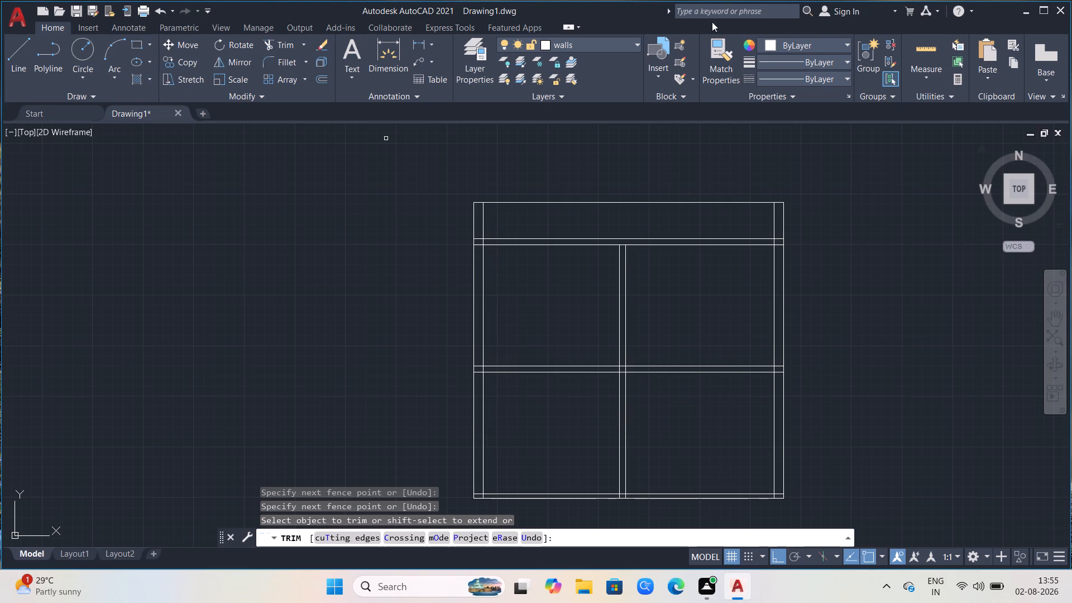
pyautogui.scroll(1, 547, 152)
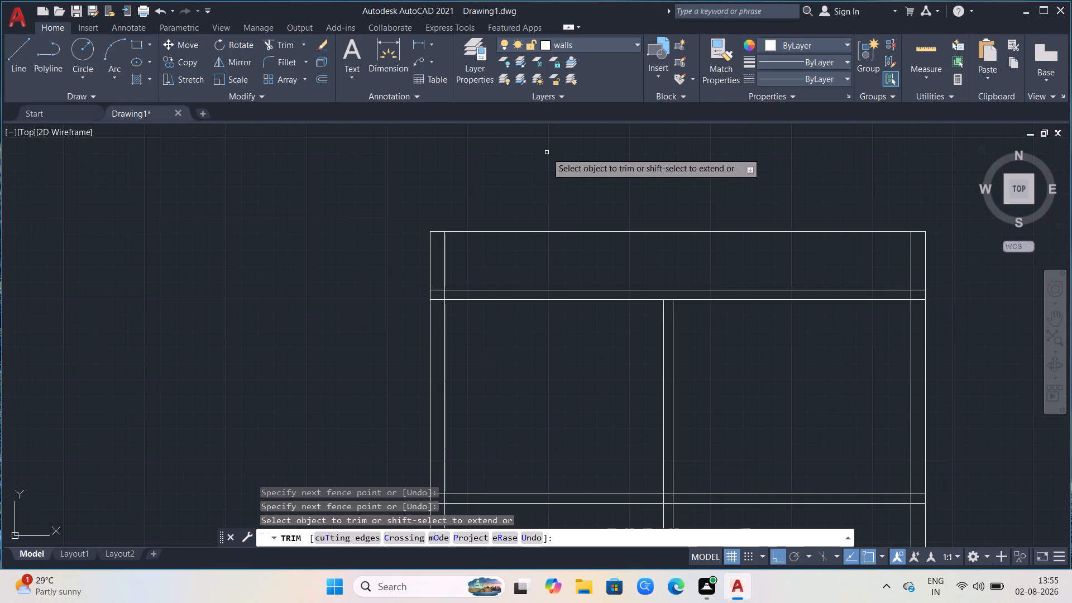
pyautogui.scroll(-2, 547, 153)
pyautogui.scroll(-1, 524, 216)
pyautogui.scroll(2, 558, 198)
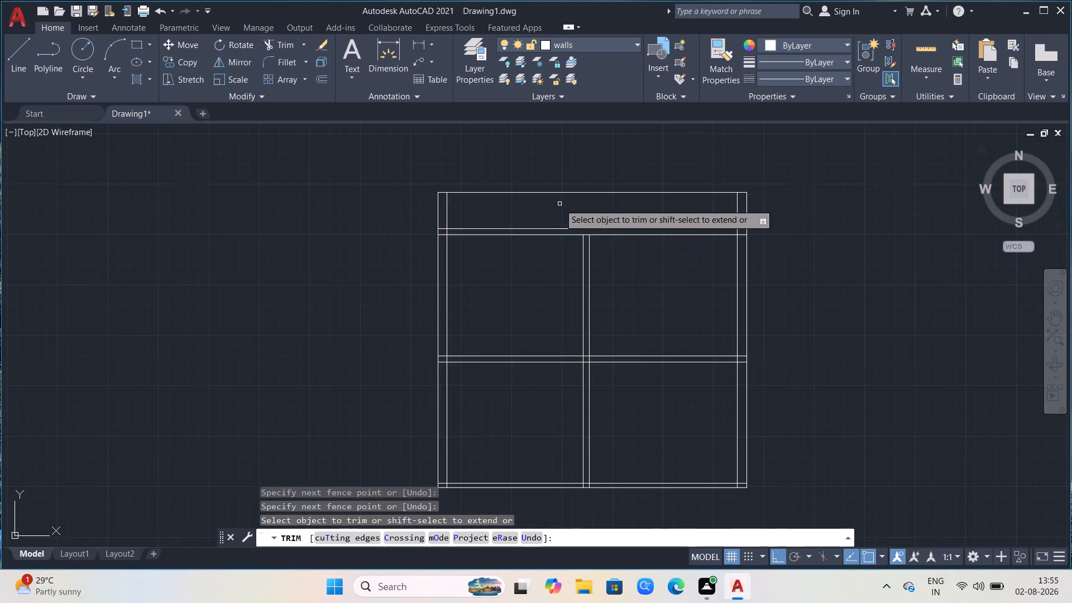
pyautogui.scroll(-3, 559, 204)
pyautogui.scroll(1, 560, 204)
pyautogui.scroll(-2, 560, 202)
pyautogui.scroll(2, 560, 202)
pyautogui.scroll(-2, 561, 202)
pyautogui.scroll(2, 561, 201)
pyautogui.scroll(-2, 561, 204)
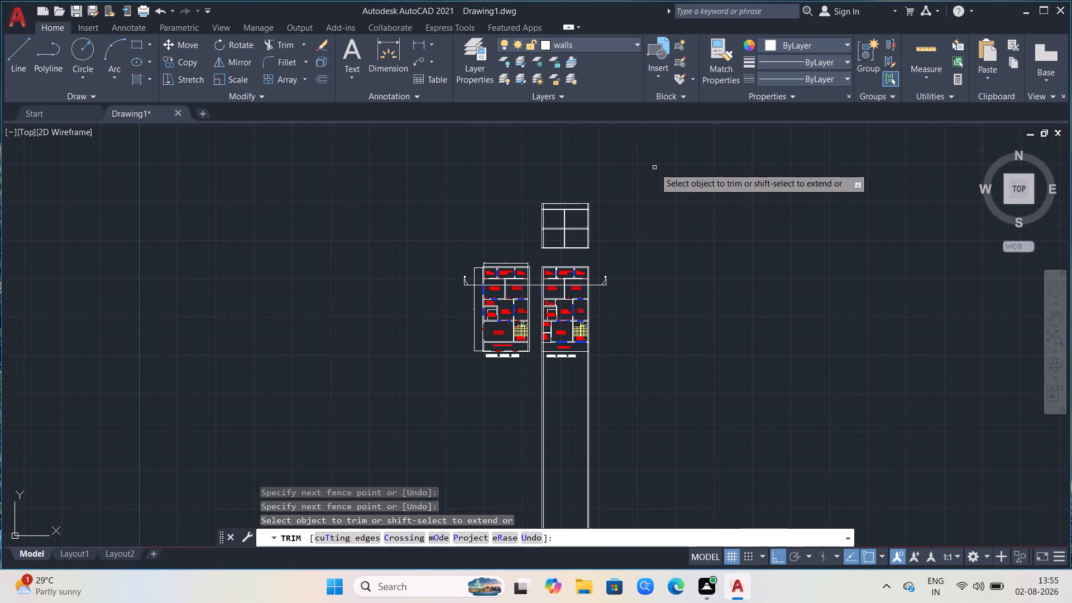
pyautogui.click(513, 454)
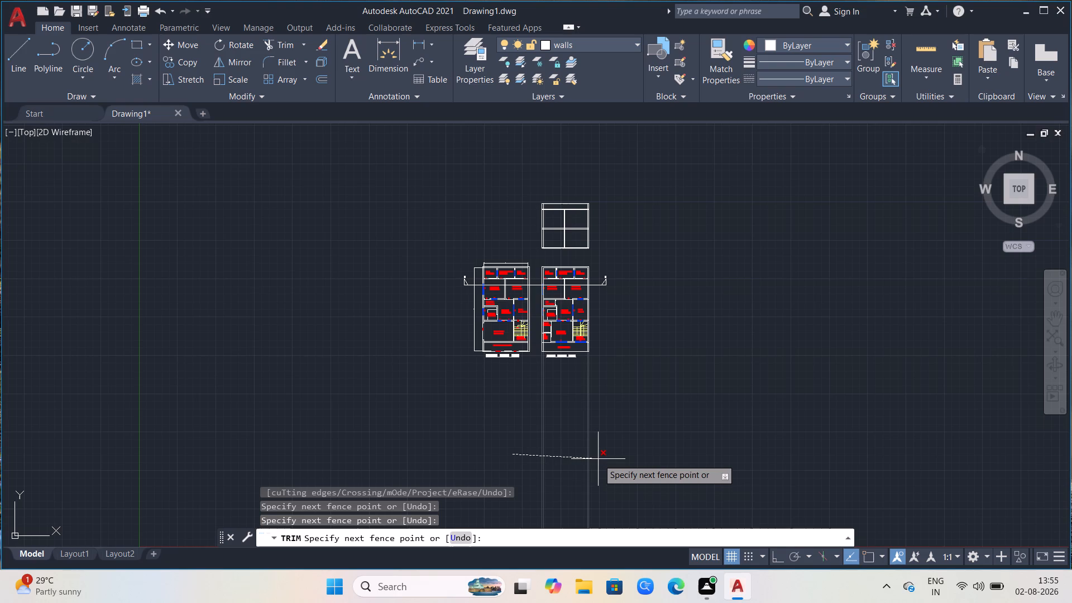
pyautogui.click(597, 458)
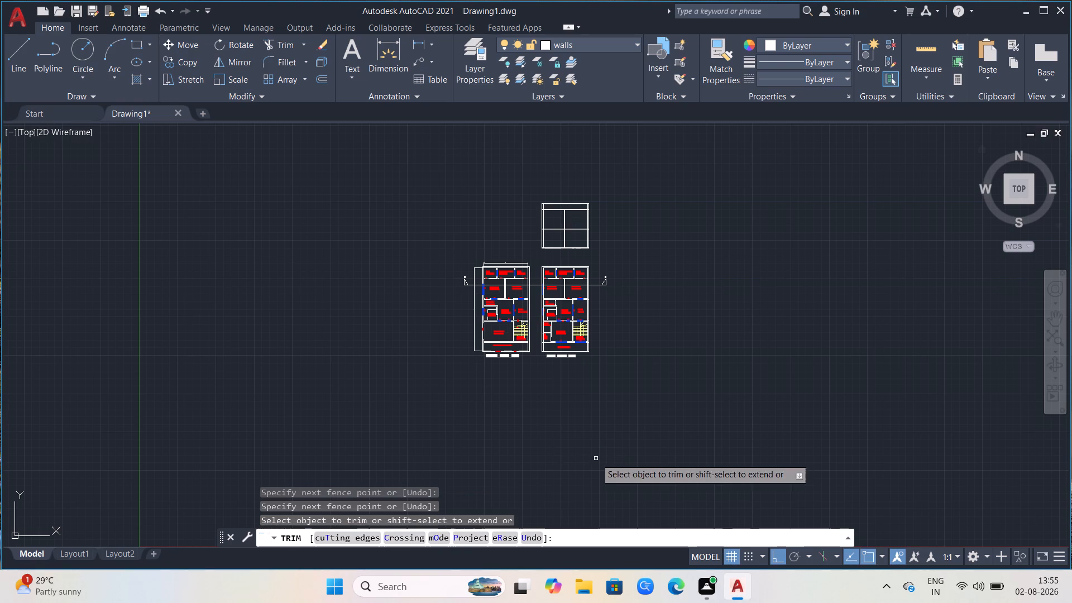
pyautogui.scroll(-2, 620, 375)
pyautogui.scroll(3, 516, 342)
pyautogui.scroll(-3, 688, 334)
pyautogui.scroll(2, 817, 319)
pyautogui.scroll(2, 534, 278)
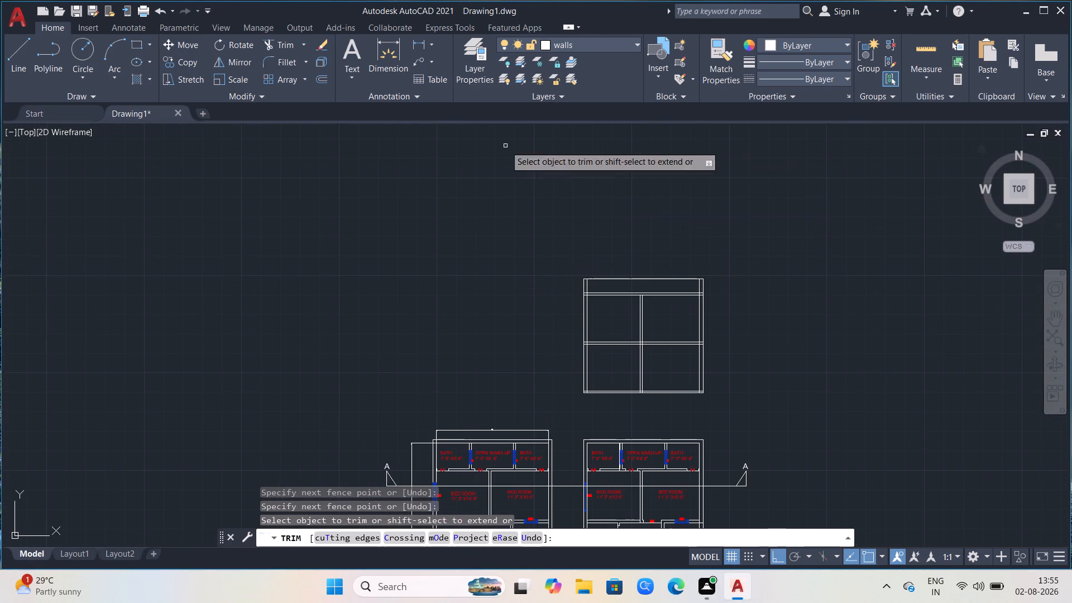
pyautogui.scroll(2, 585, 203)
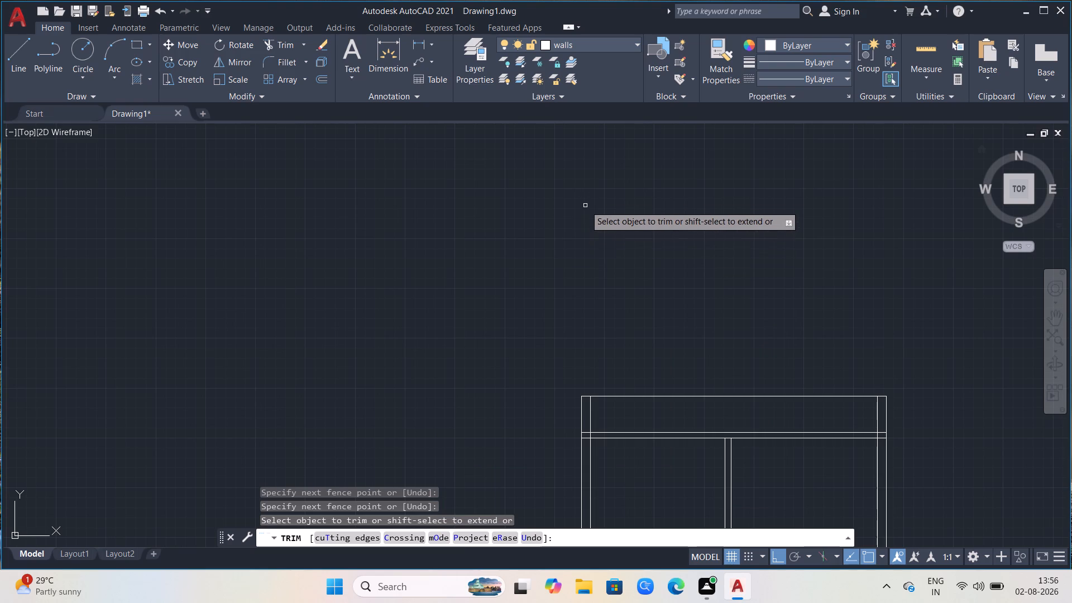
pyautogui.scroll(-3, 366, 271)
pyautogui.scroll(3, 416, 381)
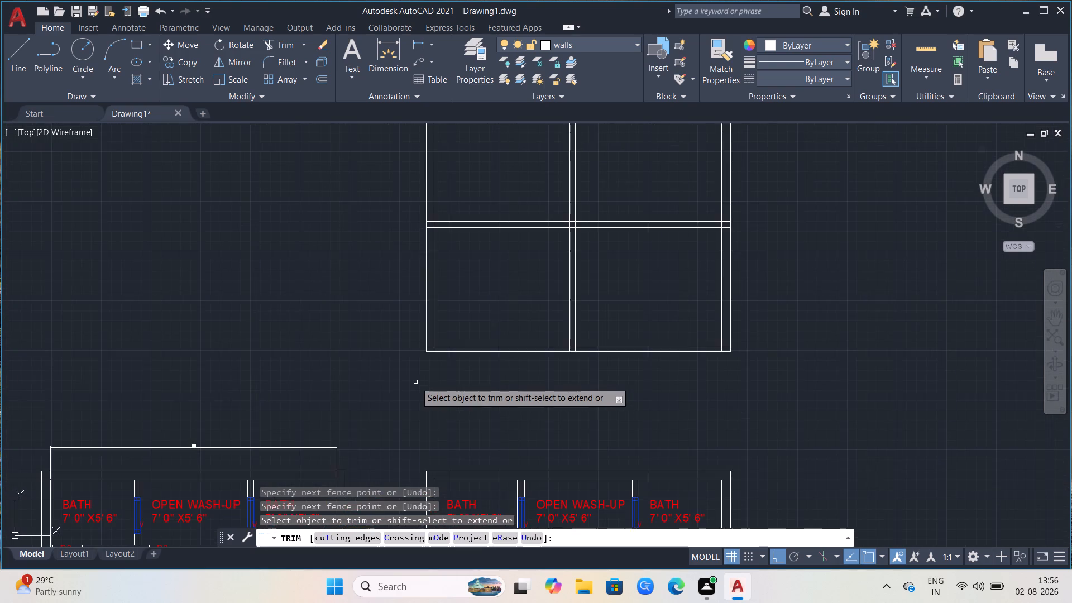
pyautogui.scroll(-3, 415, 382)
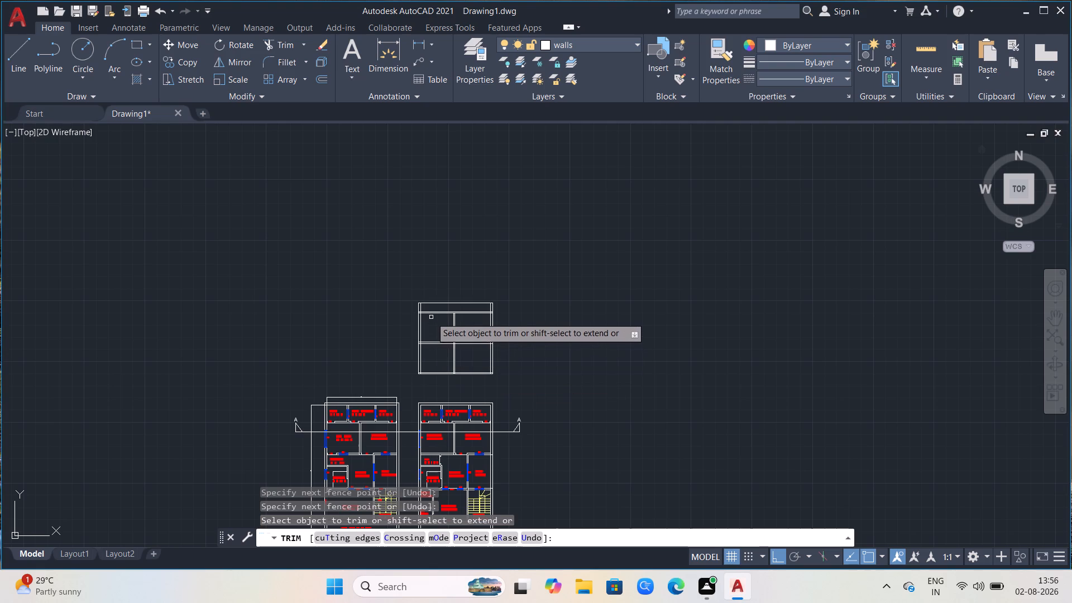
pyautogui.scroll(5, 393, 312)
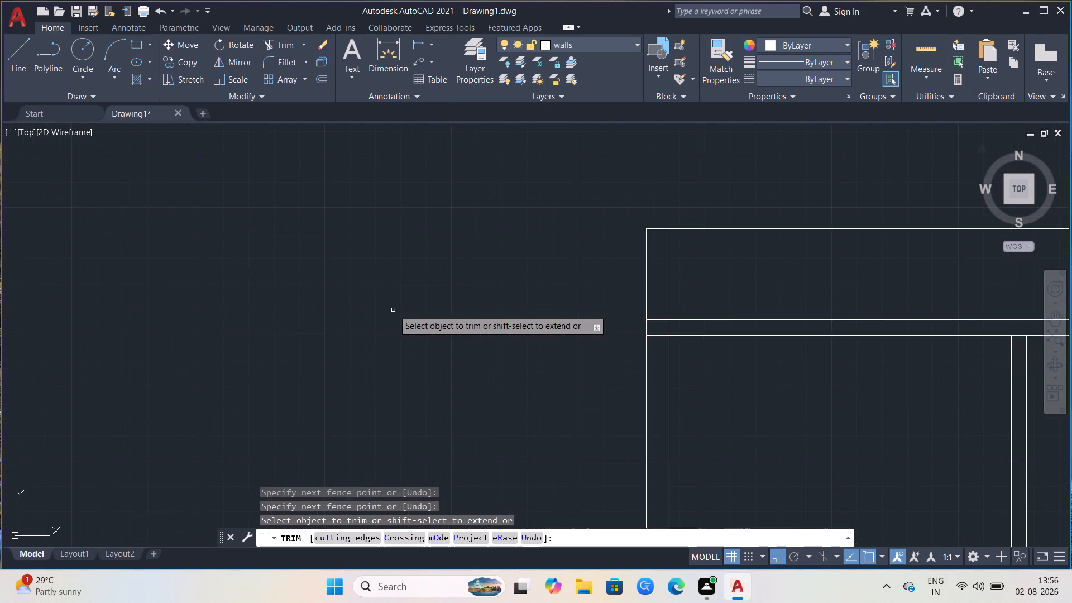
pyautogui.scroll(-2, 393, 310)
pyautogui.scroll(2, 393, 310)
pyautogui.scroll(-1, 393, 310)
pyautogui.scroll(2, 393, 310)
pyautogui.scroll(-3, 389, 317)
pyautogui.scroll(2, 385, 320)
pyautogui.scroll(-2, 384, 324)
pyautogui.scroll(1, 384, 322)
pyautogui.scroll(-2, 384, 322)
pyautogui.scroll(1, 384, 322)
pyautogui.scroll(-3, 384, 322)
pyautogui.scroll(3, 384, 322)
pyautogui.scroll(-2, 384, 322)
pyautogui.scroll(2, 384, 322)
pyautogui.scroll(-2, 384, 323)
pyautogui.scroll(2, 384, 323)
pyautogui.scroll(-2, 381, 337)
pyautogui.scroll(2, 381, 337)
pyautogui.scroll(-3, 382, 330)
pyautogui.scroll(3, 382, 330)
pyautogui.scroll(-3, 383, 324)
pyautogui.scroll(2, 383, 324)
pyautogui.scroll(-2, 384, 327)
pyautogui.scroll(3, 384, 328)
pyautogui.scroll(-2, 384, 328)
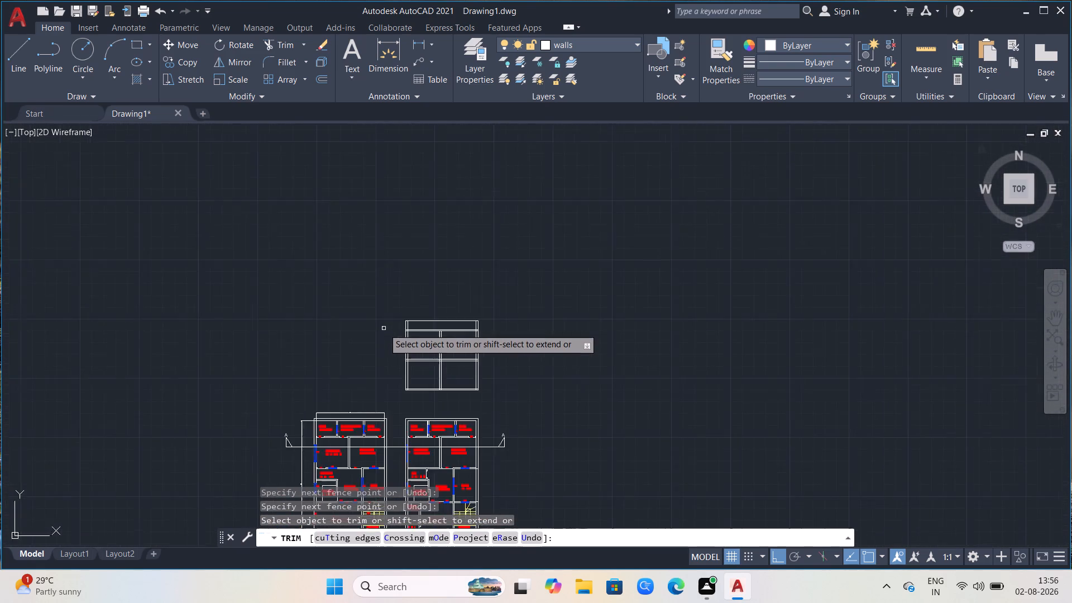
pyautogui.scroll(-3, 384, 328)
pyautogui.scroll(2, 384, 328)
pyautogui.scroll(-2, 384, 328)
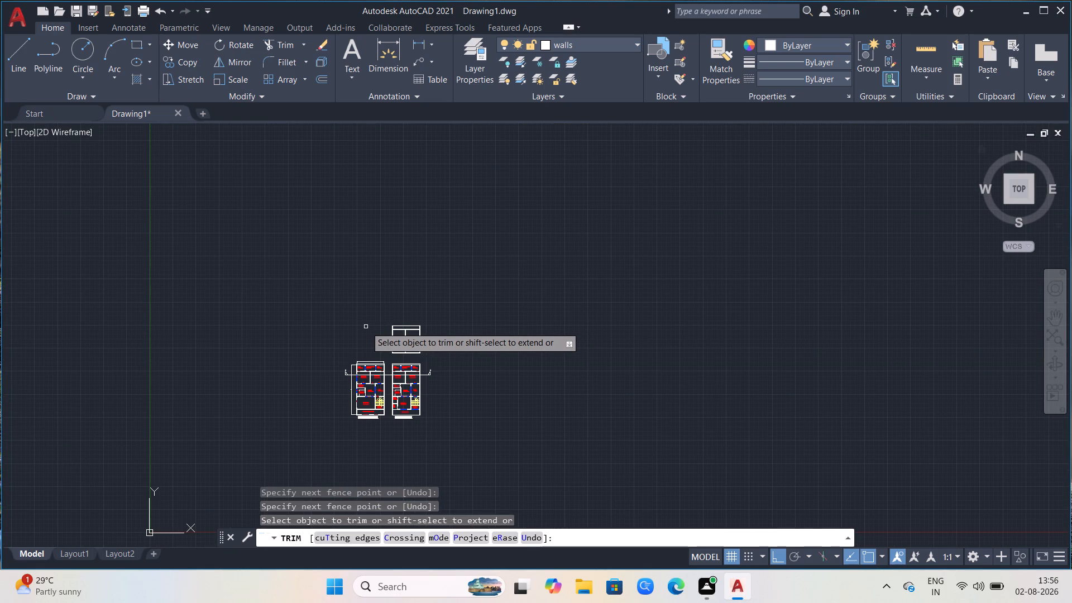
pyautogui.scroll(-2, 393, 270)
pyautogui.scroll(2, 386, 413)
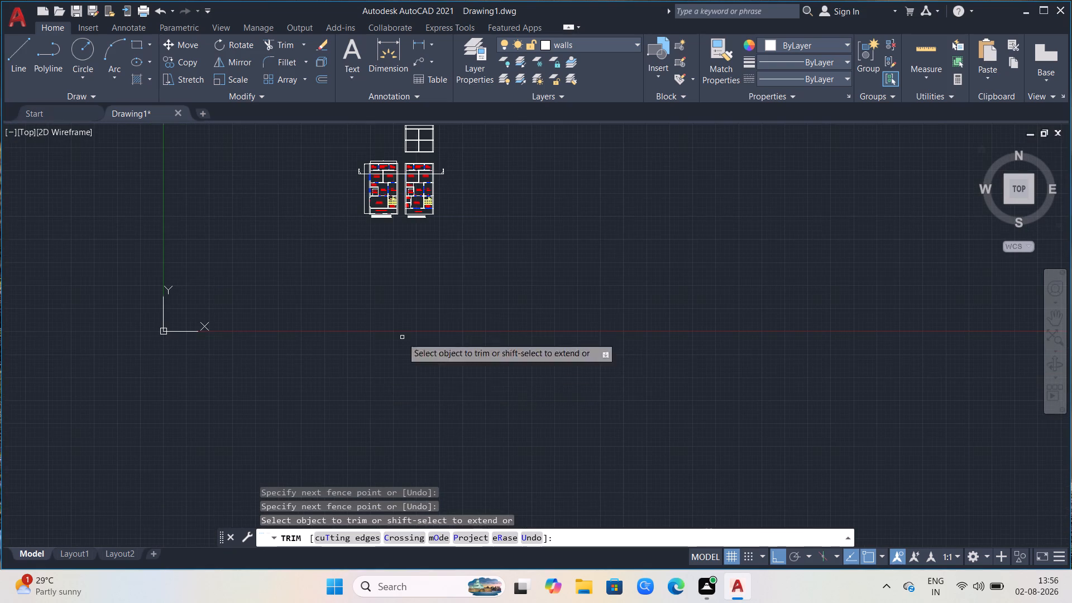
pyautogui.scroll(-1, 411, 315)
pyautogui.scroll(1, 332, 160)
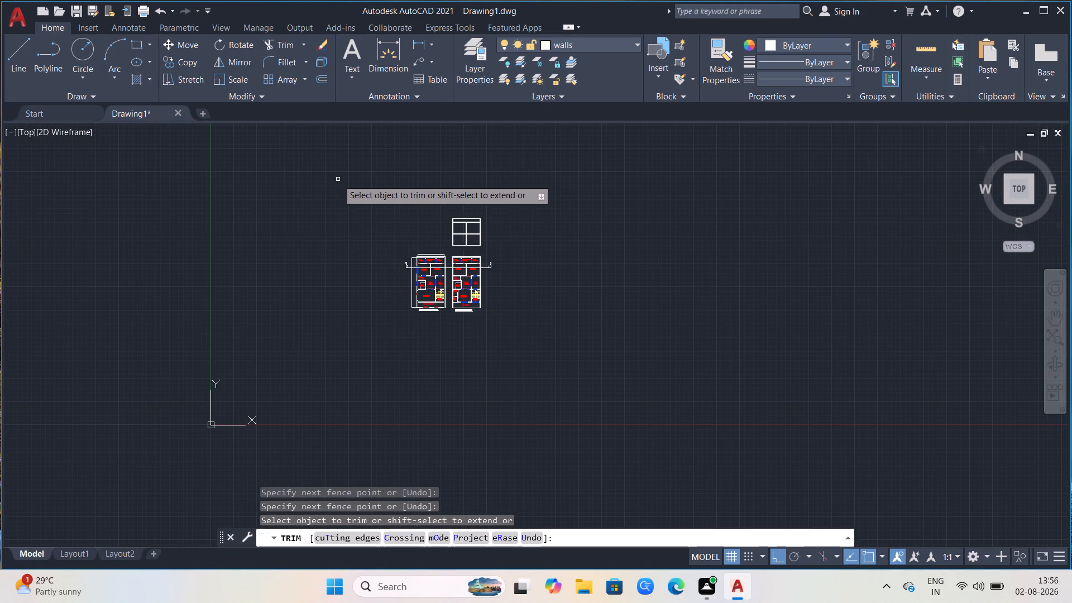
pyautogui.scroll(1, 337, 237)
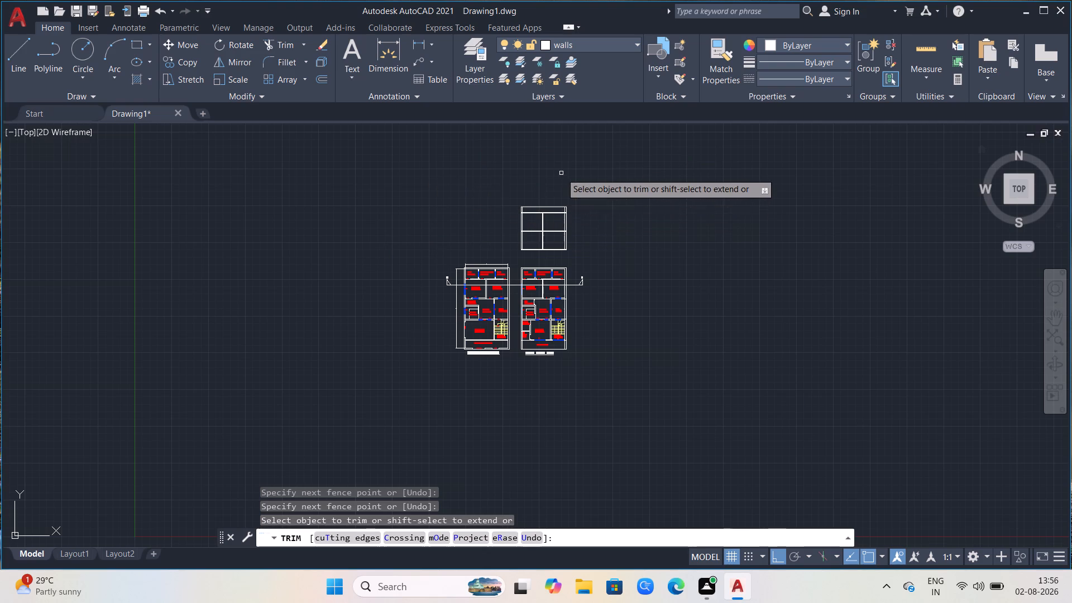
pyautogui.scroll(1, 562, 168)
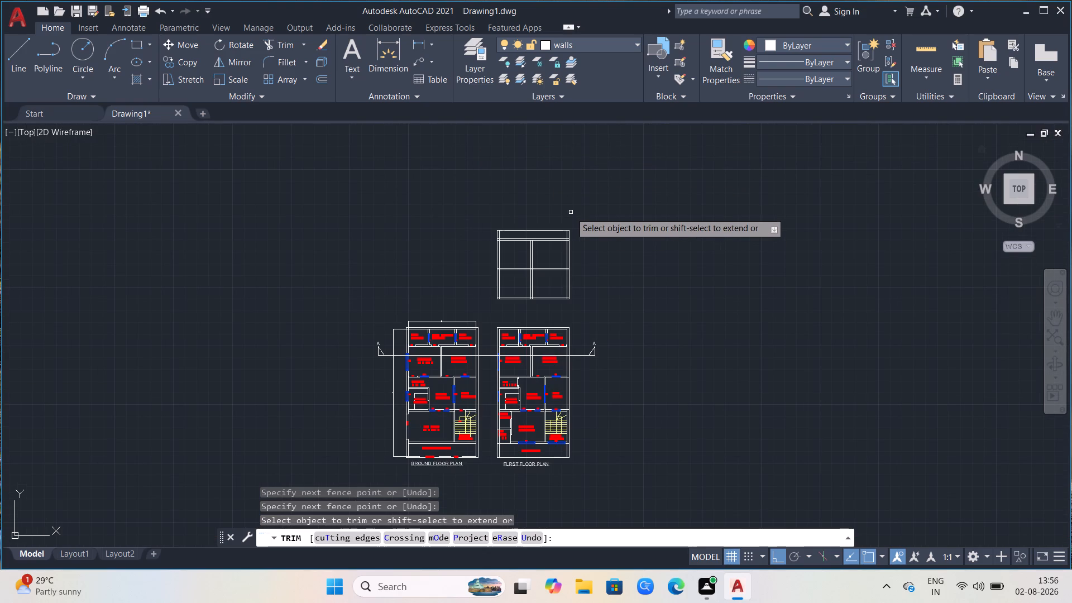
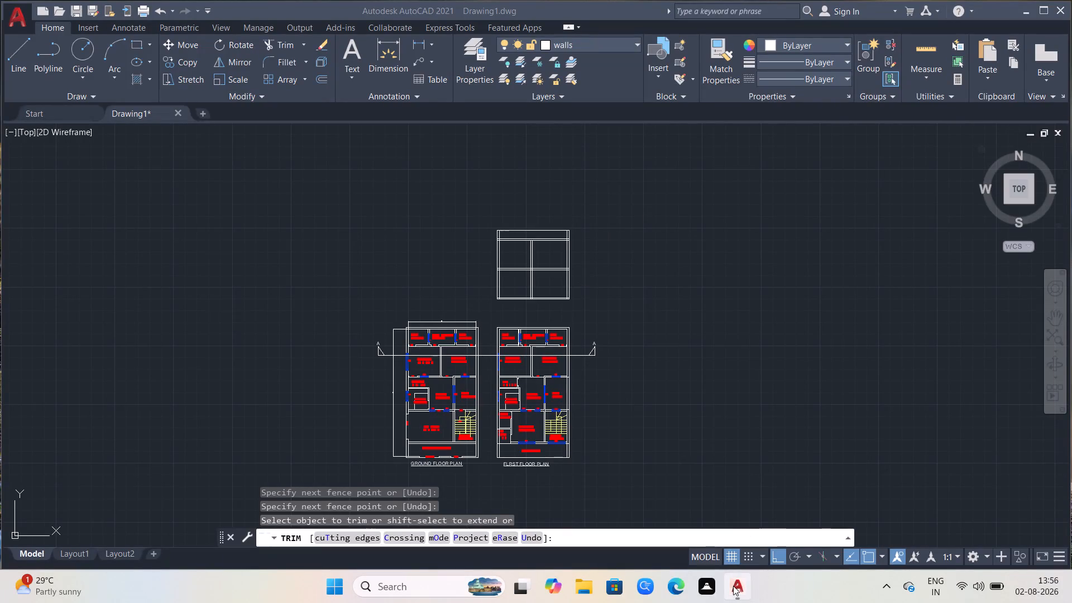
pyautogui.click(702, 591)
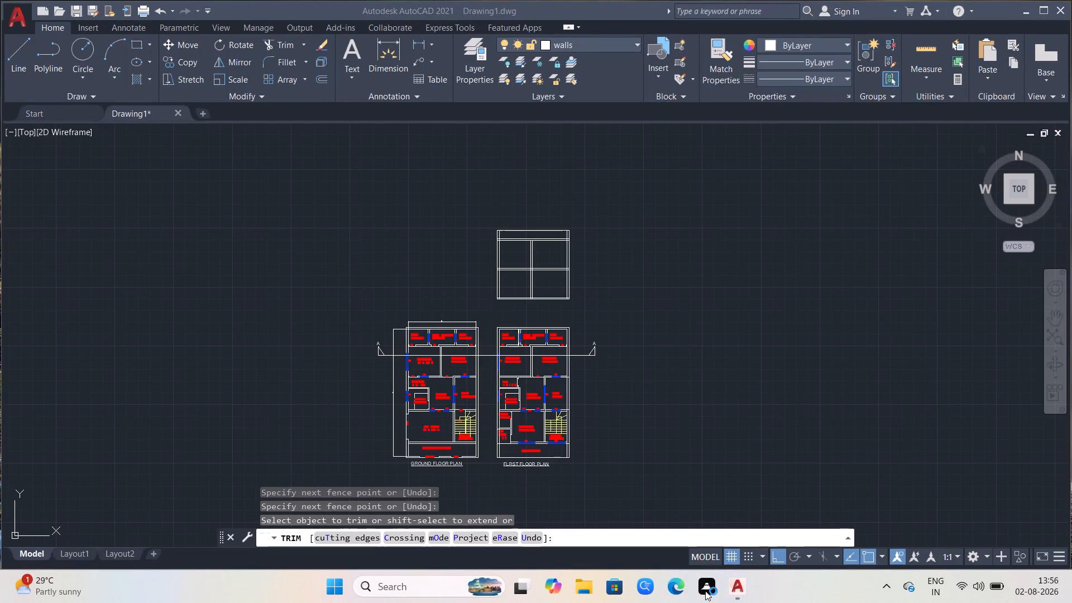
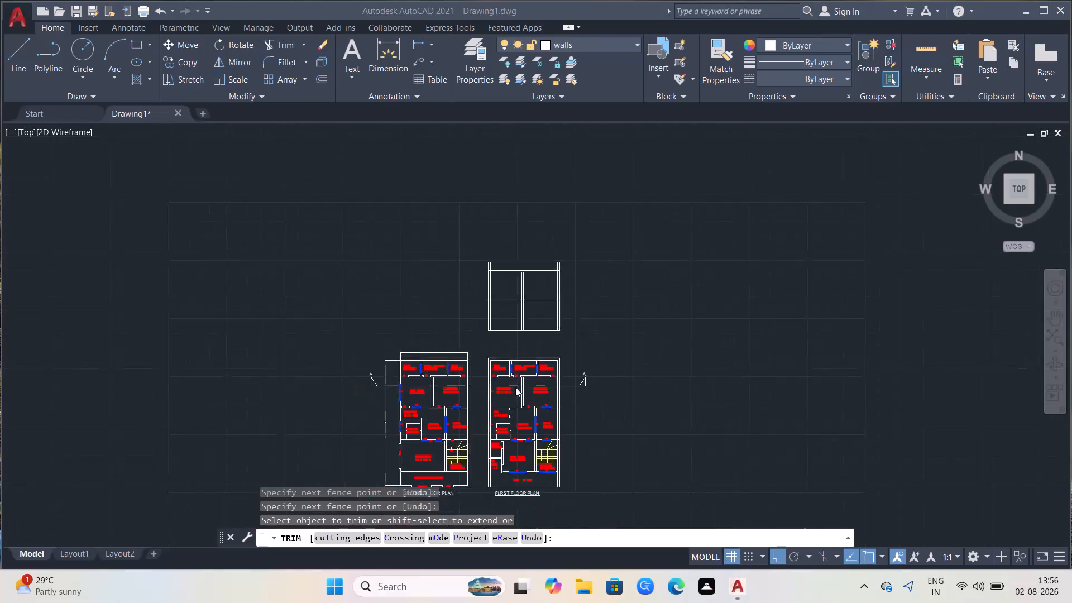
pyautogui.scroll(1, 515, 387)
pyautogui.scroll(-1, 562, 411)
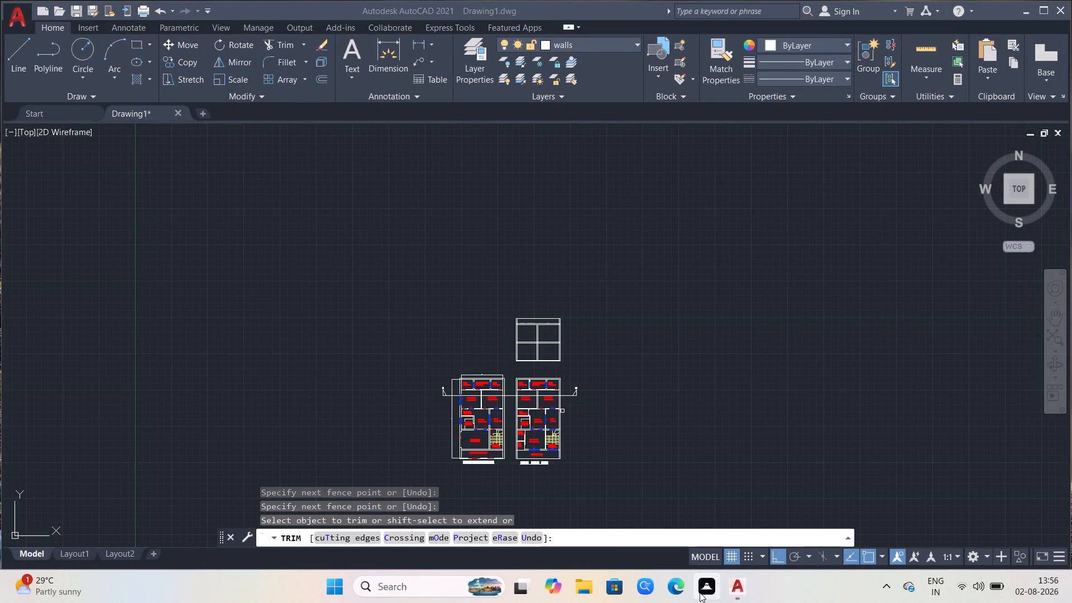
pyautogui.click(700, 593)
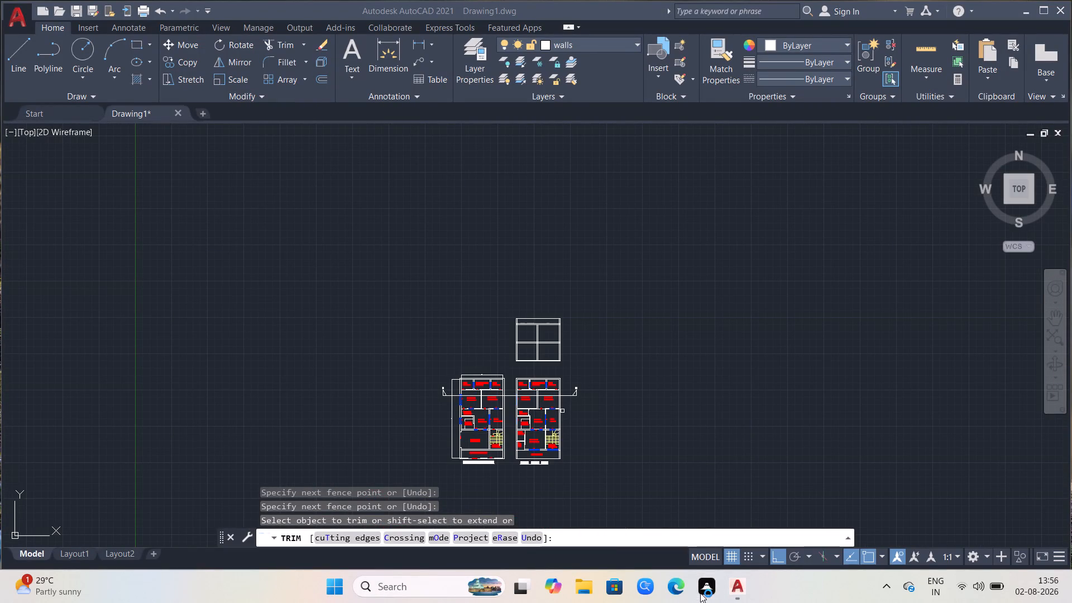
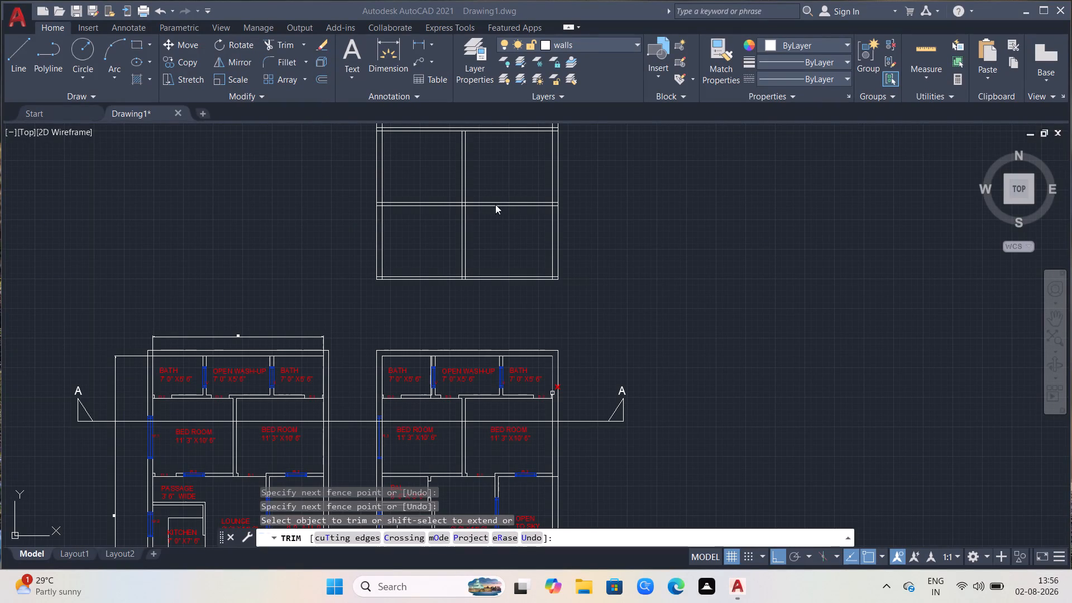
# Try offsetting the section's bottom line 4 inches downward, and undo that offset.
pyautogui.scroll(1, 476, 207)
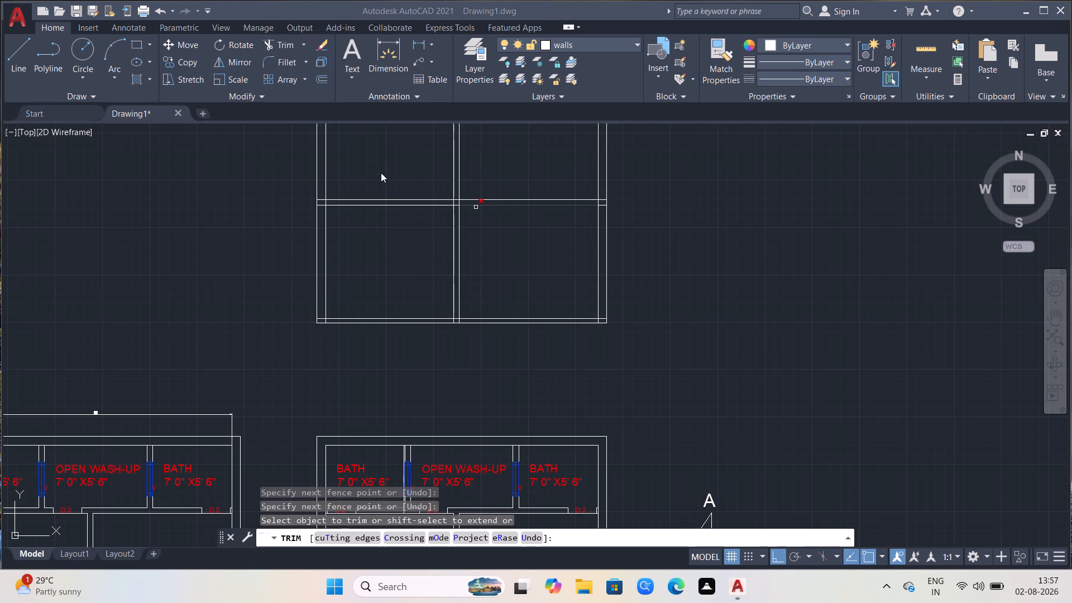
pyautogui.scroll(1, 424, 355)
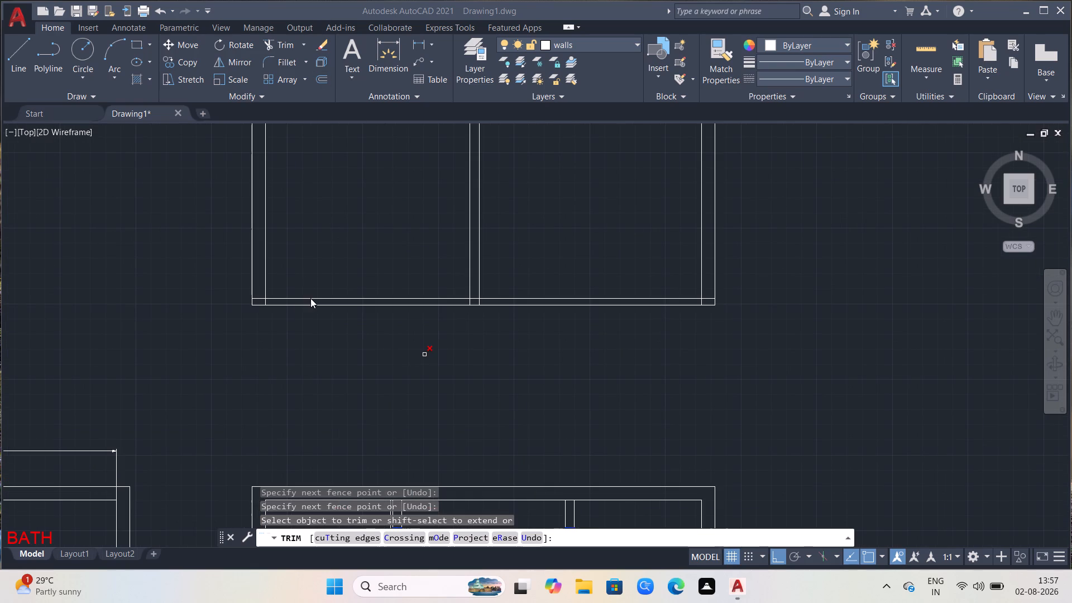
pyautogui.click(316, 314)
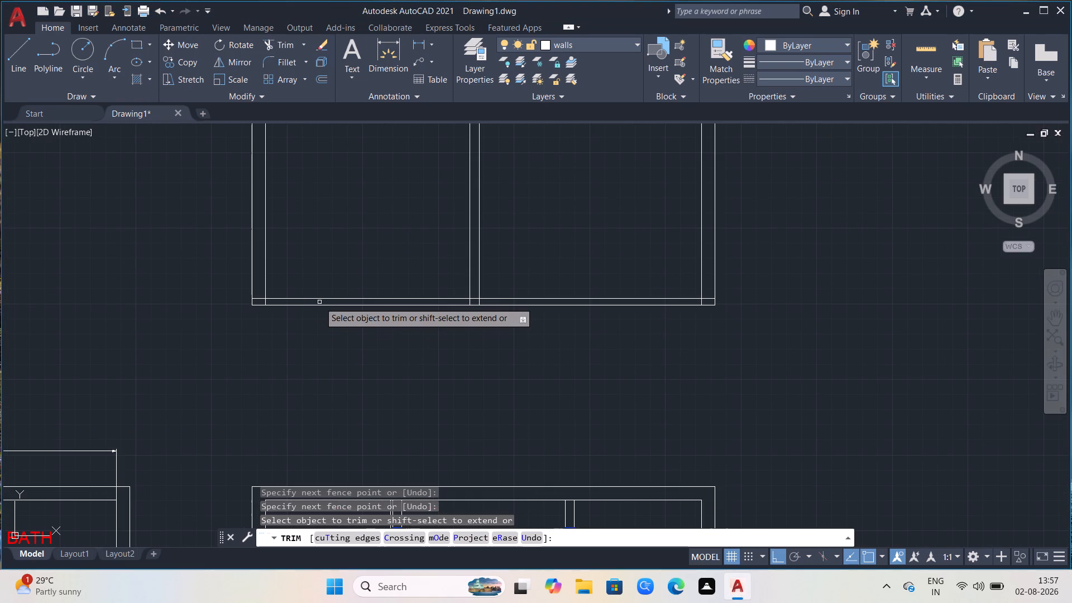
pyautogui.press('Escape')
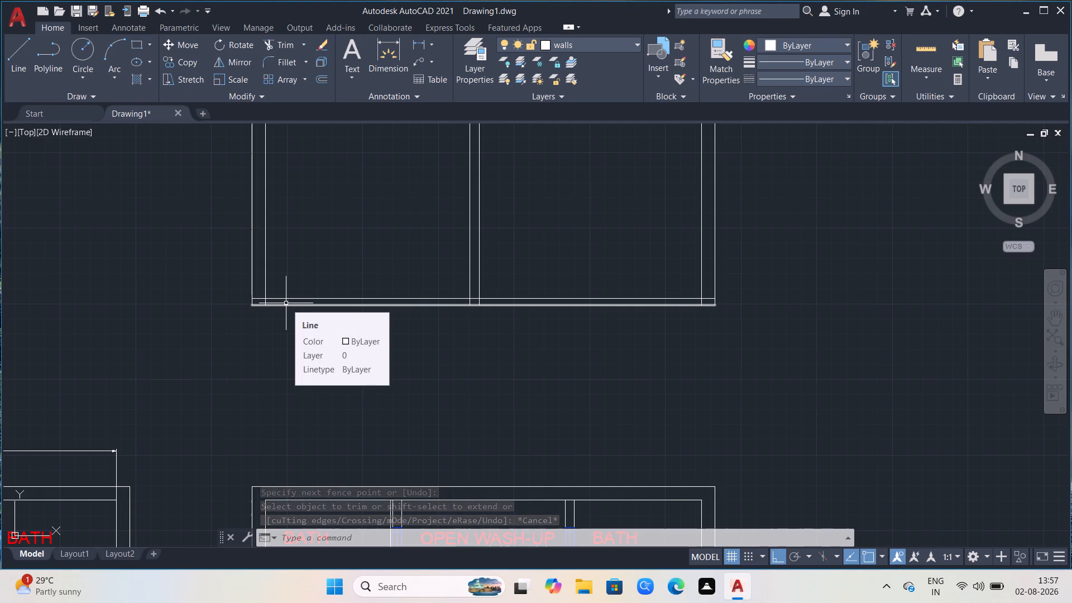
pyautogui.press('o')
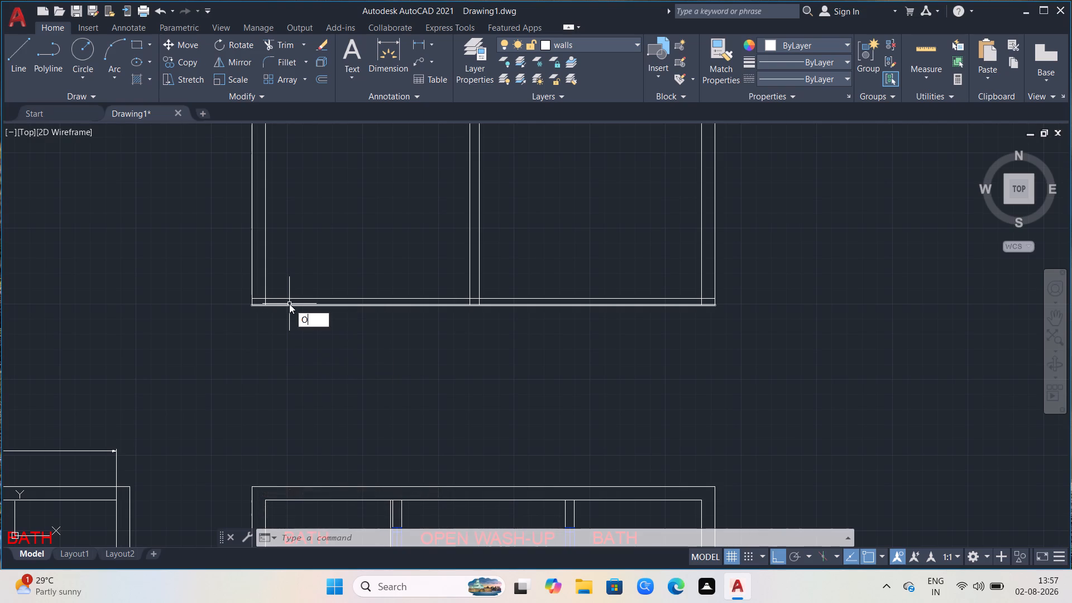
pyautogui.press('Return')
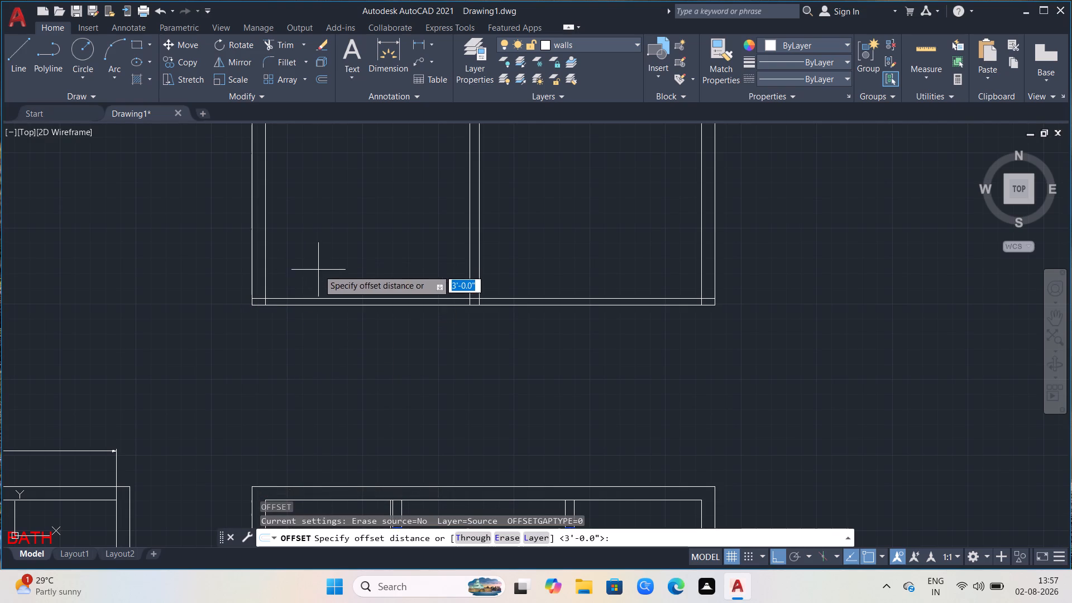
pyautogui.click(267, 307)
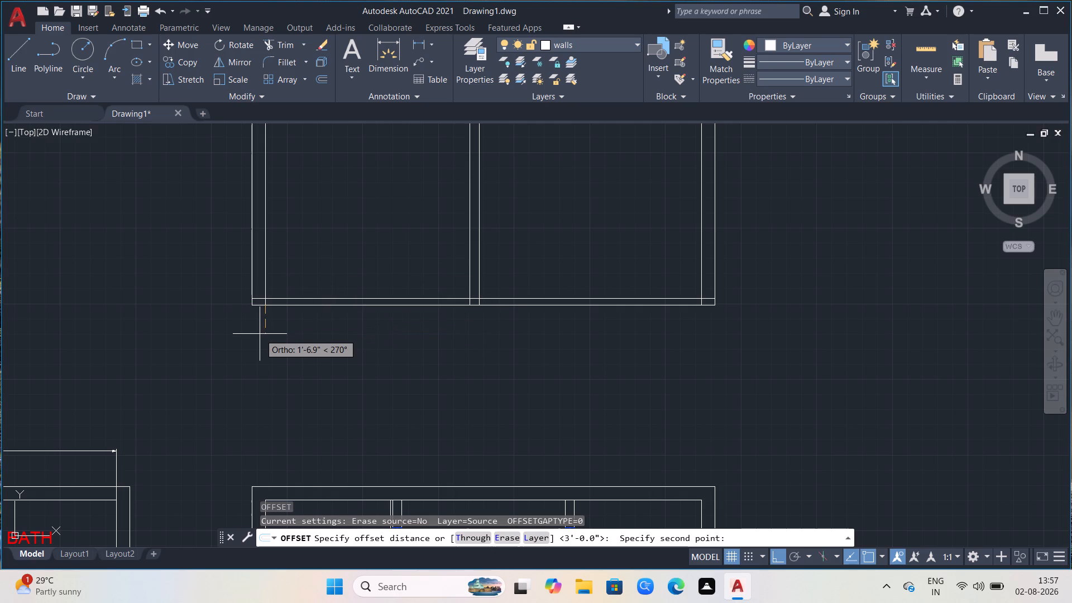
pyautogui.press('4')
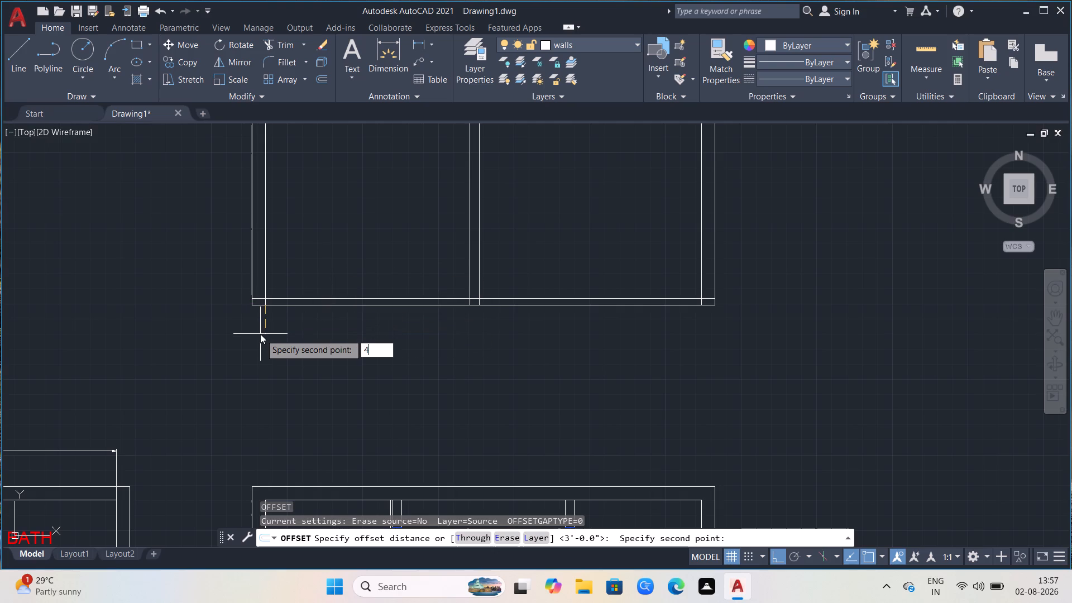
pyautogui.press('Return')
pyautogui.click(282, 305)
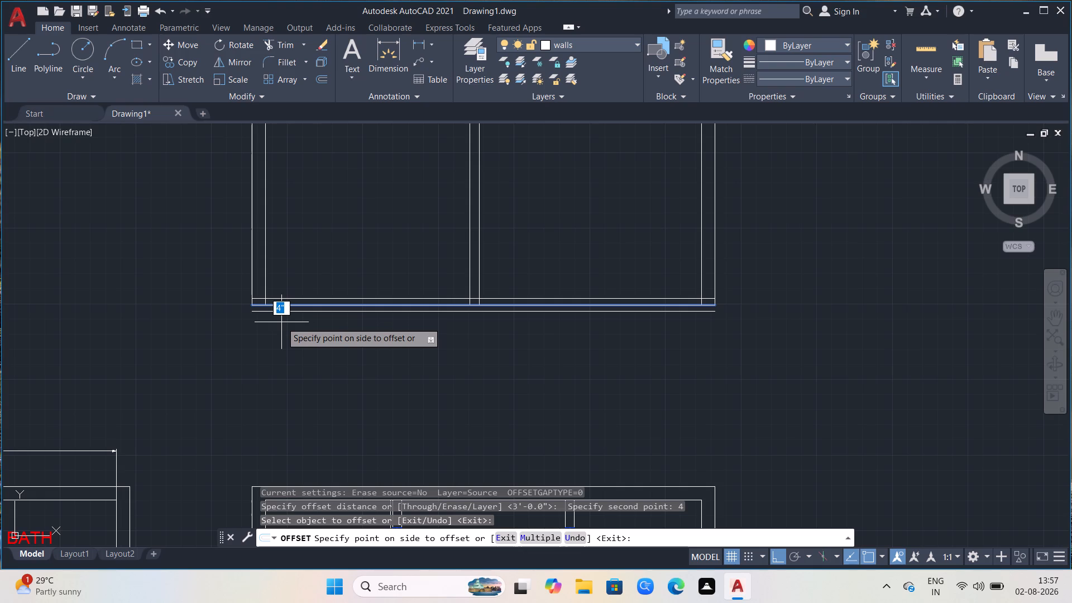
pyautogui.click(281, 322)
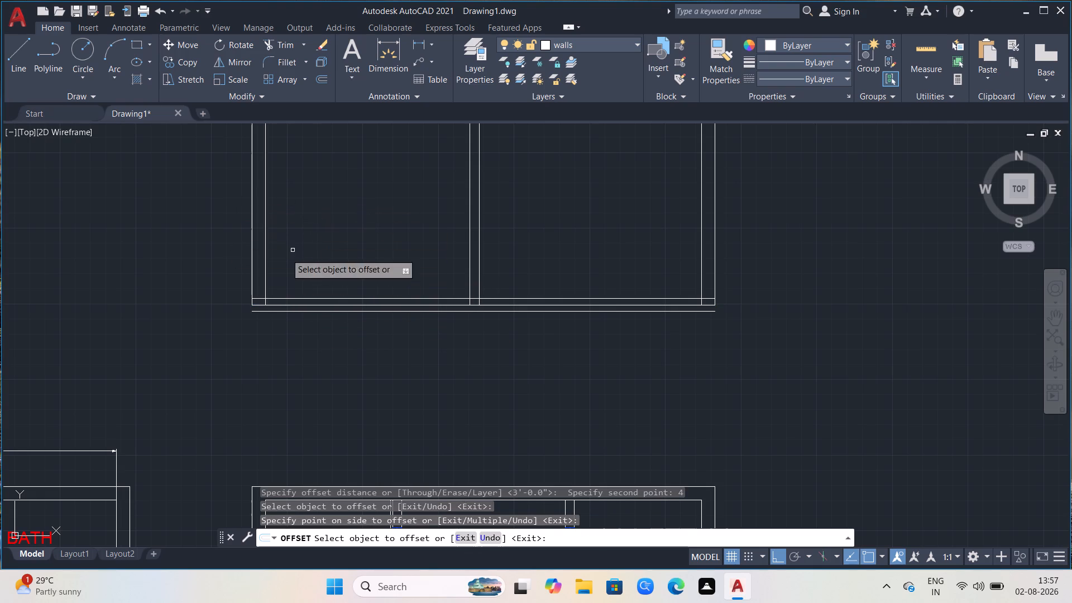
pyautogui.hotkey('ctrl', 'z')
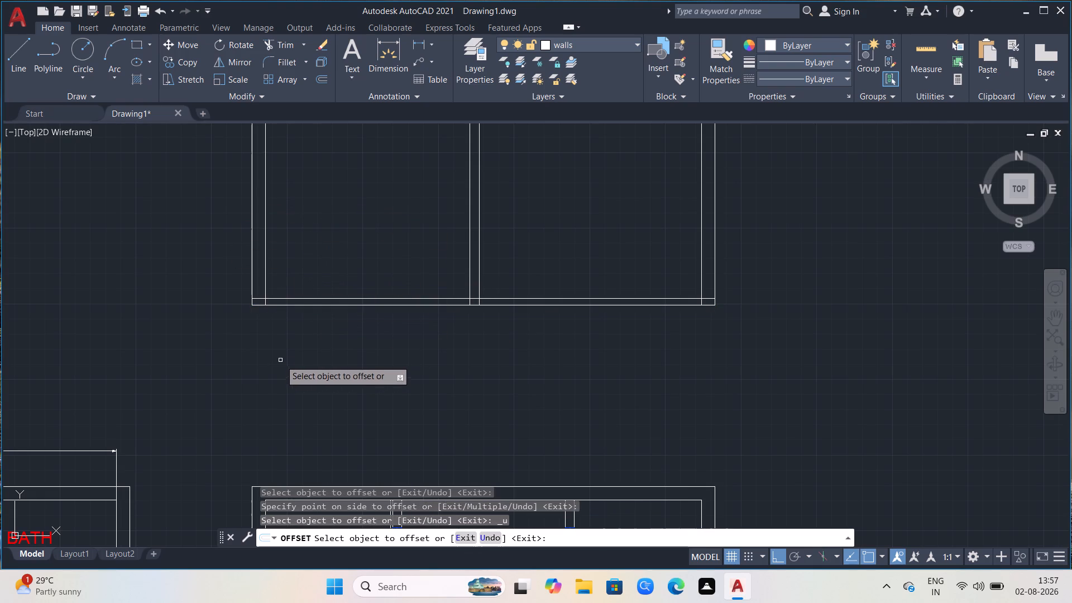
# Offset the section's bottom line 6 inches downward, and offset the resulting line another 5 inches below it.
pyautogui.click(289, 304)
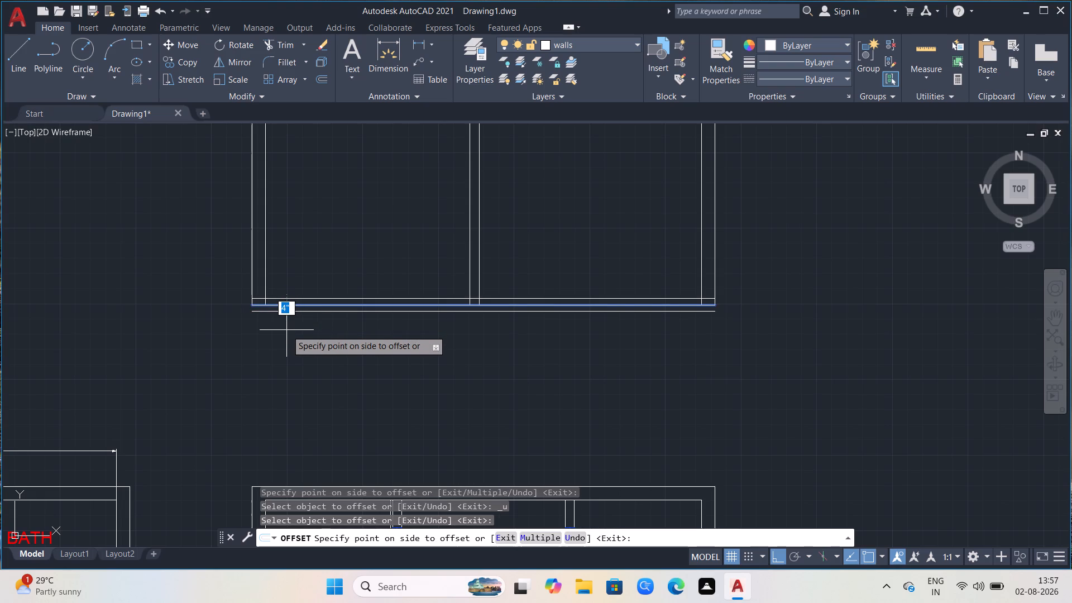
pyautogui.press('6')
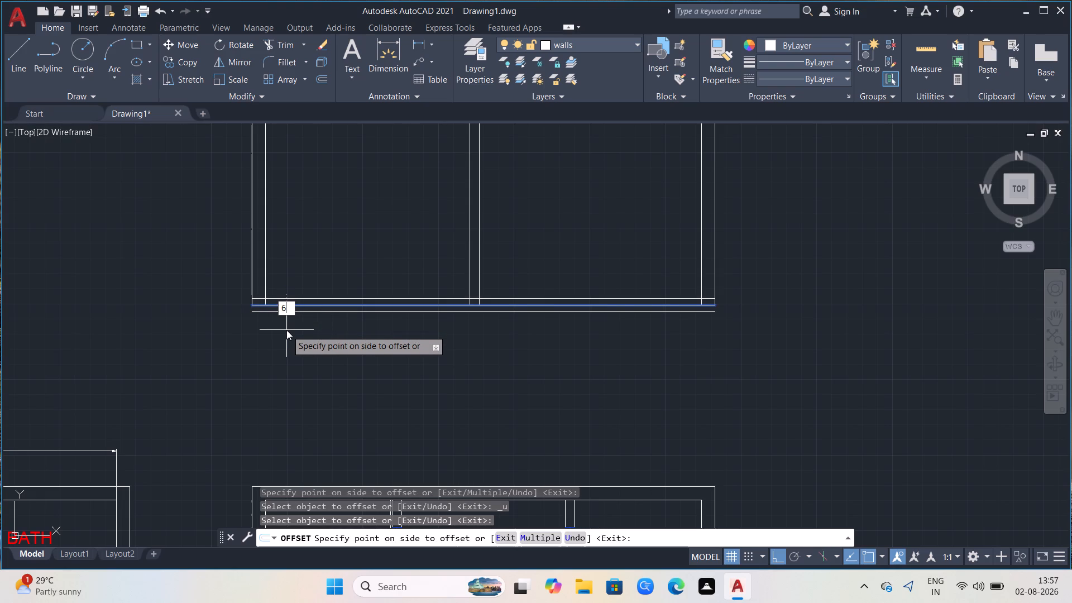
pyautogui.press('BackSpace')
pyautogui.press('6')
pyautogui.press('Return')
pyautogui.click(295, 315)
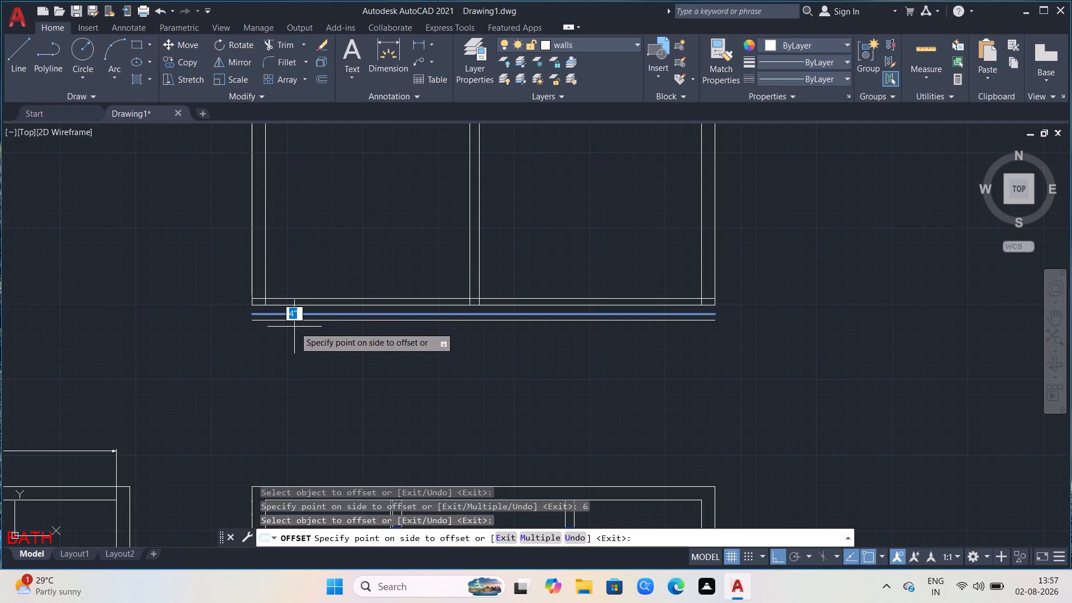
pyautogui.press('5')
pyautogui.press('Return')
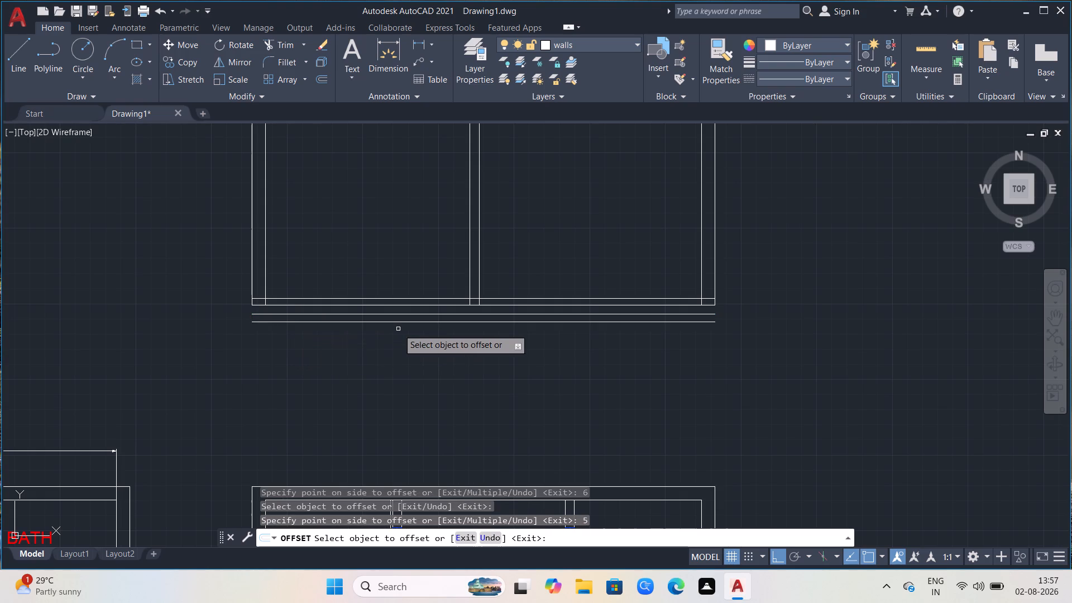
pyautogui.scroll(1, 265, 323)
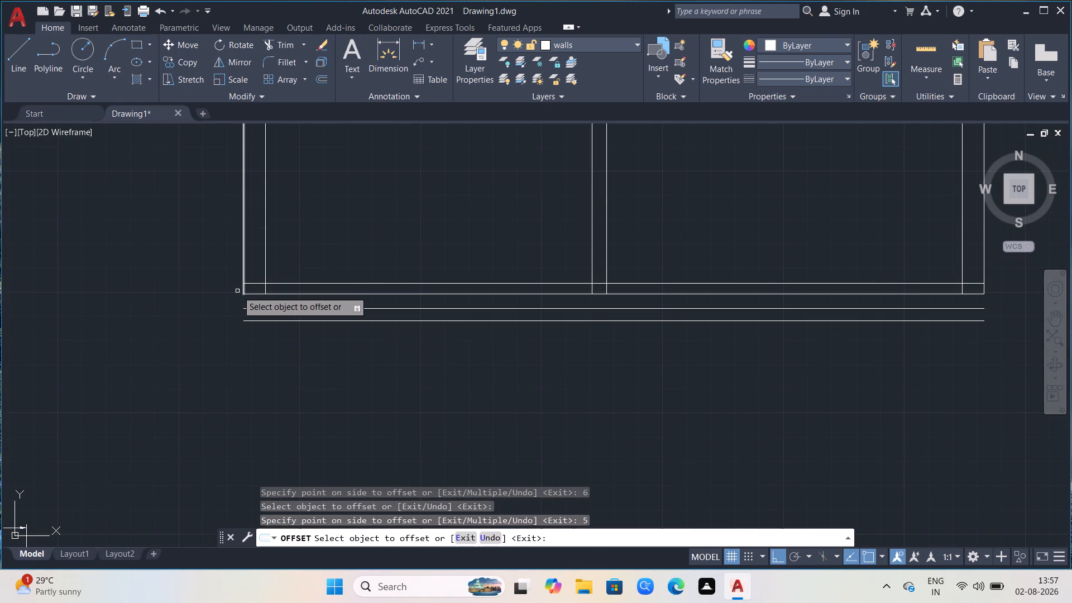
pyautogui.press('Escape')
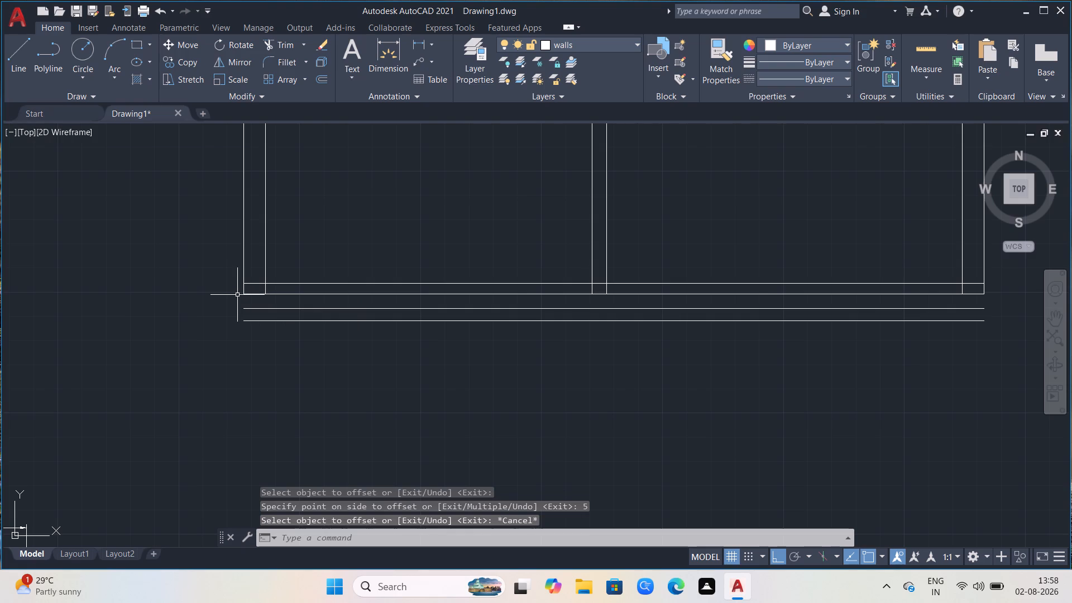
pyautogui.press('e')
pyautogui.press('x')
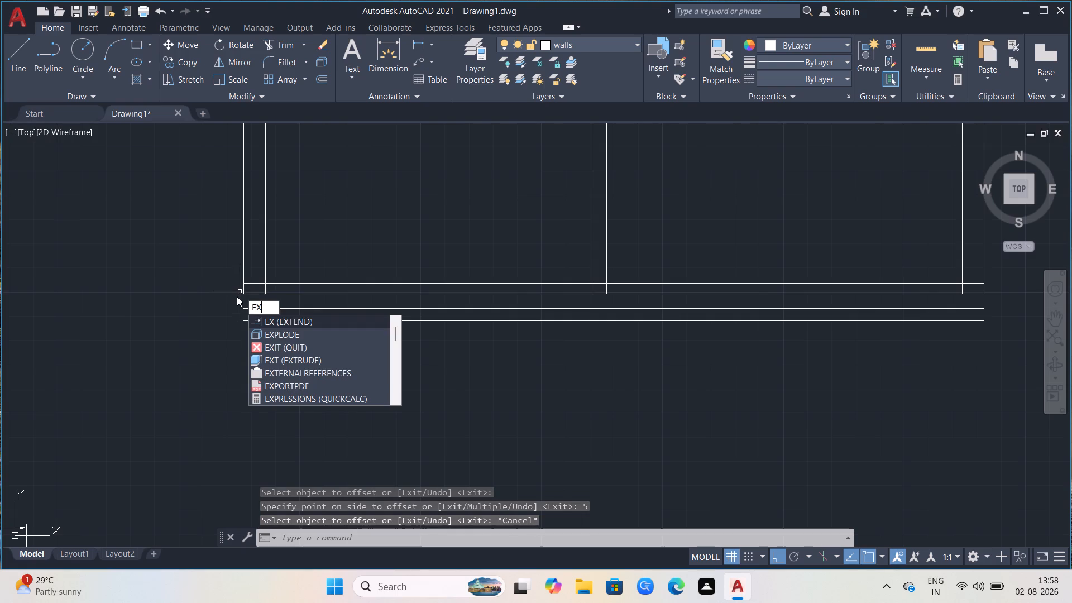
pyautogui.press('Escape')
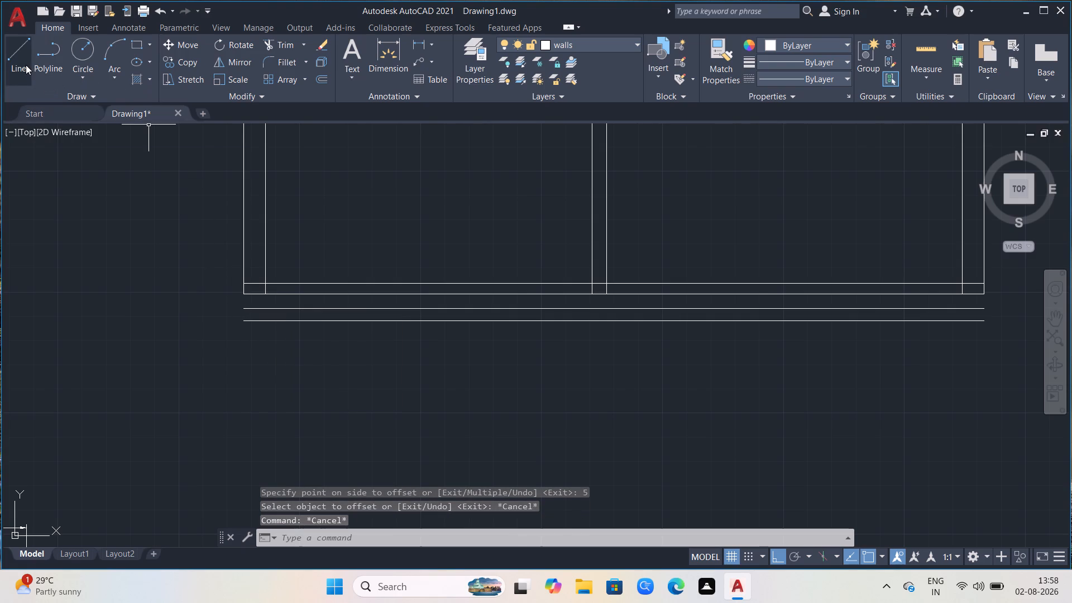
# Draw a vertical line about 1'-8" long straight down from the section's lower-left corner, past the new offset lines.
pyautogui.click(26, 64)
pyautogui.click(246, 294)
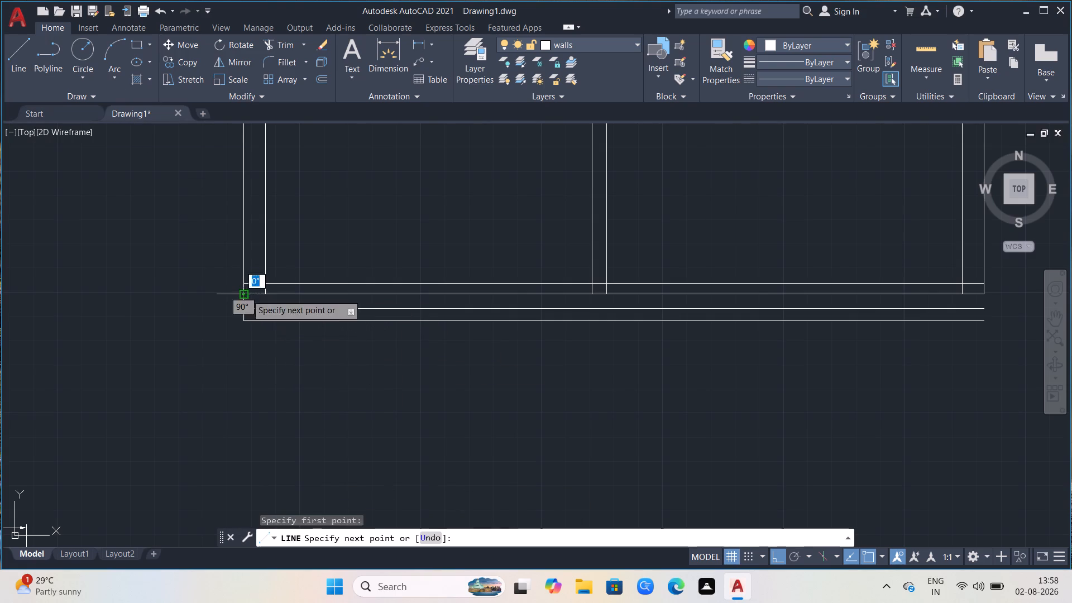
pyautogui.click(248, 343)
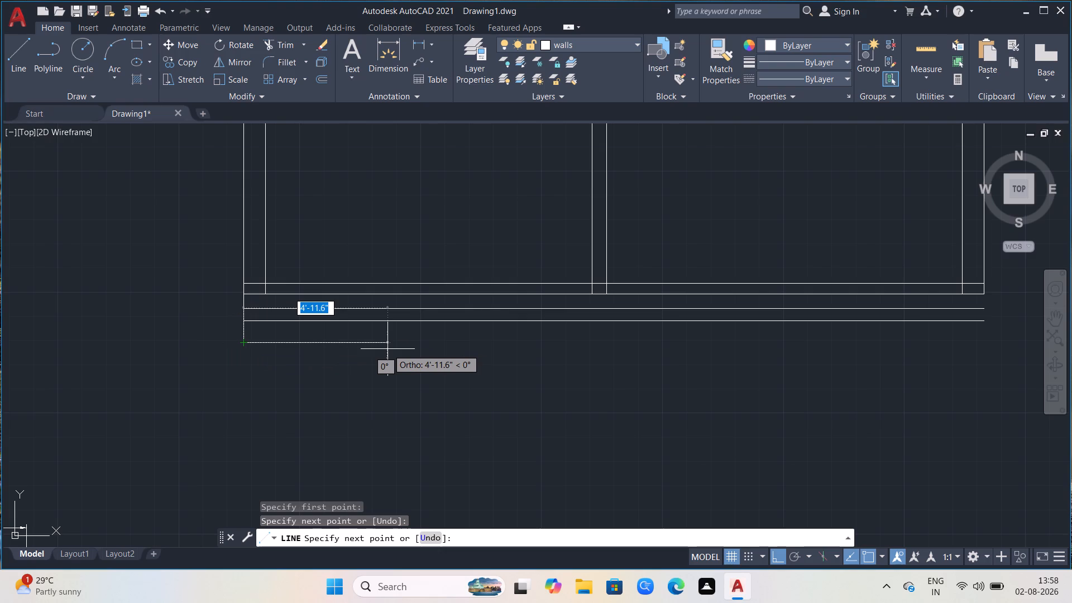
pyautogui.press('Escape')
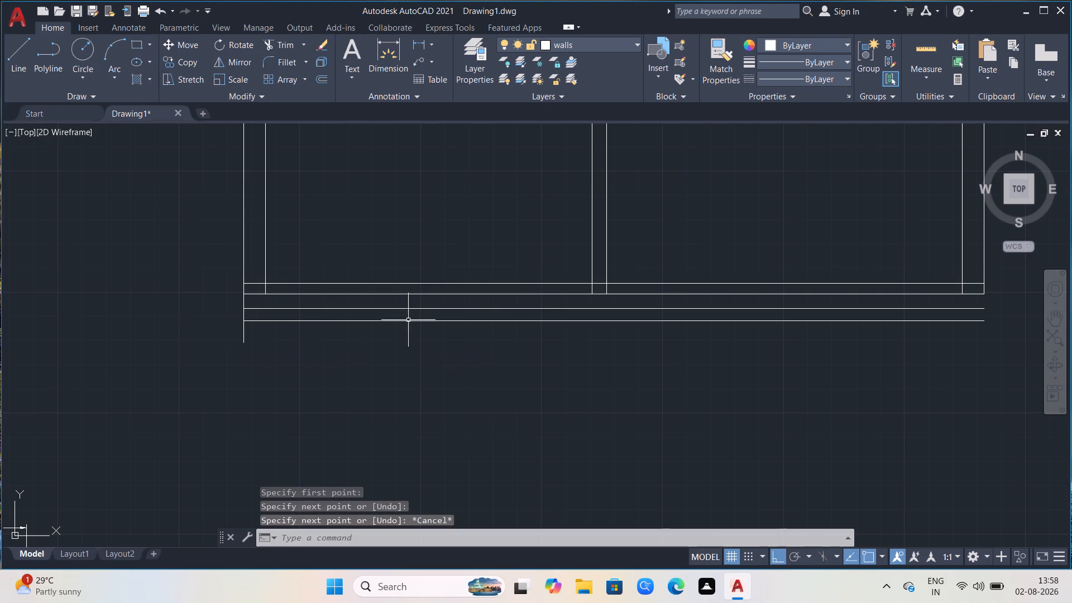
pyautogui.click(354, 323)
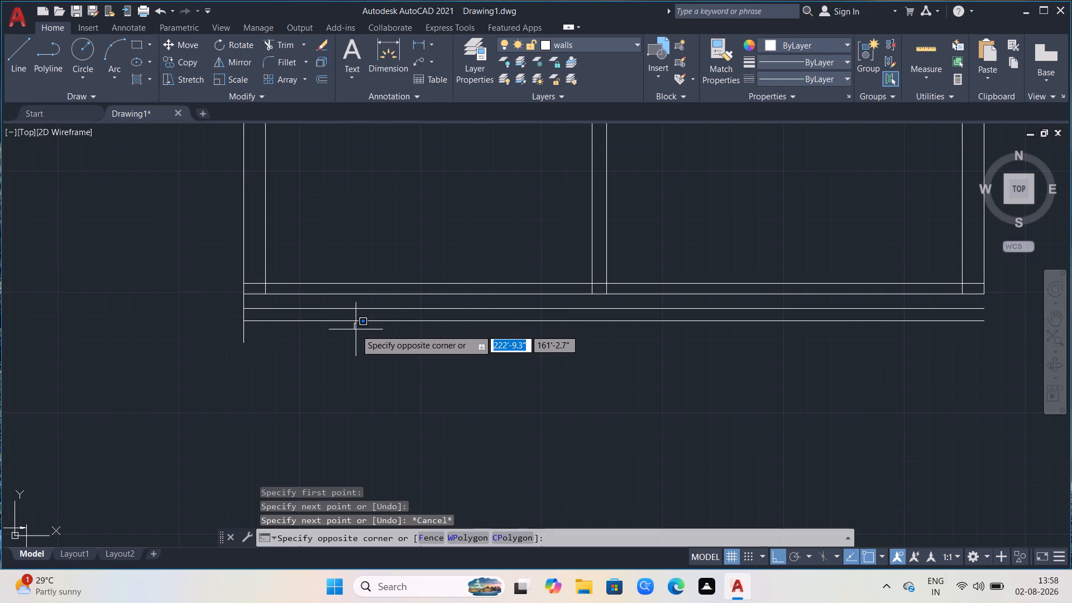
pyautogui.click(294, 346)
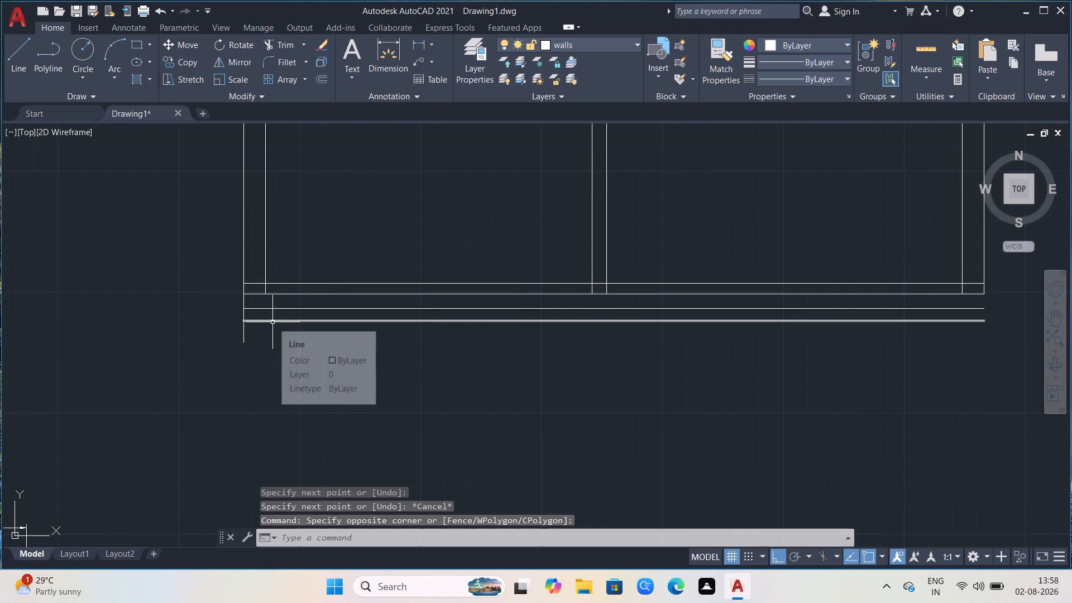
# Offset the lowest horizontal line of the section by 4 inches, once upward and once downward.
pyautogui.press('o')
pyautogui.press('Return')
pyautogui.click(246, 322)
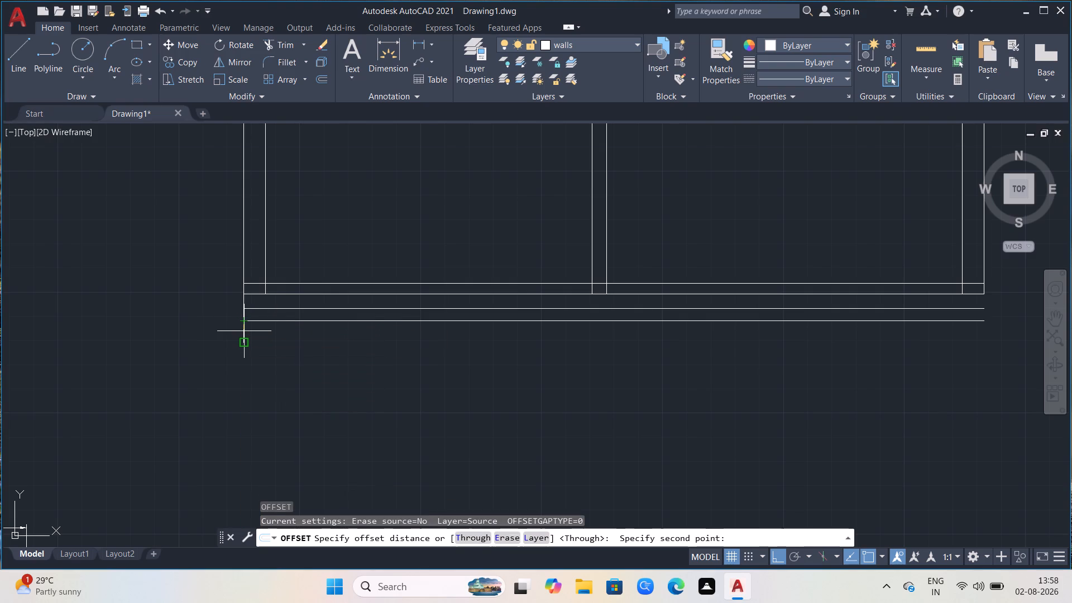
pyautogui.press('4')
pyautogui.press('Return')
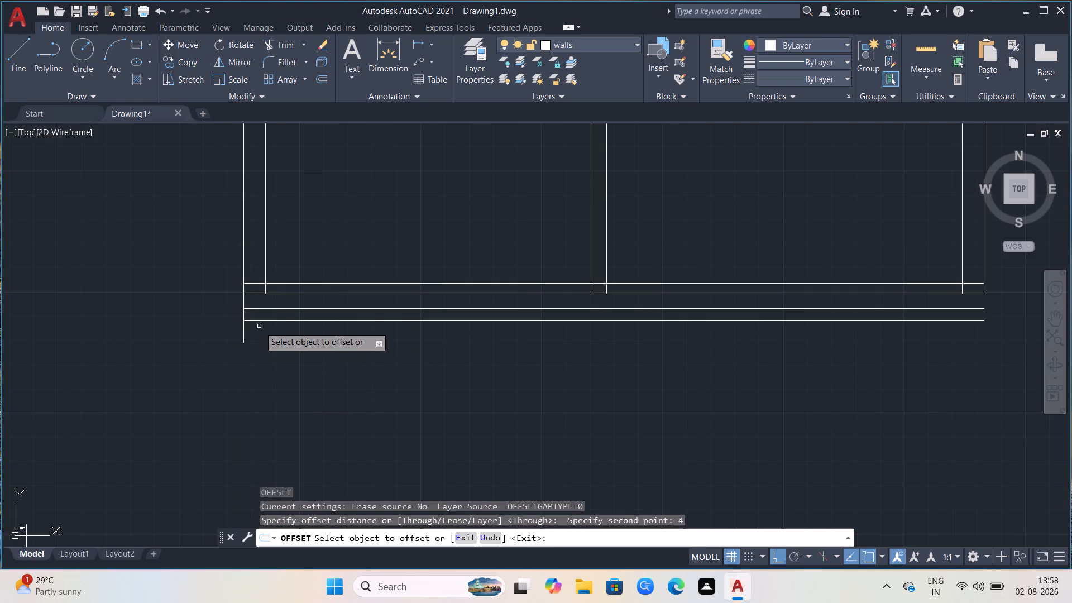
pyautogui.click(260, 321)
pyautogui.click(260, 322)
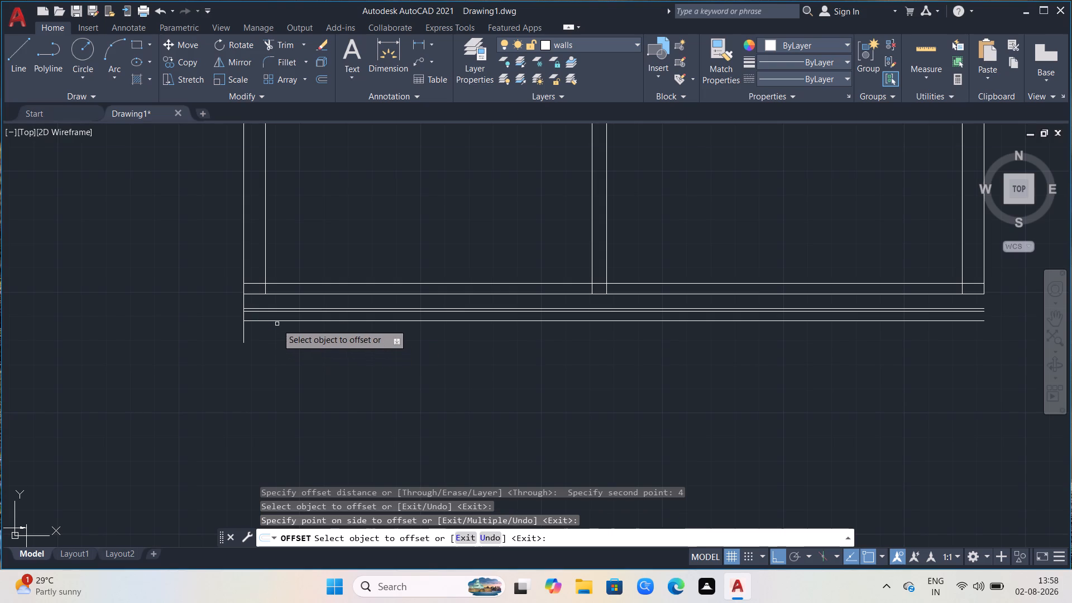
pyautogui.click(283, 319)
pyautogui.click(283, 329)
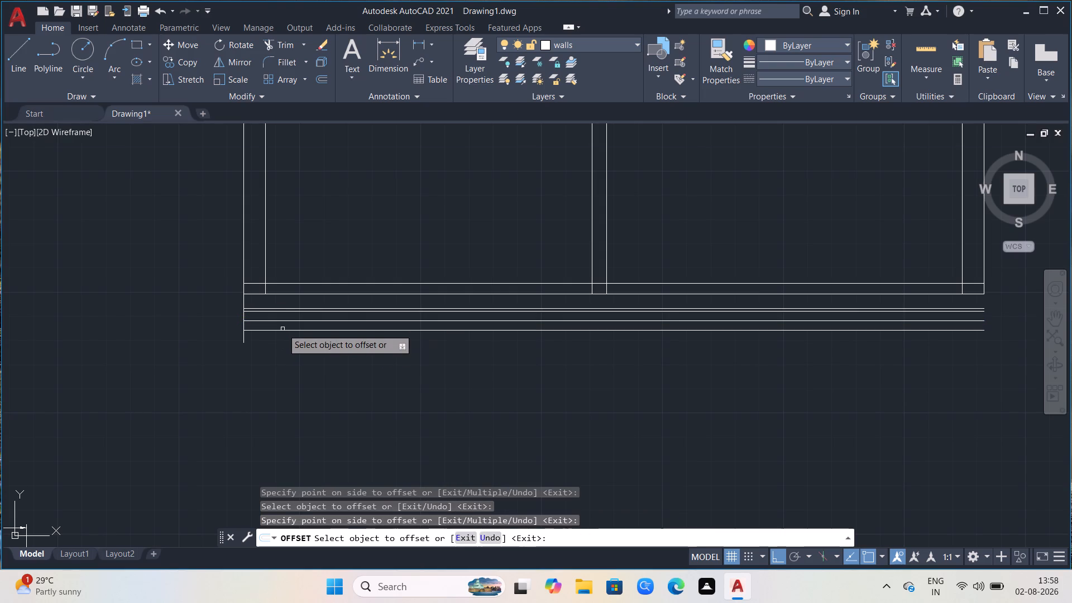
pyautogui.press('Escape')
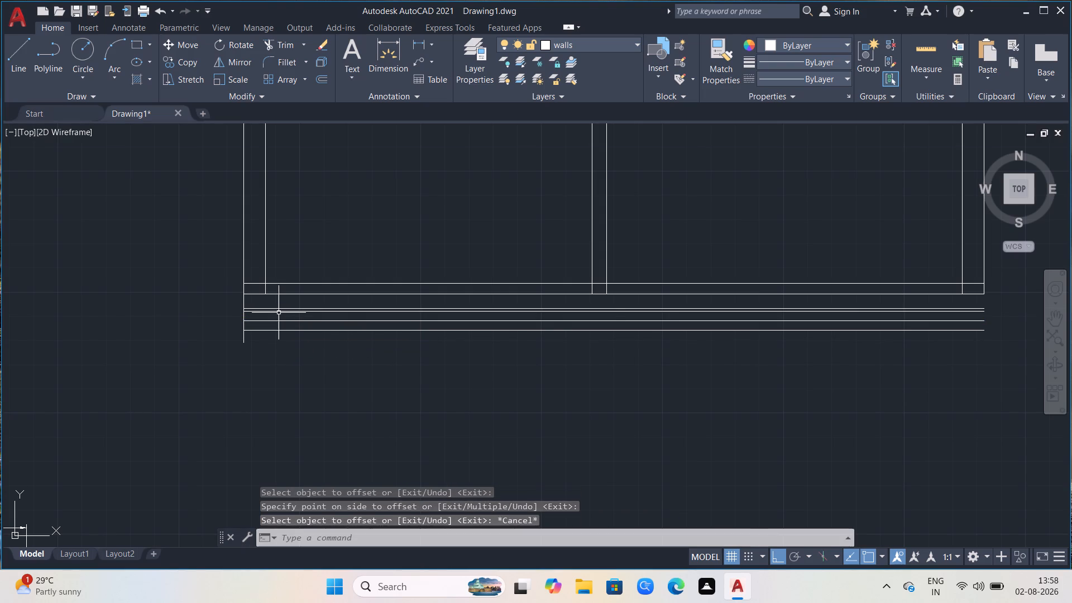
# Delete the upward offset line lying just below the first of the new base lines.
pyautogui.click(279, 313)
pyautogui.press('Delete')
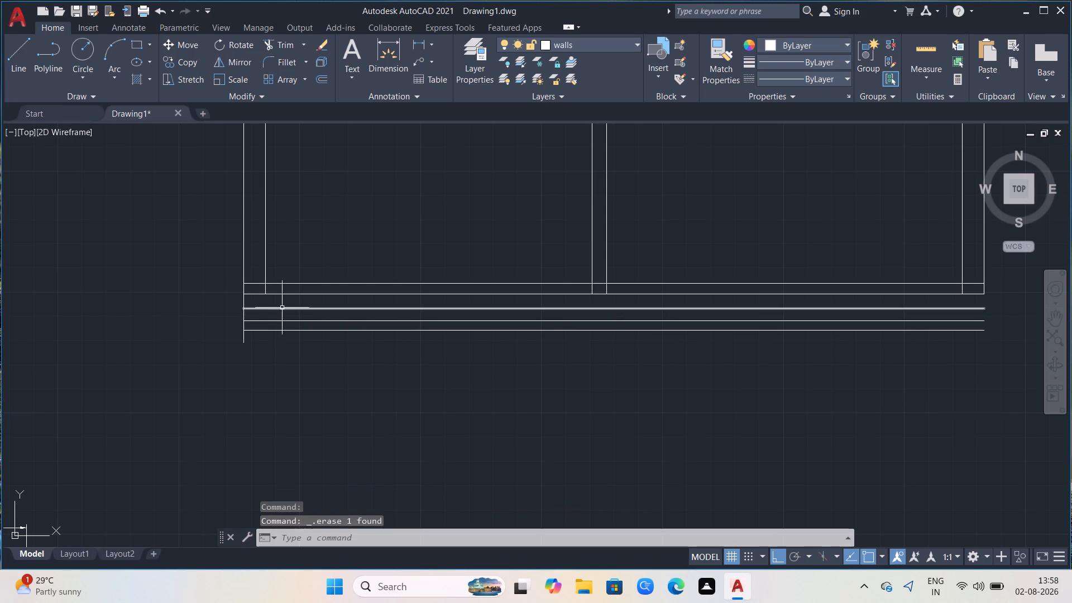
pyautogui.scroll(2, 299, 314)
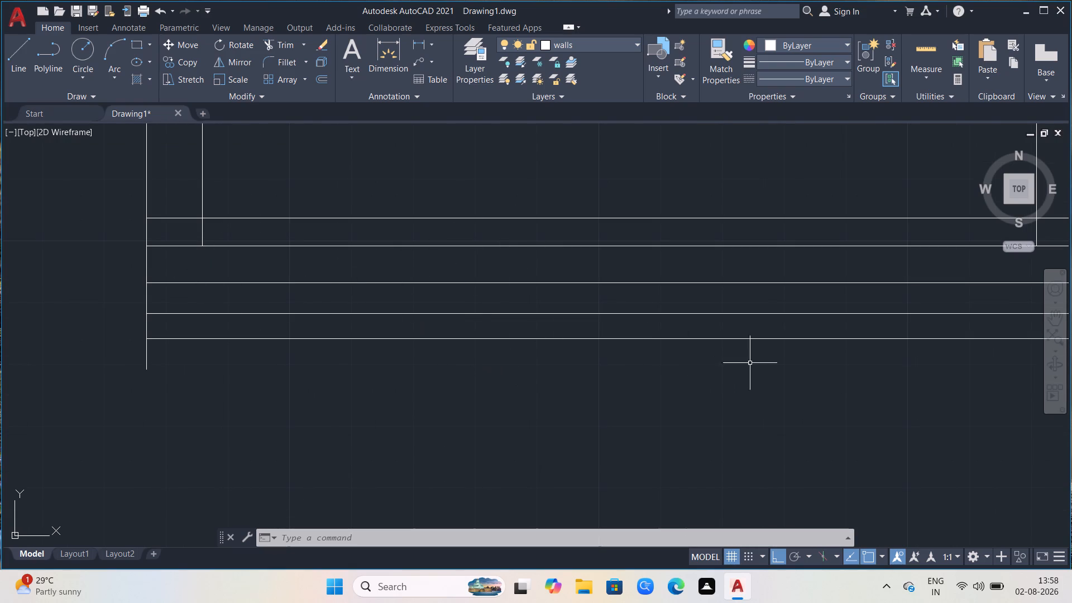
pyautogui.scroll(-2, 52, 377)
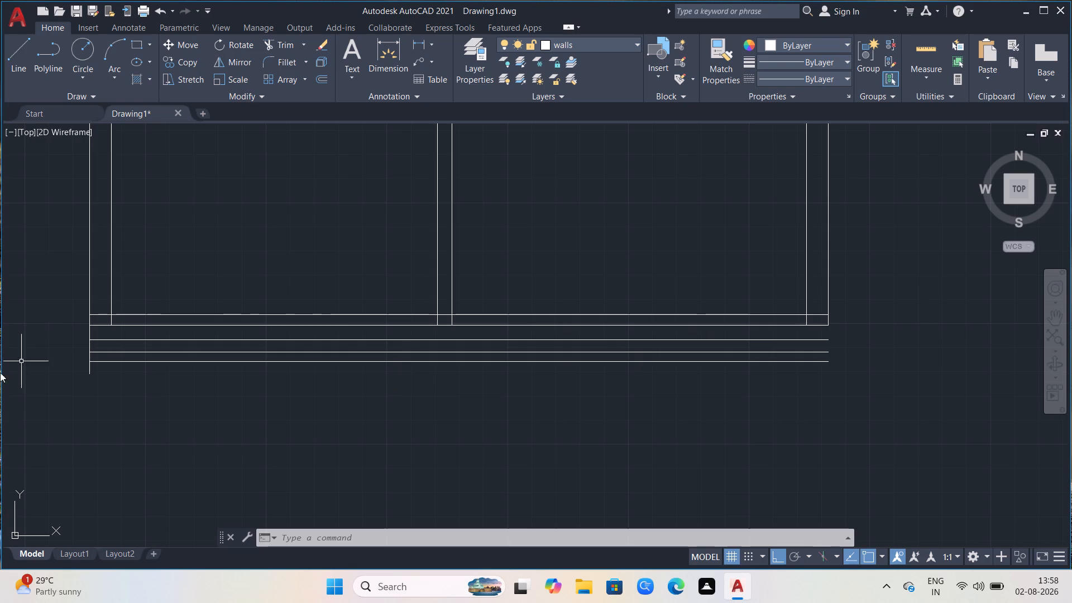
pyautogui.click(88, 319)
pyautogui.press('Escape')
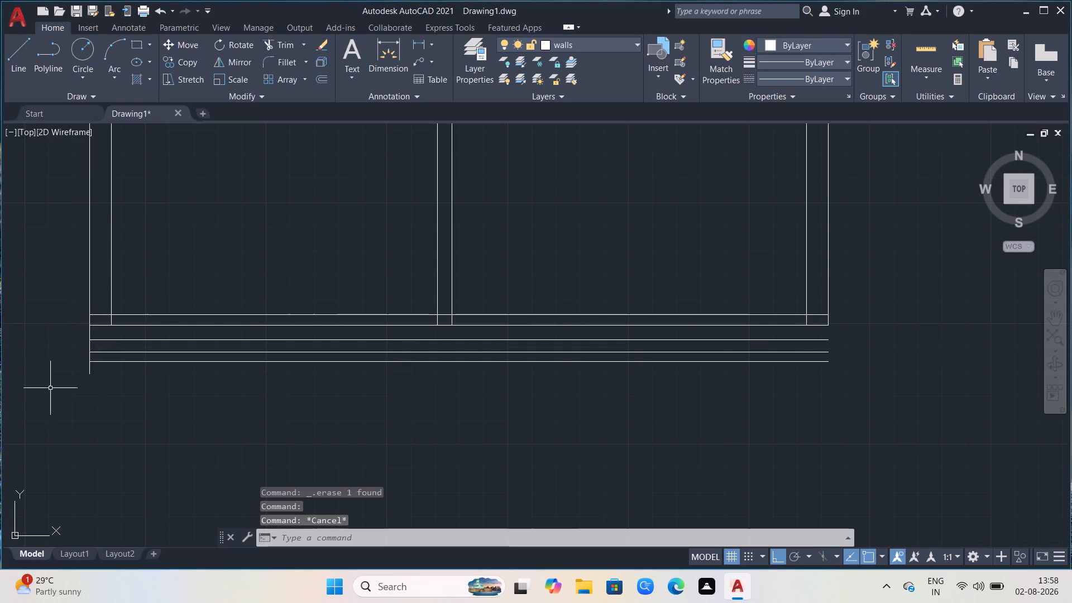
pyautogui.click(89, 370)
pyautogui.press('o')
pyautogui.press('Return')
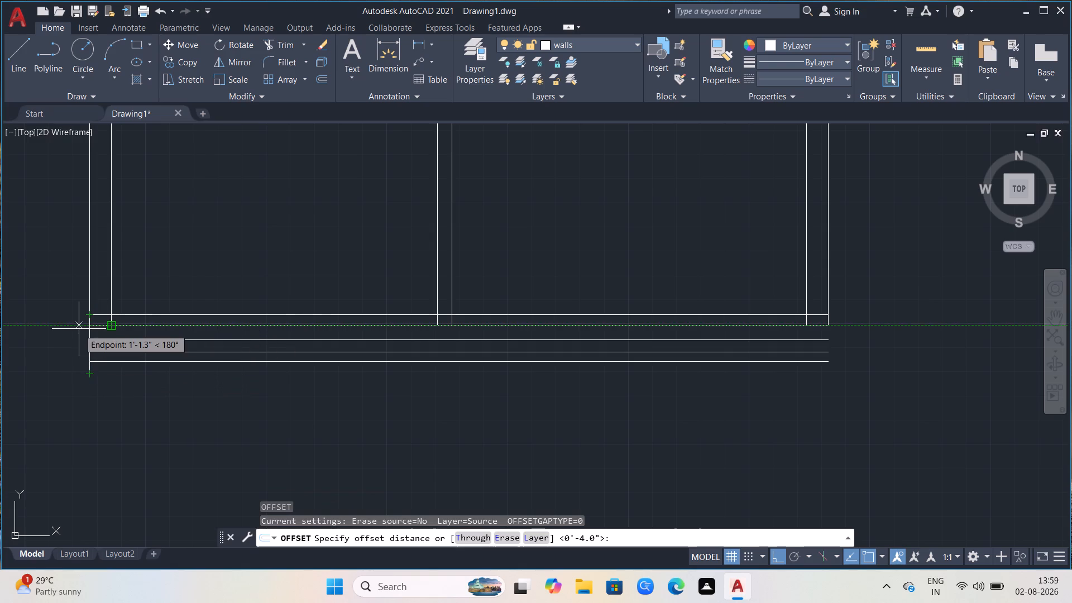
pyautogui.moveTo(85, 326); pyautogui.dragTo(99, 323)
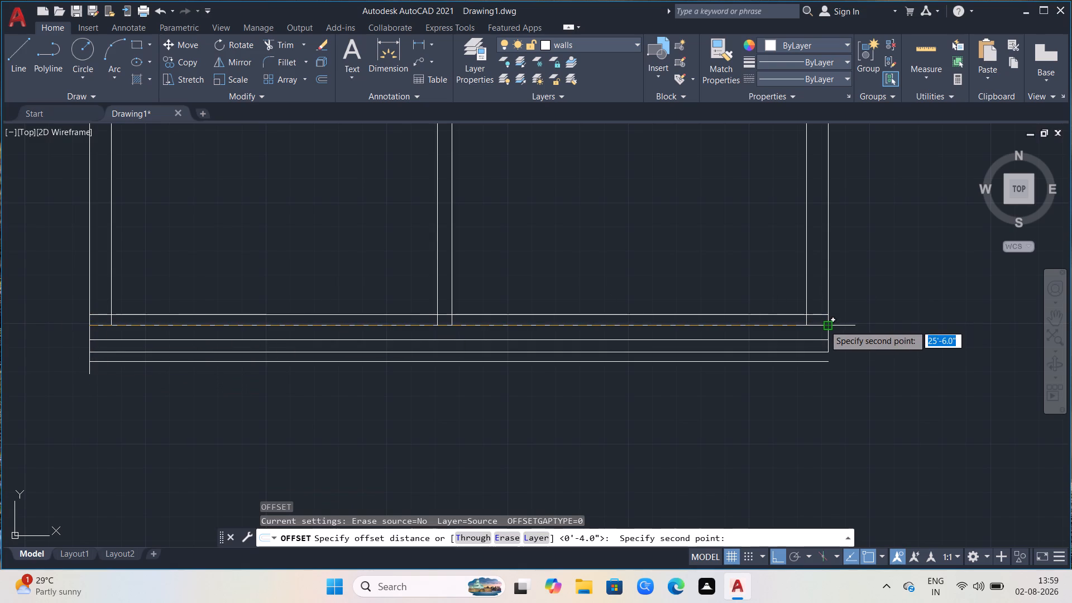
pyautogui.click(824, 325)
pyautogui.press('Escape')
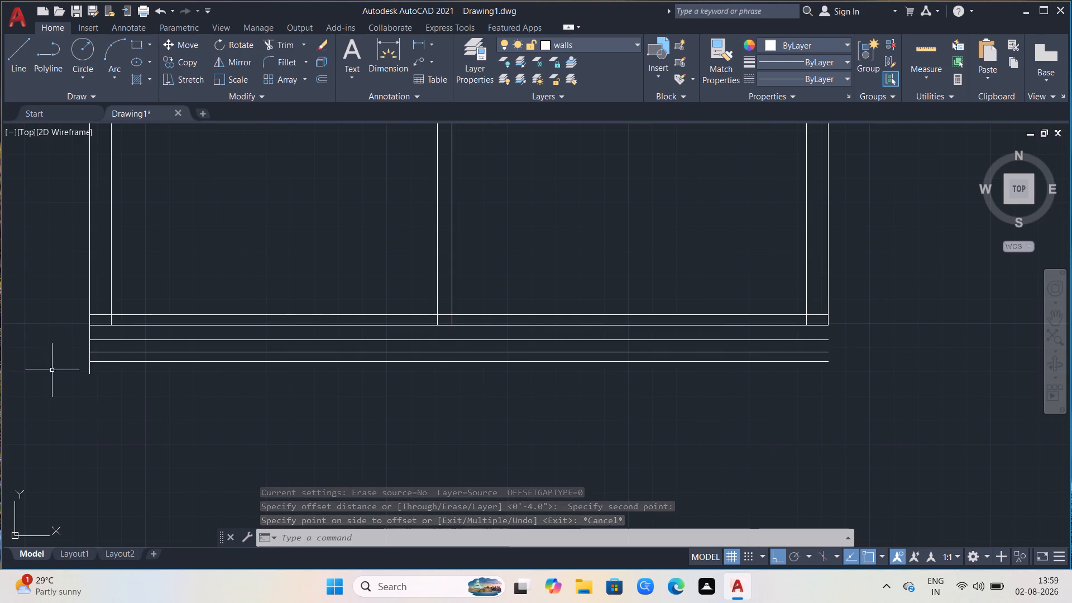
# Examine the ground floor and first floor plans in relation to the section above, and return to the section's base.
pyautogui.scroll(-2, 181, 392)
pyautogui.scroll(-1, 628, 344)
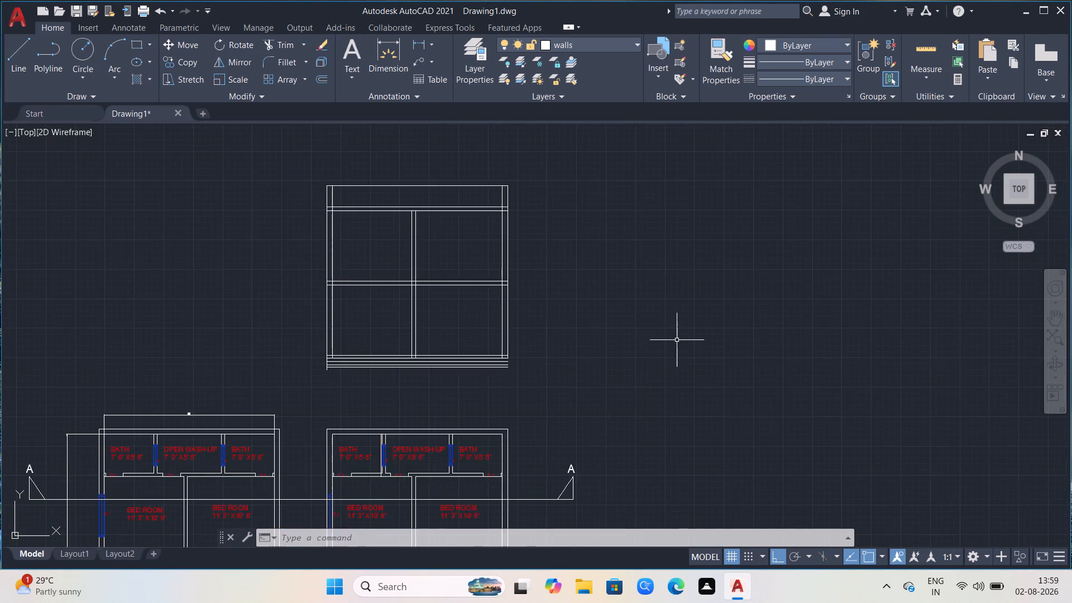
pyautogui.scroll(-1, 677, 340)
pyautogui.scroll(-2, 603, 447)
pyautogui.scroll(1, 484, 471)
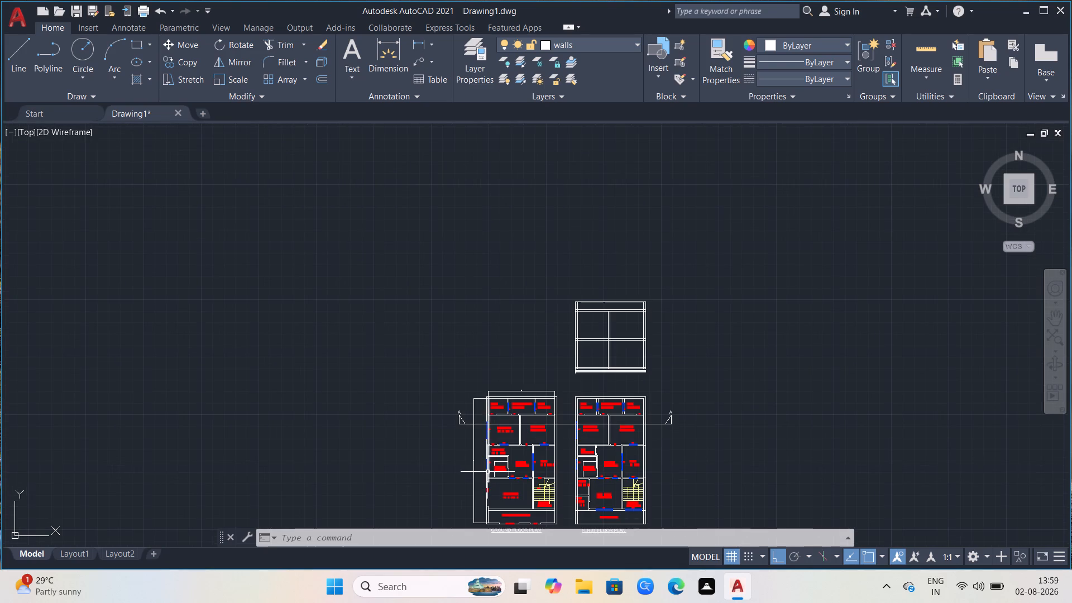
pyautogui.scroll(-2, 367, 376)
pyautogui.scroll(3, 415, 467)
pyautogui.scroll(-1, 507, 322)
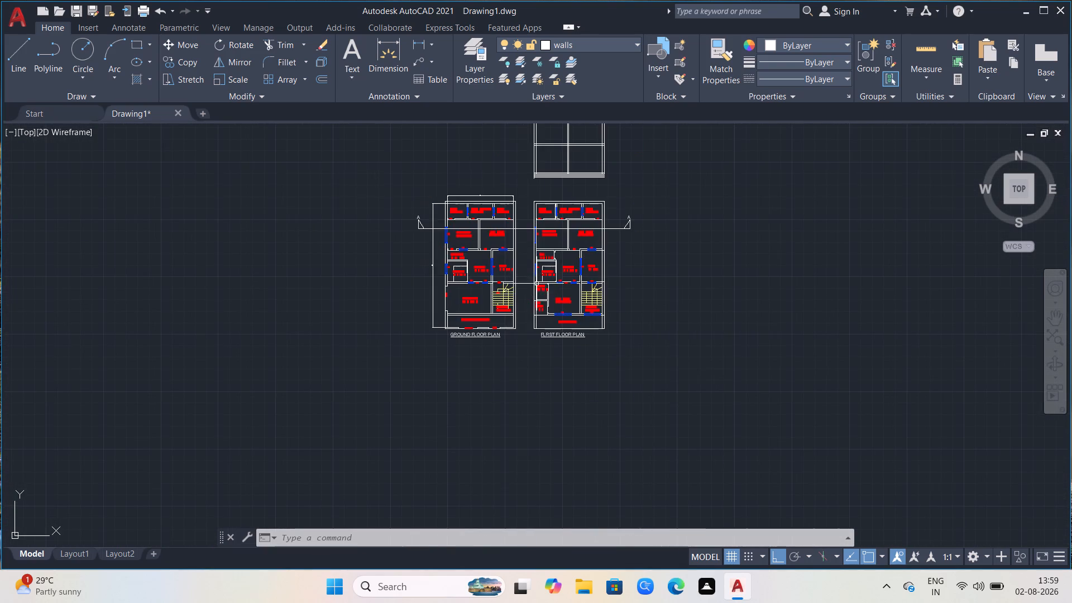
pyautogui.scroll(2, 553, 254)
pyautogui.scroll(1, 616, 269)
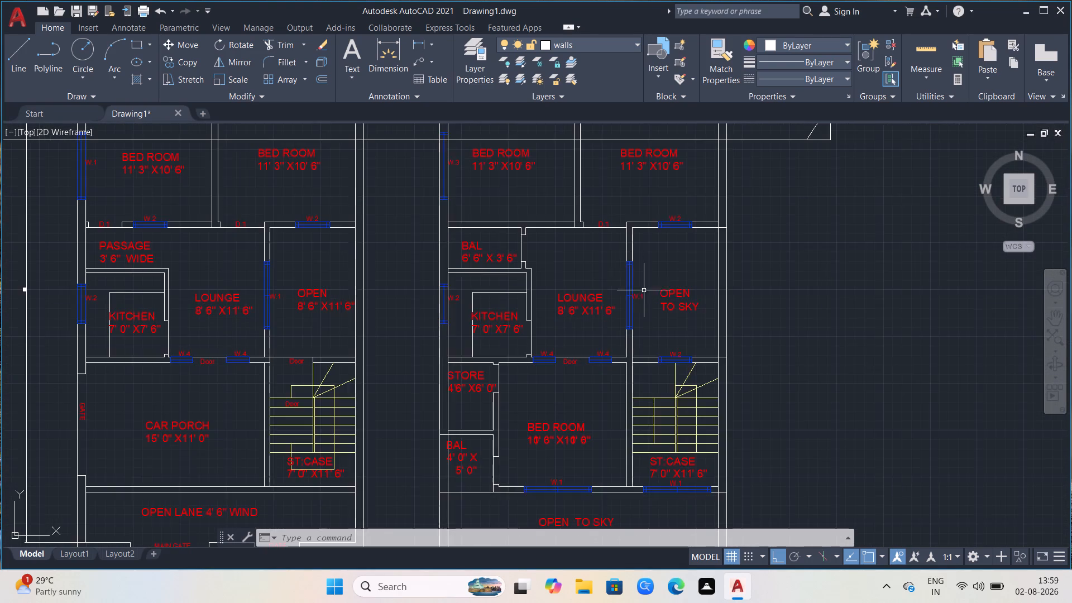
pyautogui.scroll(-1, 644, 291)
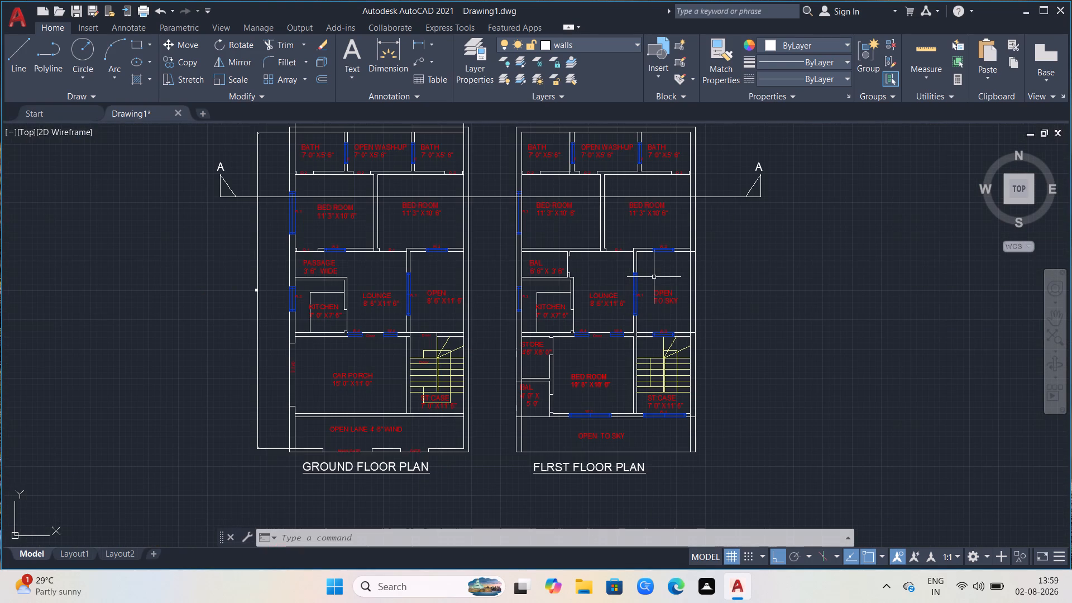
pyautogui.scroll(-1, 655, 276)
pyautogui.scroll(-1, 756, 276)
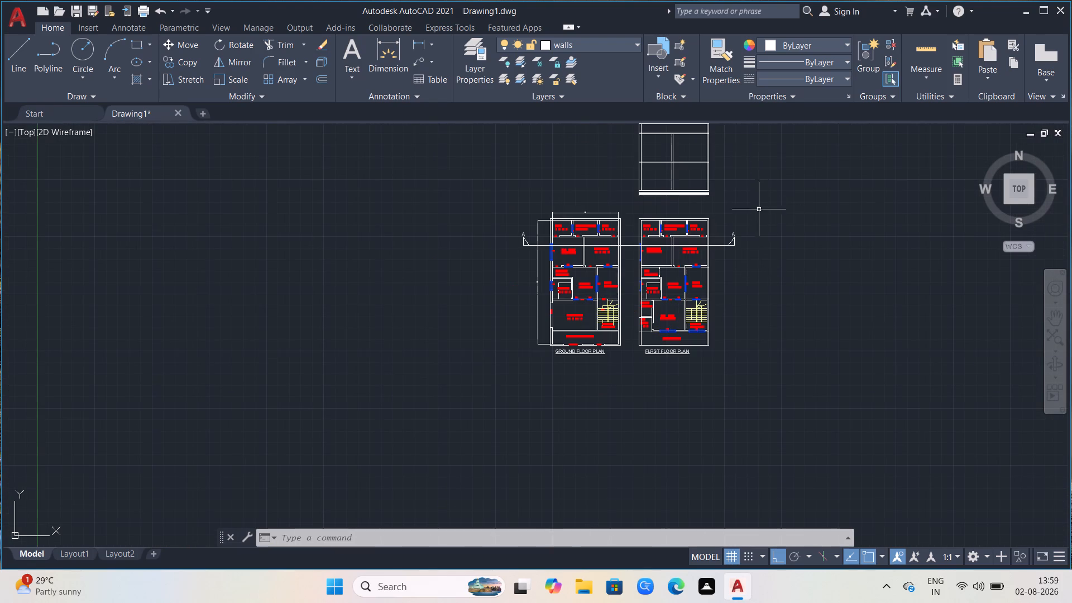
pyautogui.scroll(-1, 761, 223)
pyautogui.scroll(1, 713, 171)
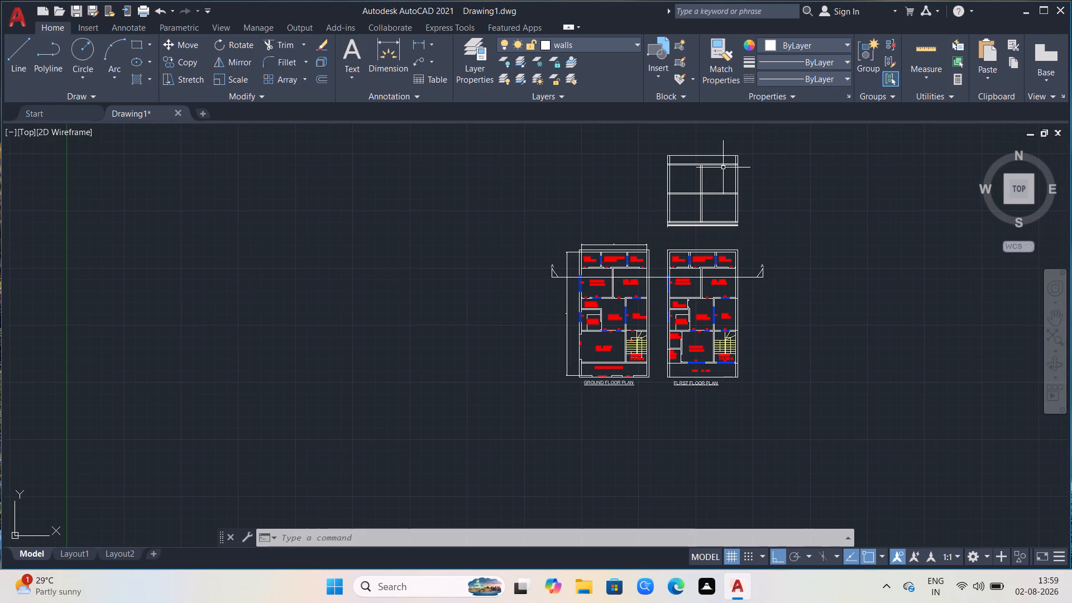
pyautogui.scroll(1, 724, 167)
pyautogui.scroll(2, 651, 274)
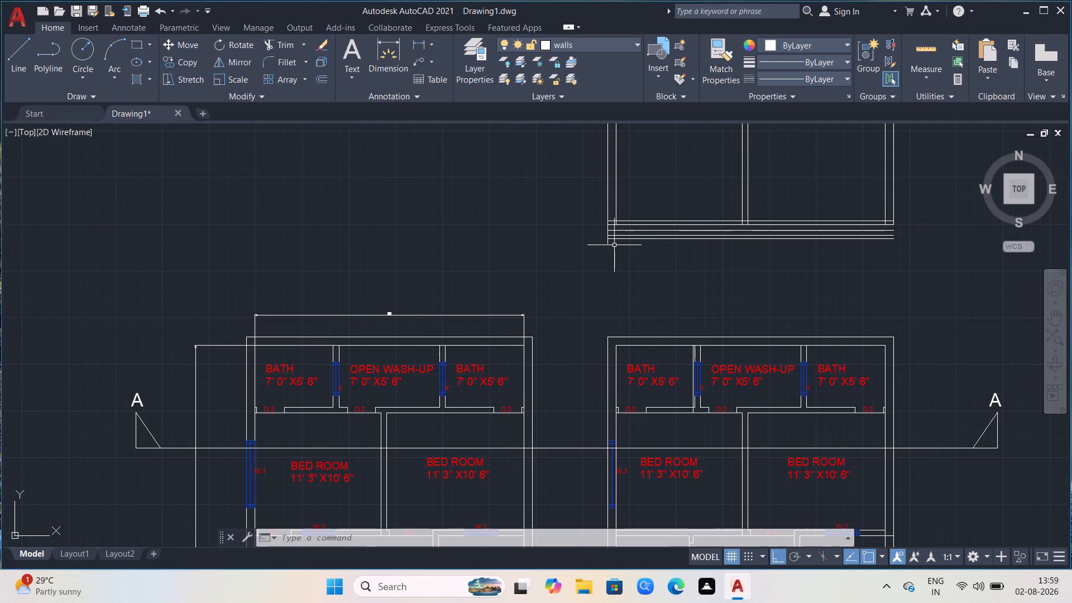
pyautogui.scroll(2, 545, 185)
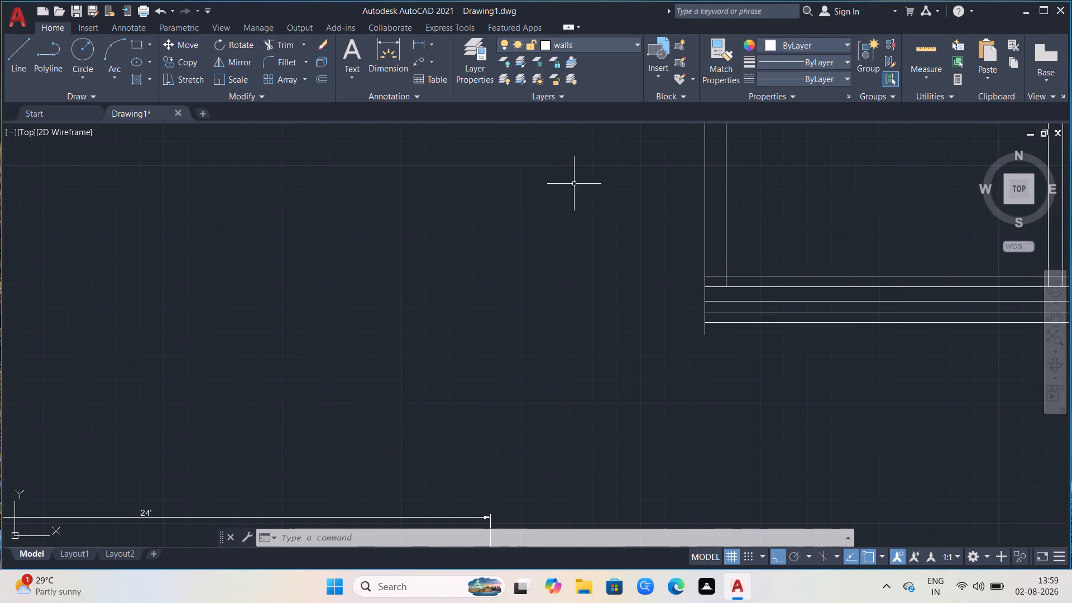
pyautogui.hotkey('ctrl', 'z')
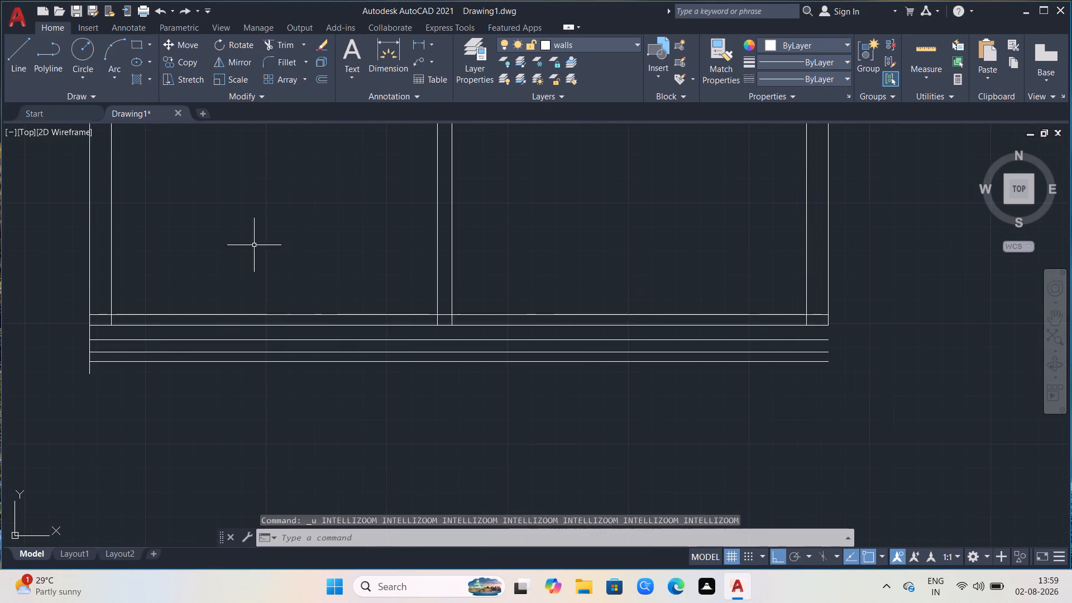
pyautogui.hotkey('ctrl', 'z')
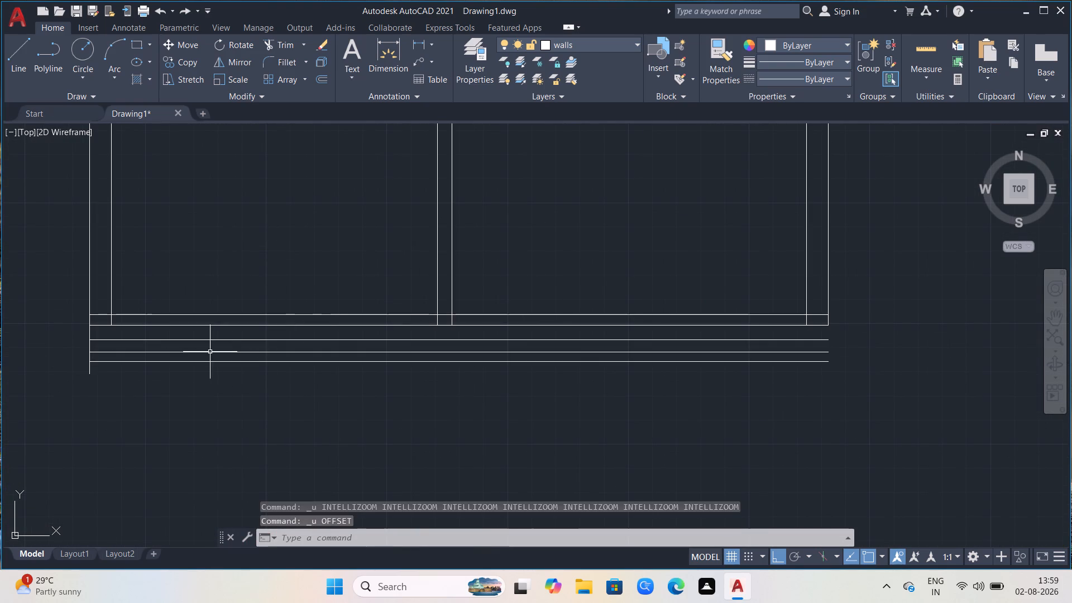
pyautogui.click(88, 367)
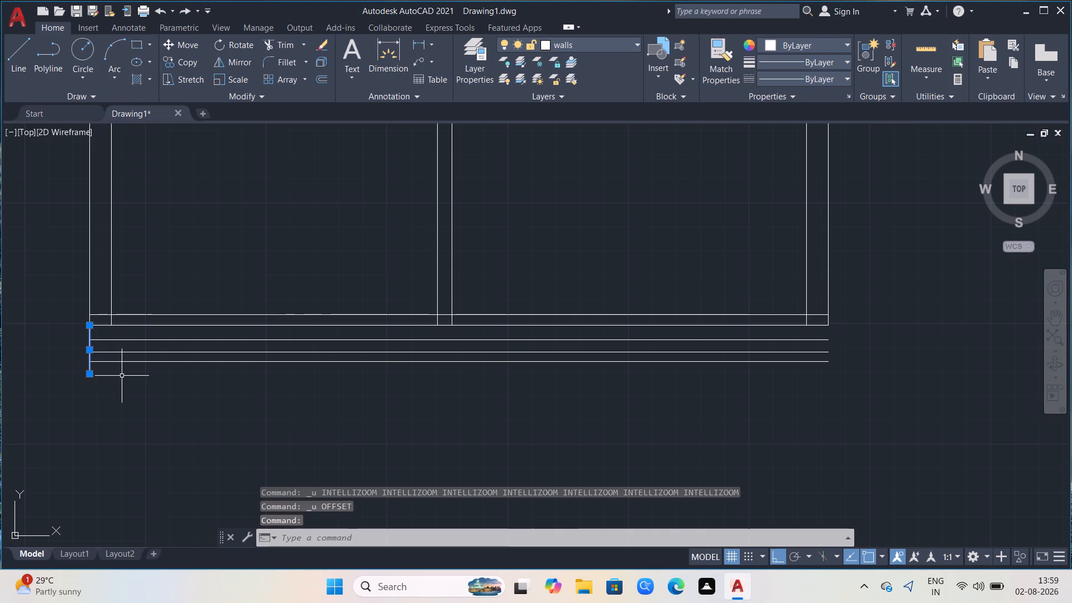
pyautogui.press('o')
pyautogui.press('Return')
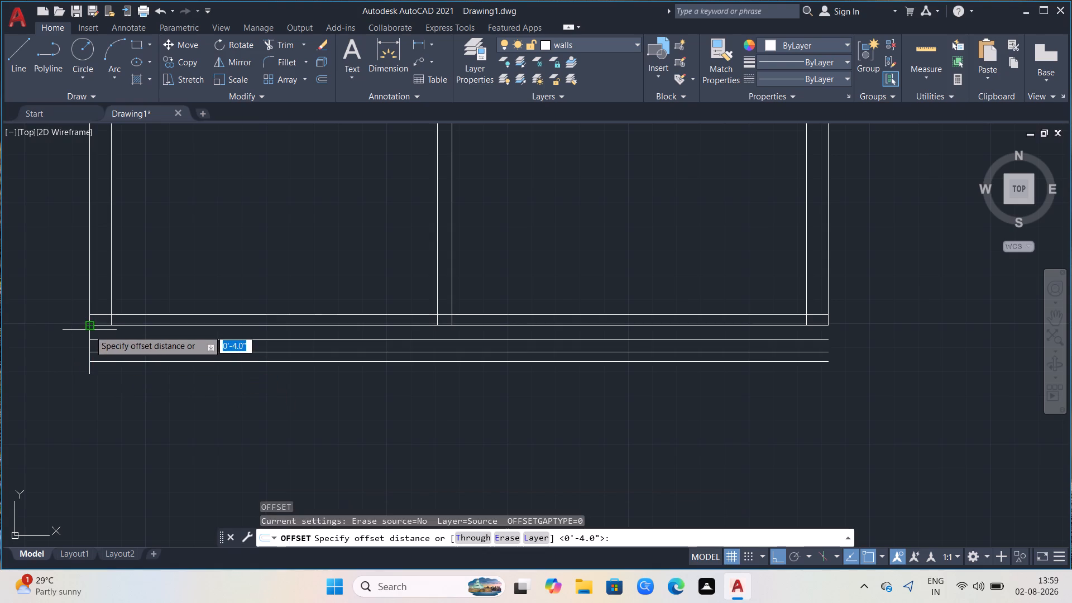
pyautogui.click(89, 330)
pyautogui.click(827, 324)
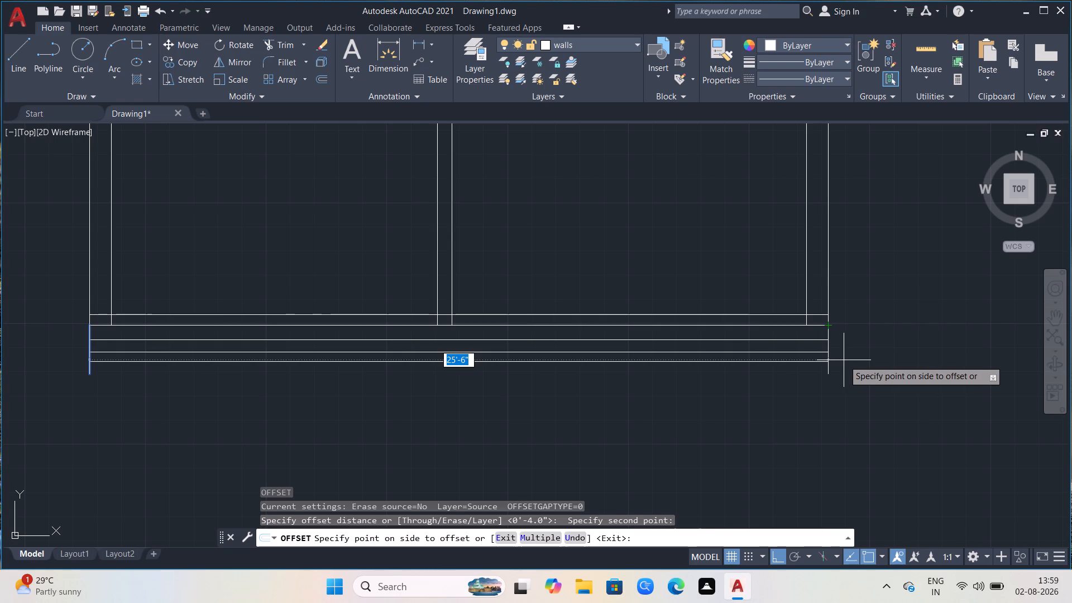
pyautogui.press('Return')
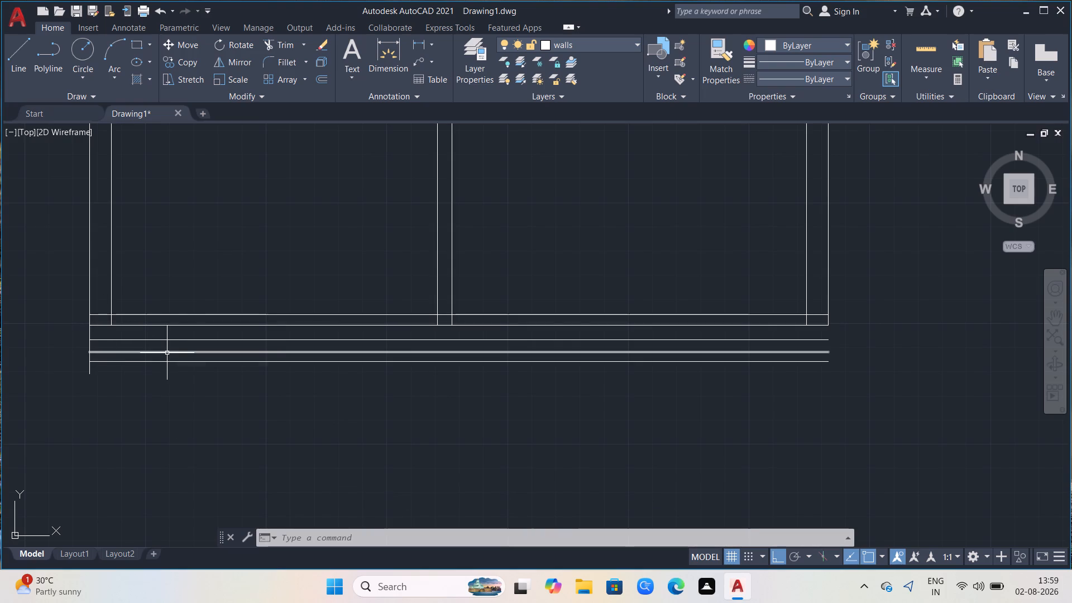
# Offset the short vertical line below the section's lower-left corner by the section's full width, 25'-6", to its lower-right corner.
pyautogui.click(89, 337)
pyautogui.press('o')
pyautogui.press('Return')
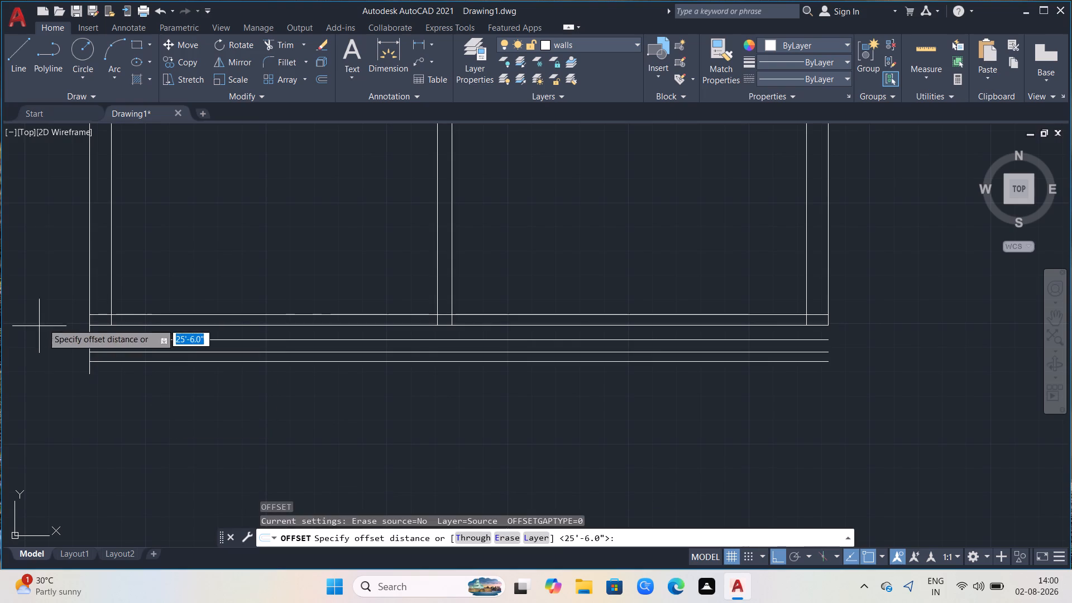
pyautogui.click(90, 326)
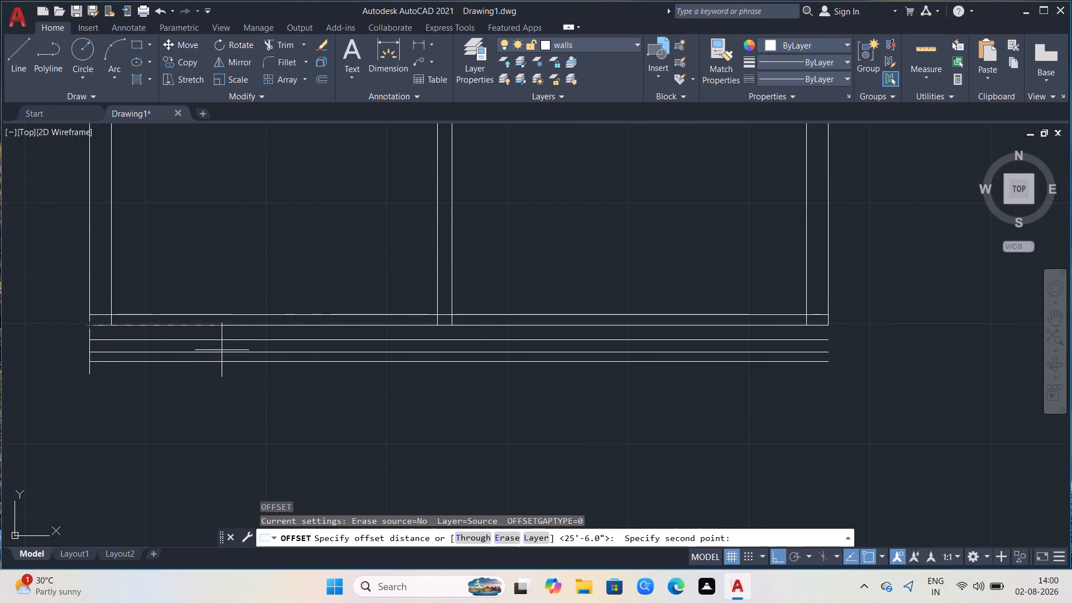
pyautogui.click(831, 324)
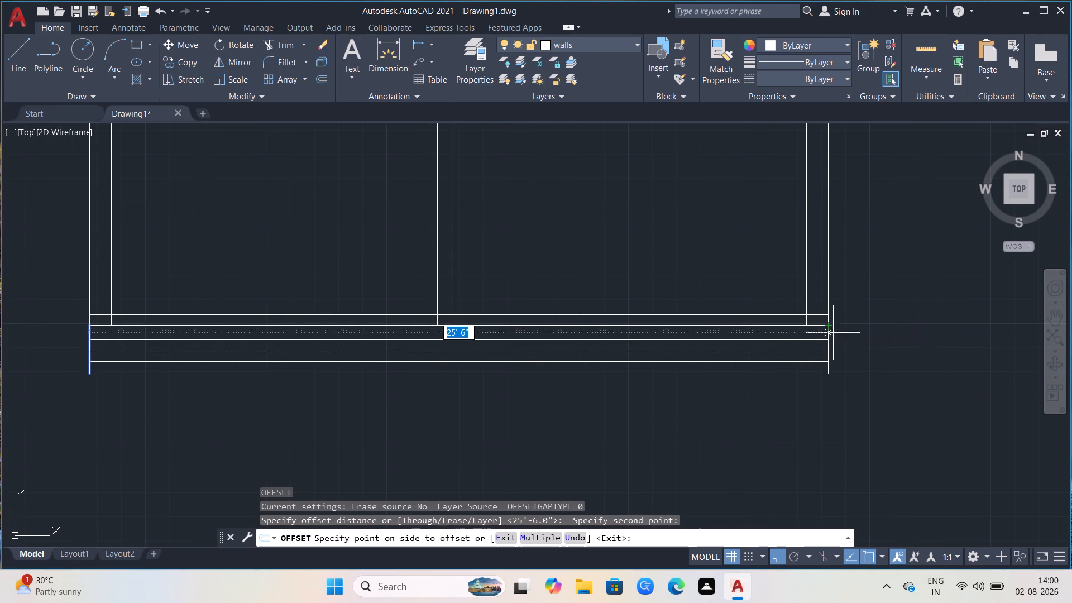
pyautogui.click(858, 404)
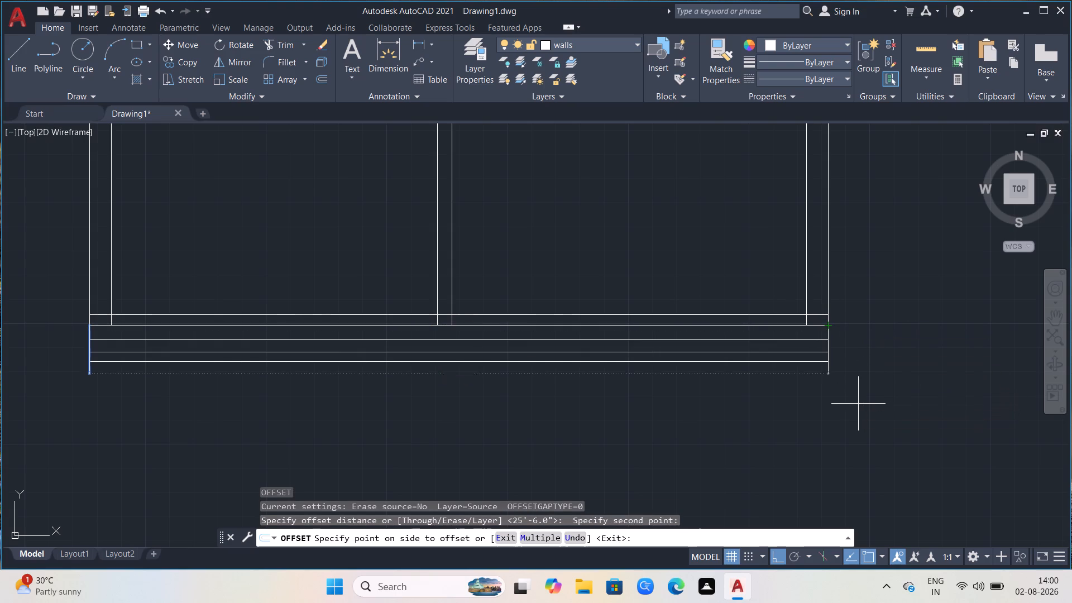
pyautogui.scroll(1, 103, 320)
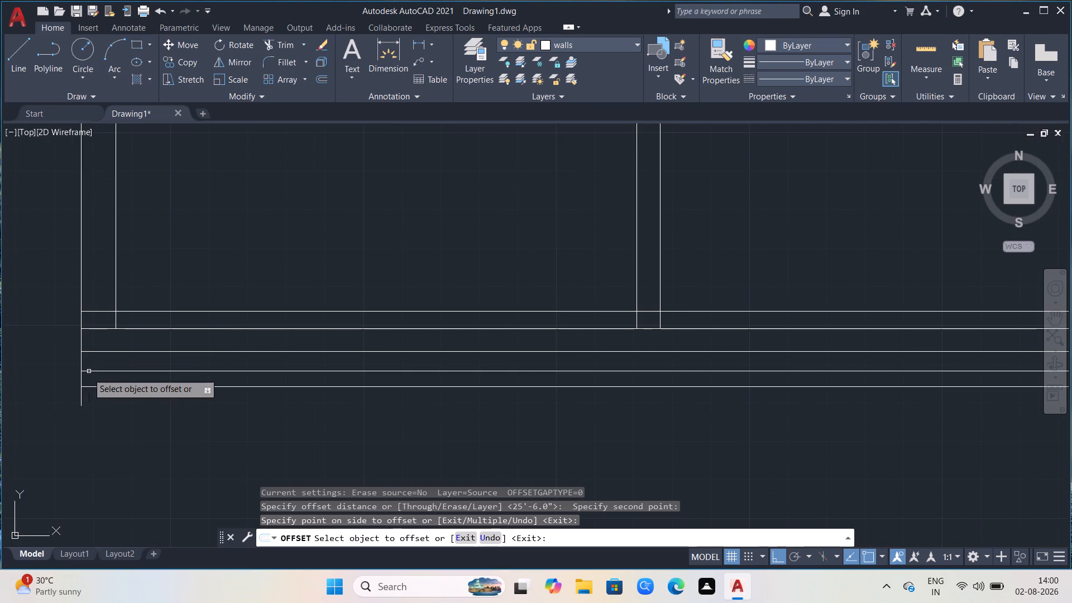
pyautogui.click(81, 337)
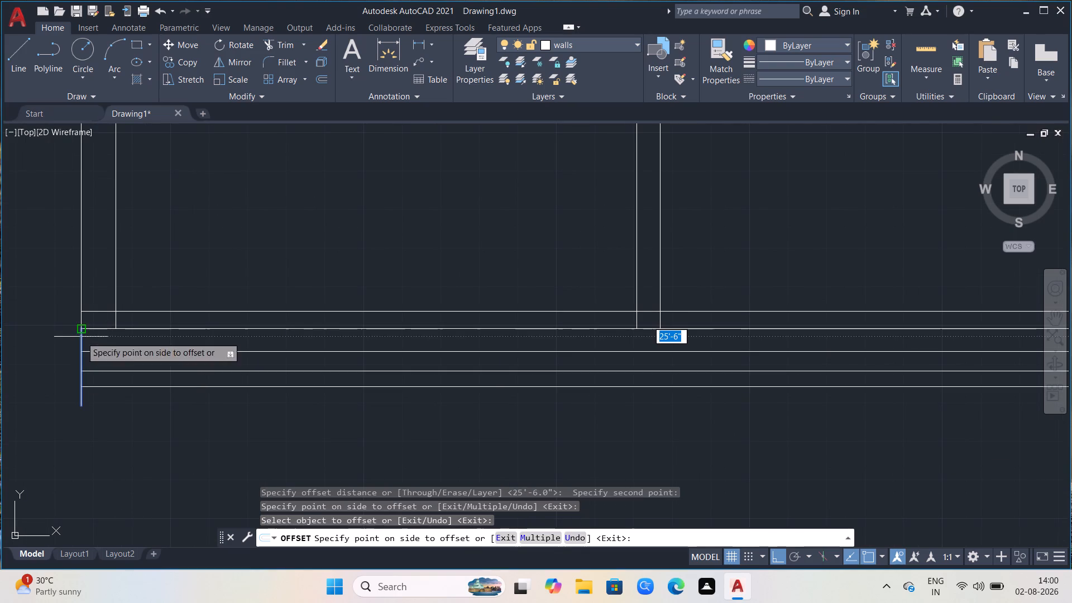
pyautogui.press('Escape')
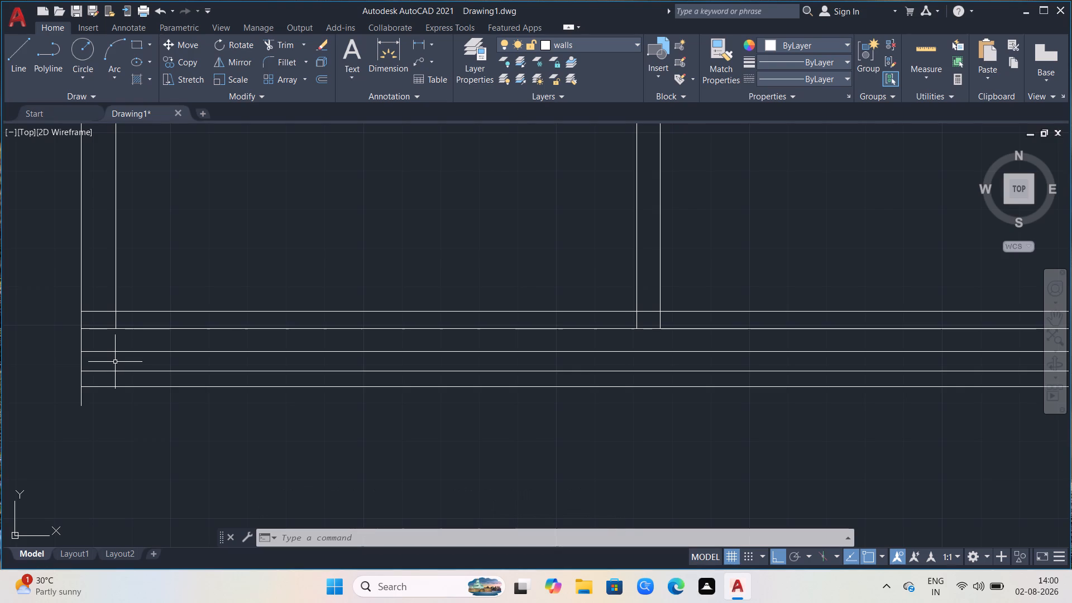
# Offset the short vertical lines at both ends of the section's base inward by 1'.
pyautogui.press('o')
pyautogui.press('Return')
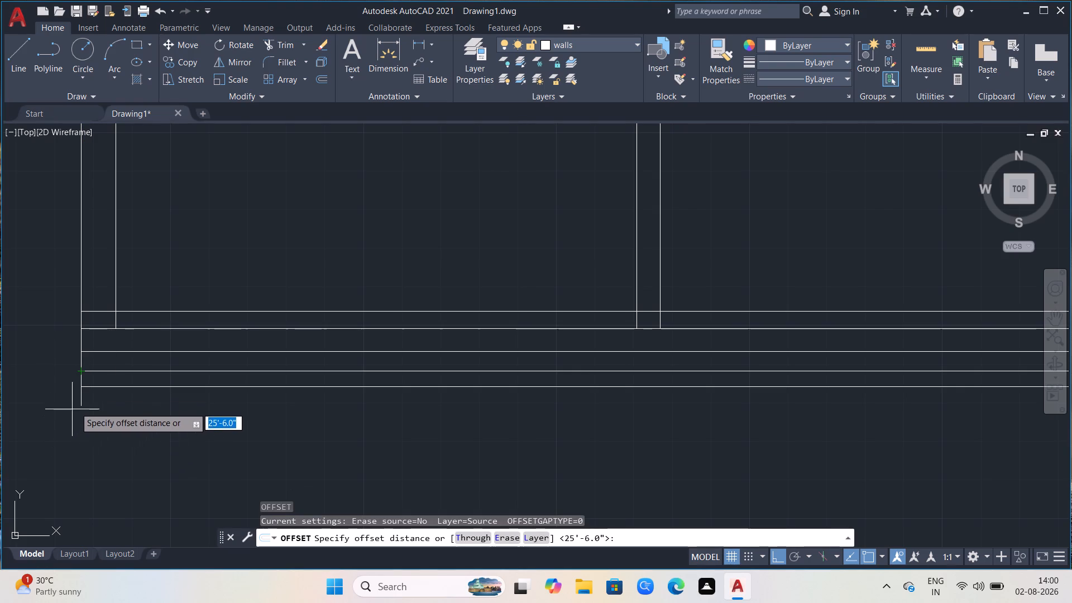
pyautogui.click(84, 327)
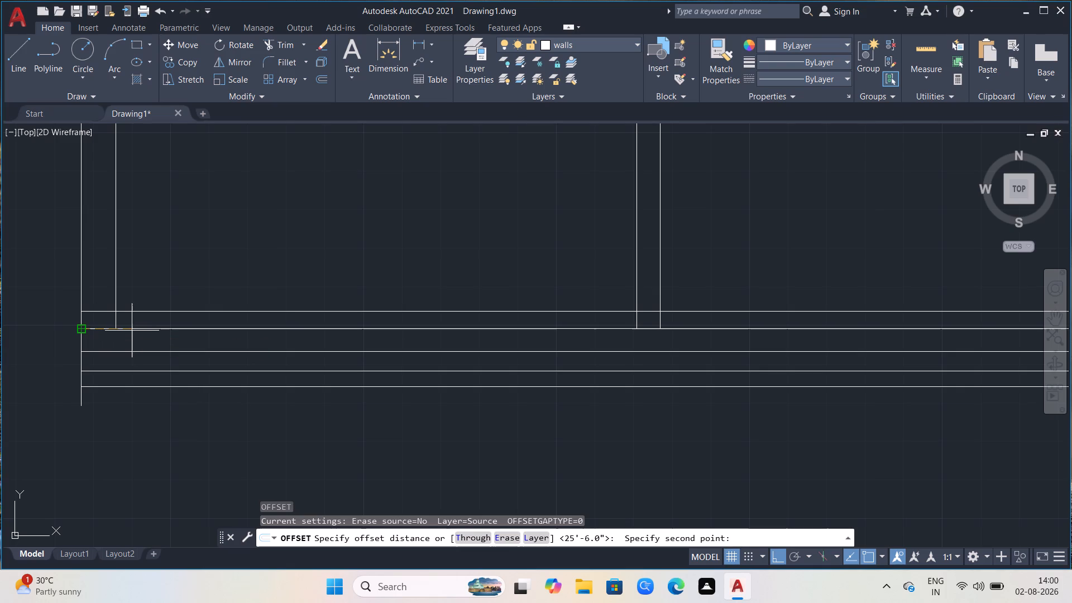
pyautogui.write("1'")
pyautogui.press('Return')
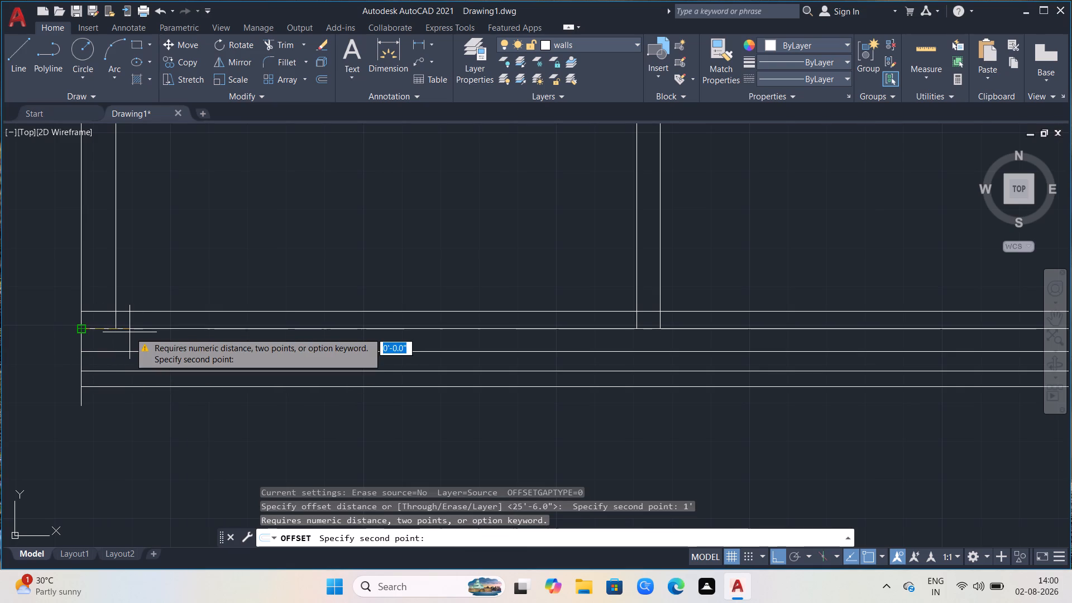
pyautogui.write("1'")
pyautogui.press('Return')
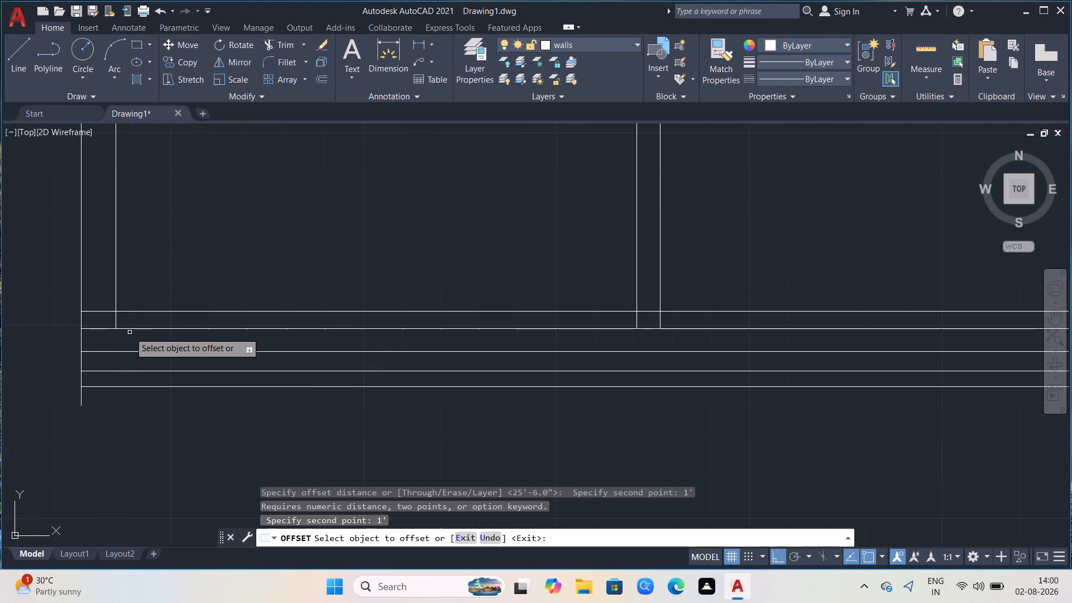
pyautogui.click(81, 342)
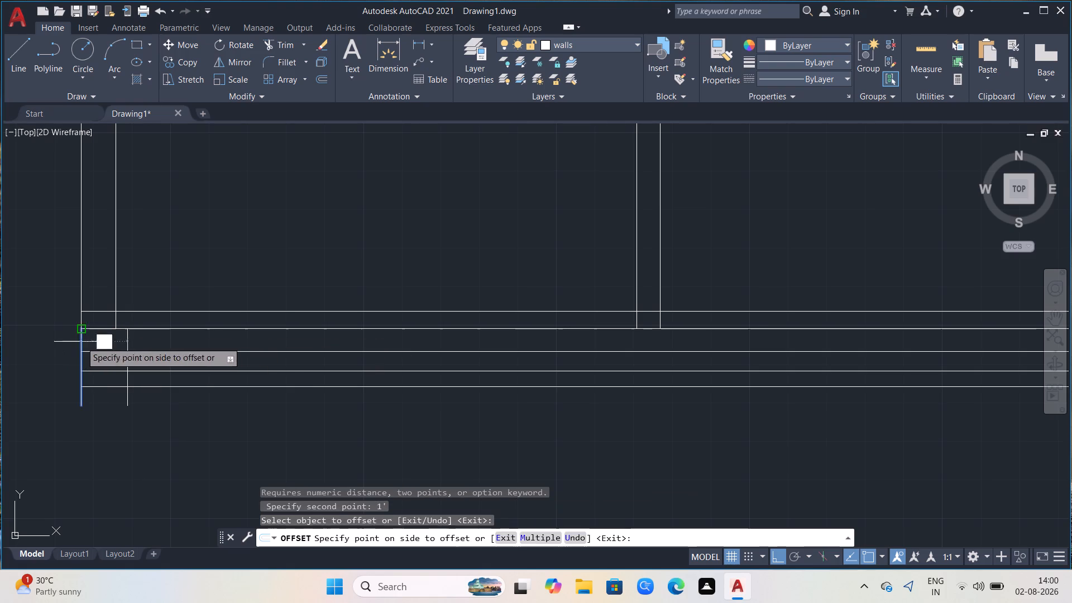
pyautogui.click(161, 355)
pyautogui.scroll(-1, 362, 335)
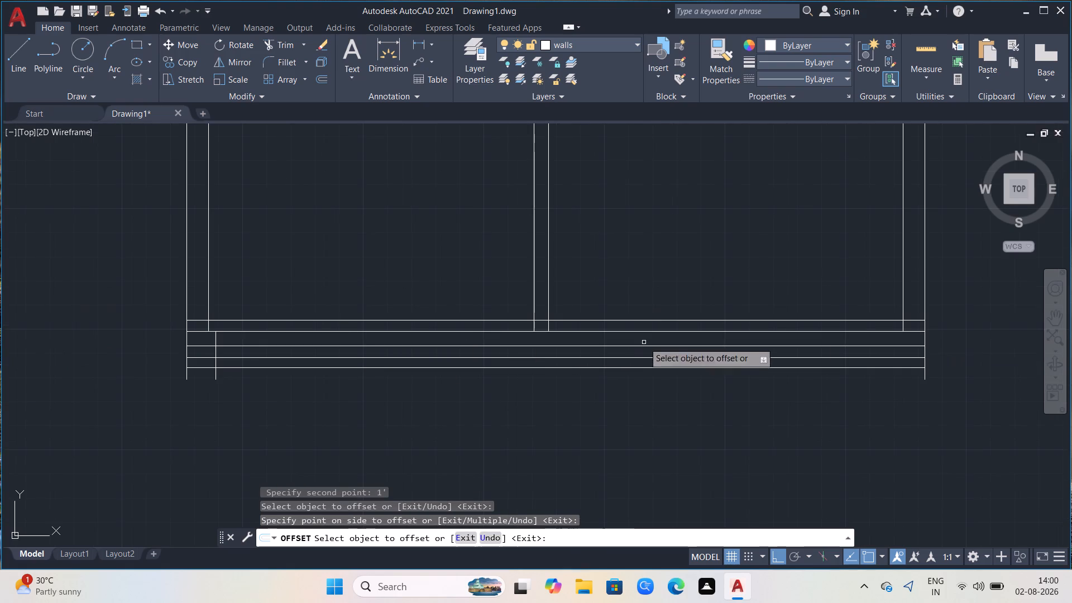
pyautogui.click(925, 341)
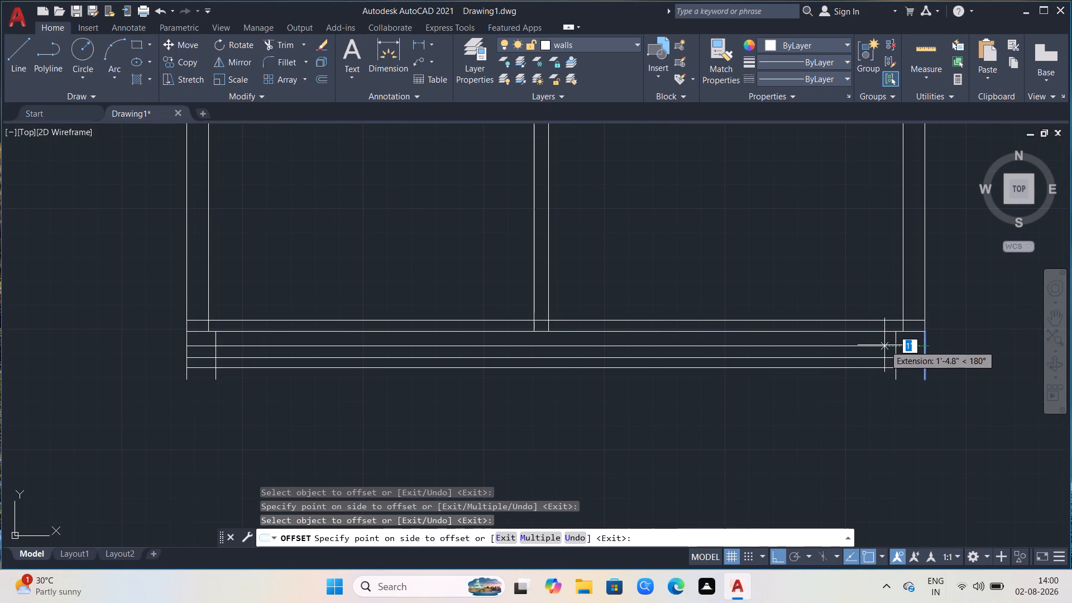
pyautogui.click(884, 345)
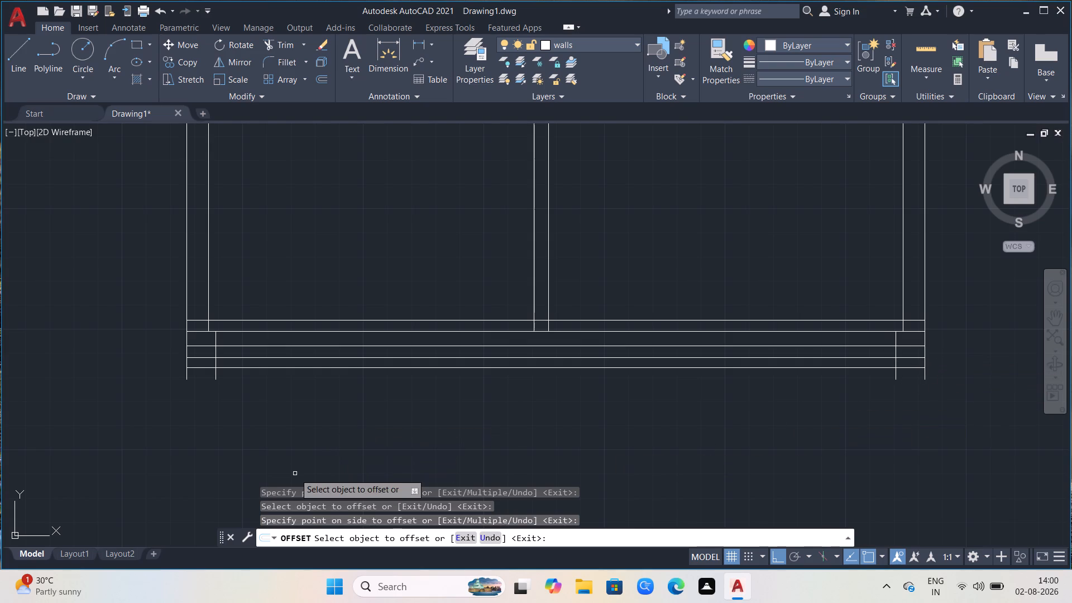
# Trim the three lower horizontal base lines between the two short vertical lines at the base's left end.
pyautogui.scroll(2, 203, 367)
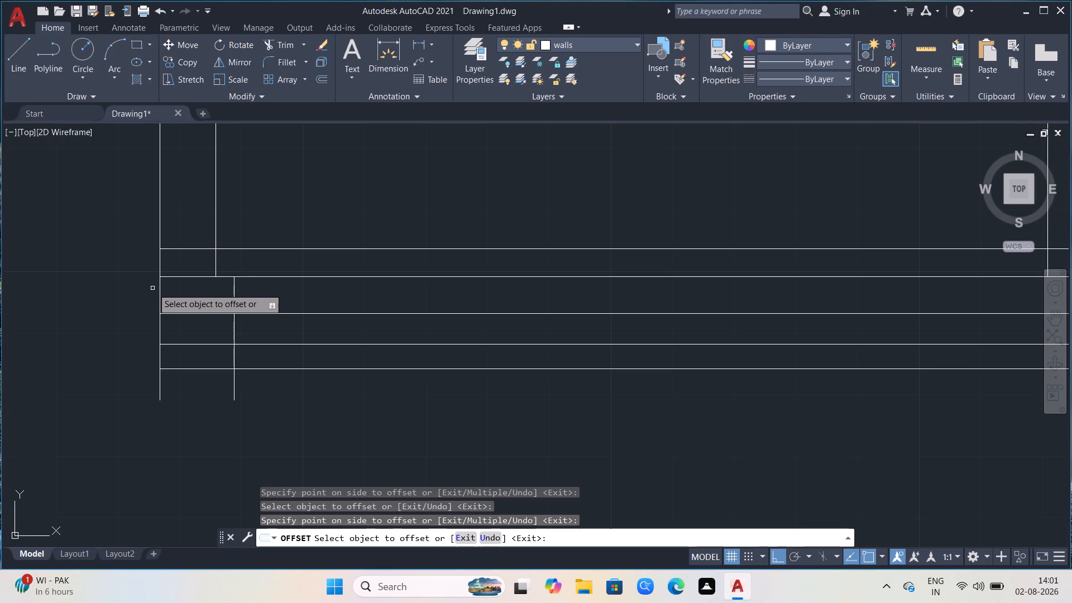
pyautogui.press('Escape')
pyautogui.write('TR')
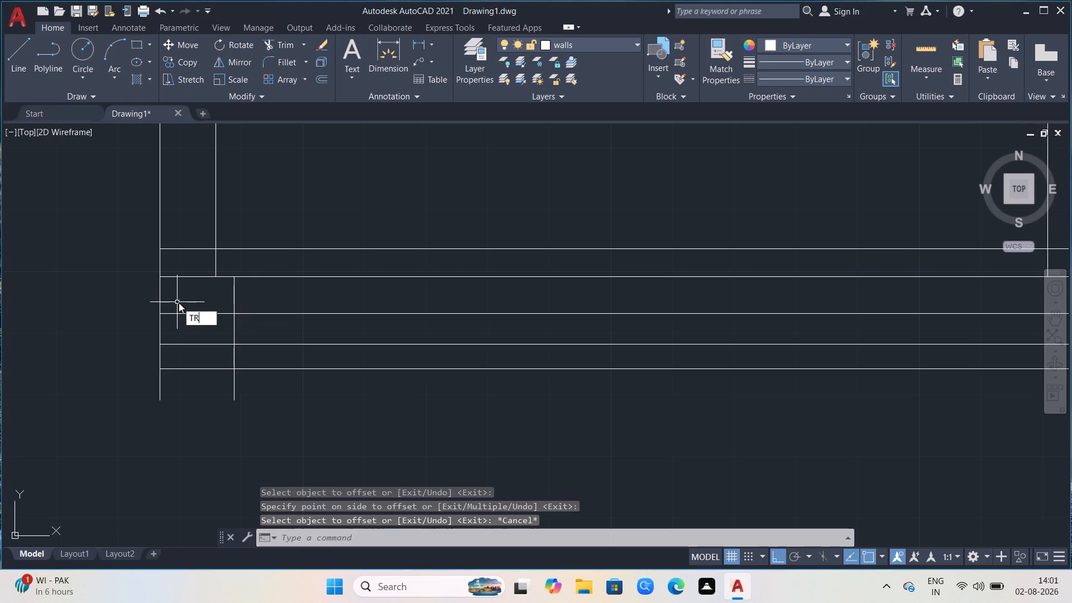
pyautogui.press('Return')
pyautogui.moveTo(179, 303); pyautogui.dragTo(179, 310)
pyautogui.click(179, 372)
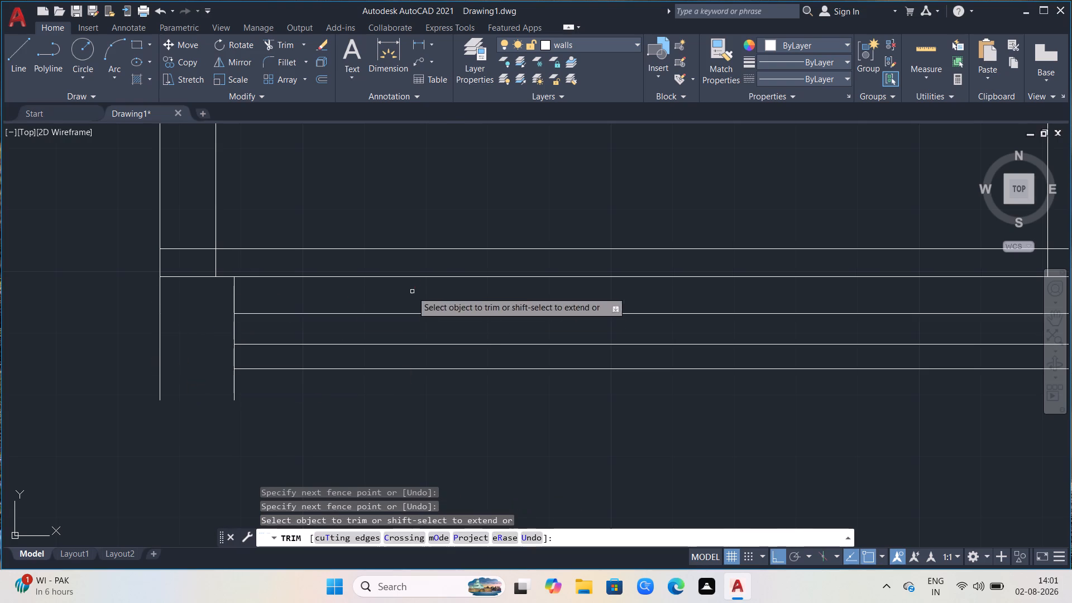
# Trim the three lower horizontal base lines between the two short vertical lines at the base's right end.
pyautogui.scroll(-2, 33, 272)
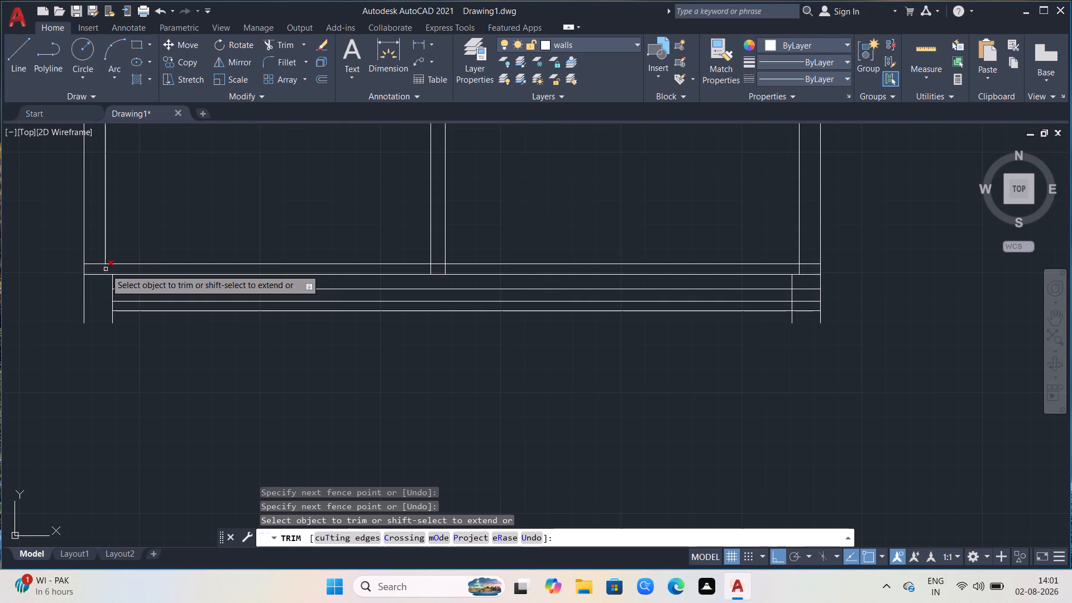
pyautogui.scroll(-1, 112, 284)
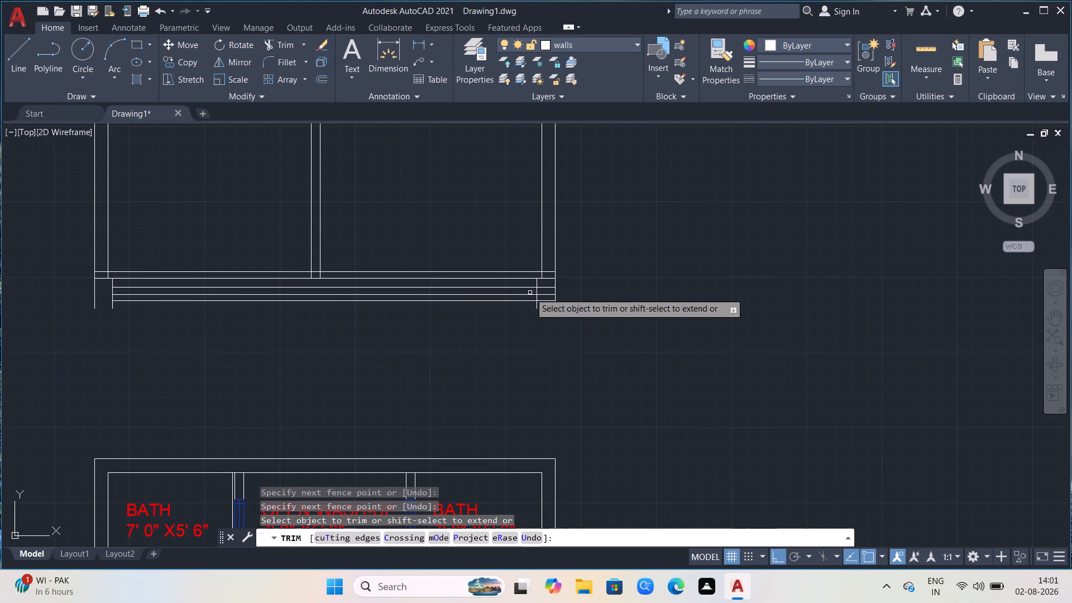
pyautogui.scroll(2, 576, 303)
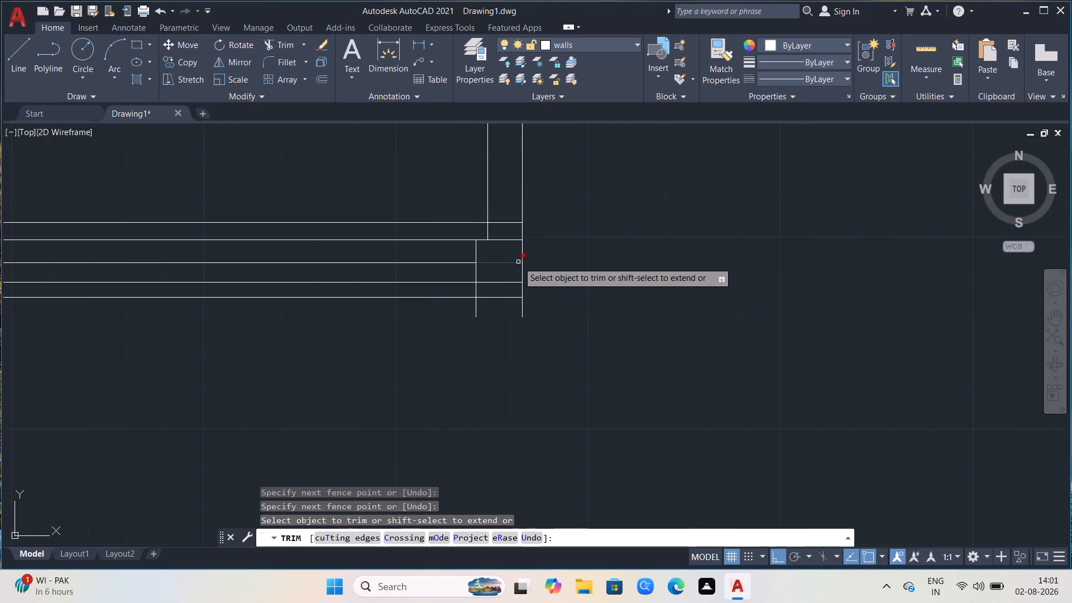
pyautogui.click(501, 262)
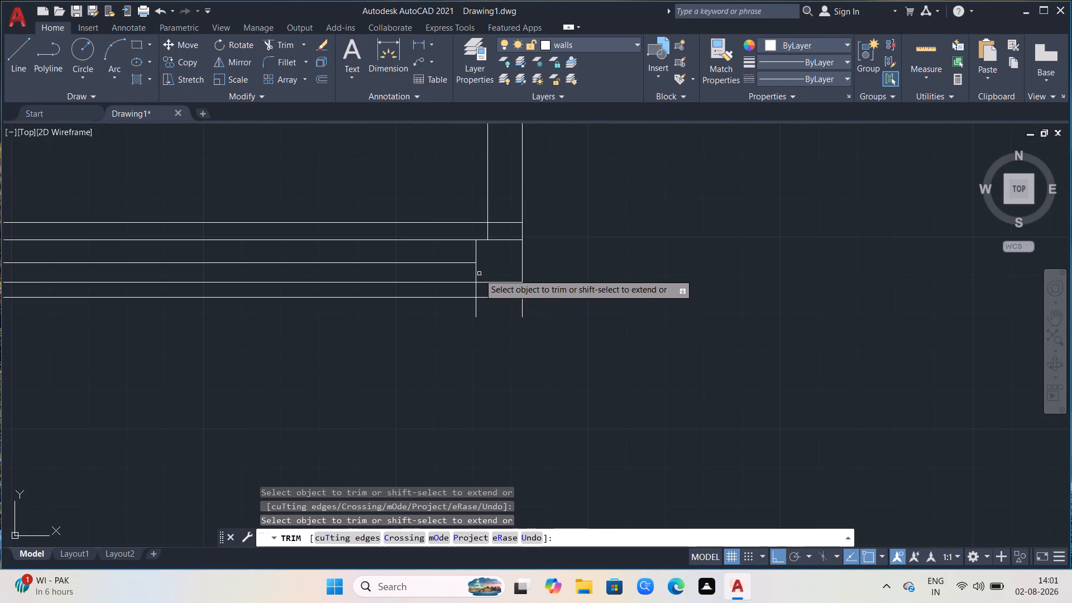
pyautogui.click(481, 272)
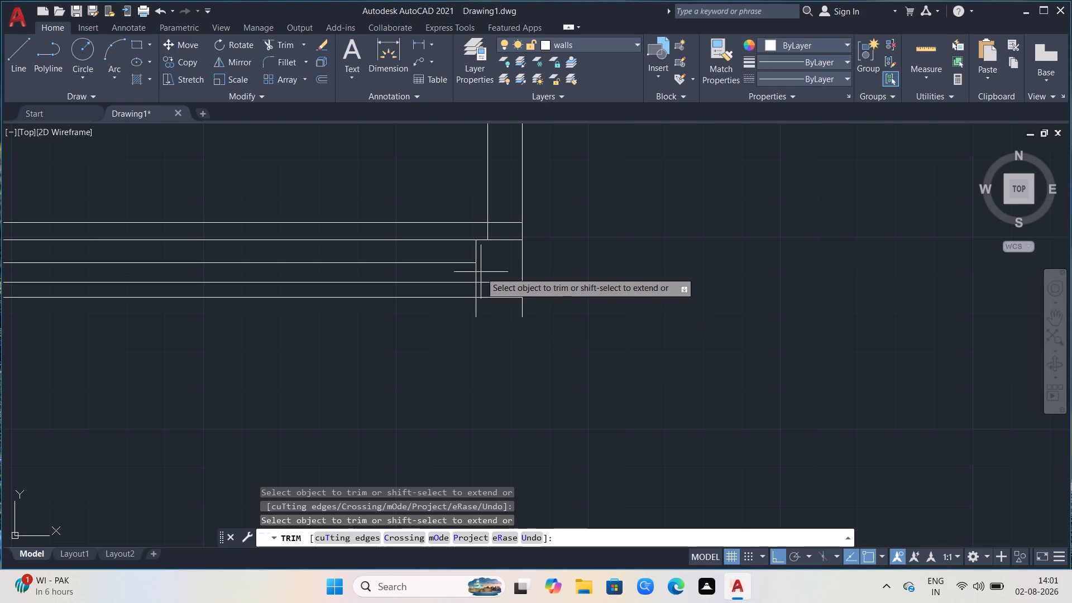
pyautogui.click(486, 292)
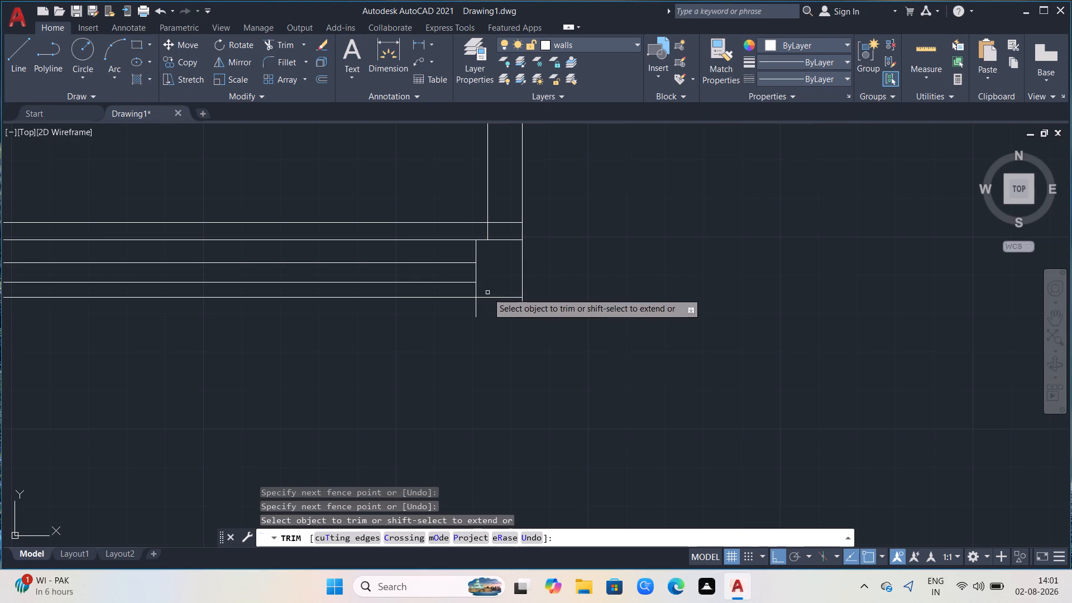
pyautogui.click(491, 299)
pyautogui.scroll(-1, 541, 259)
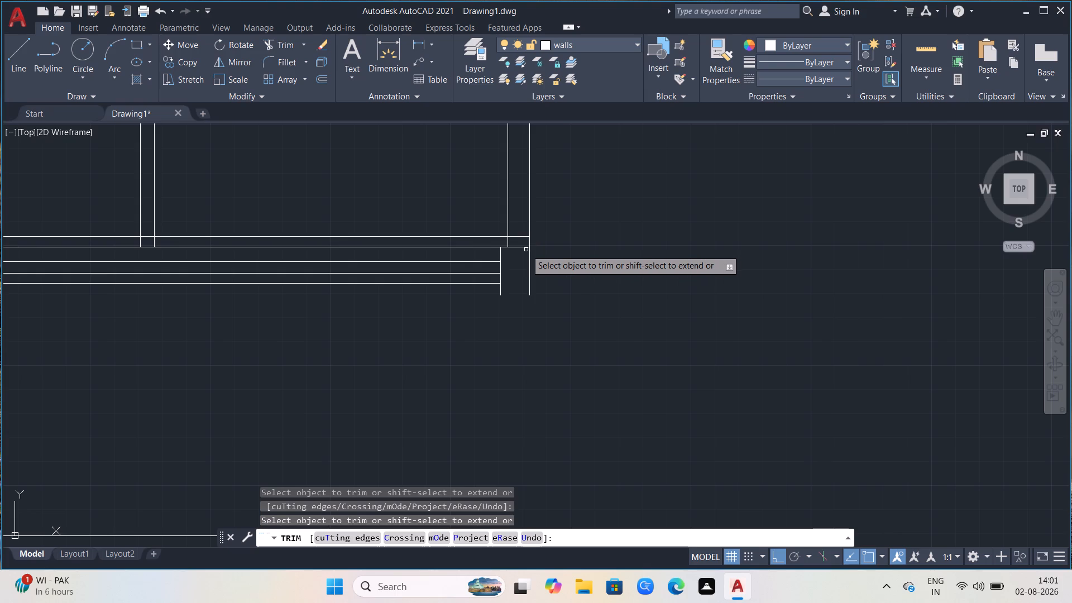
pyautogui.scroll(-1, 352, 303)
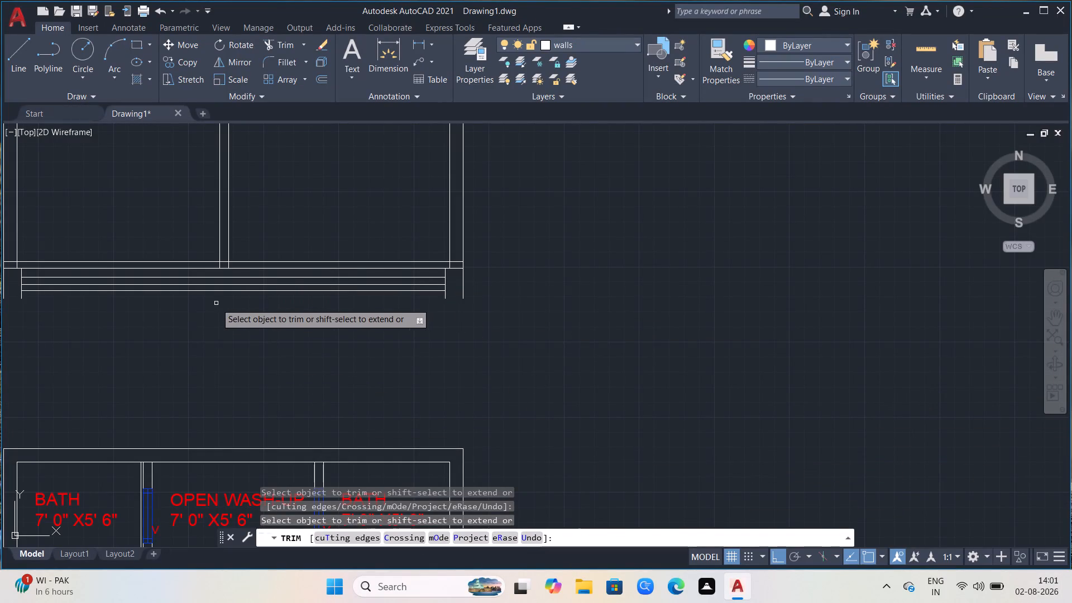
pyautogui.scroll(1, 216, 303)
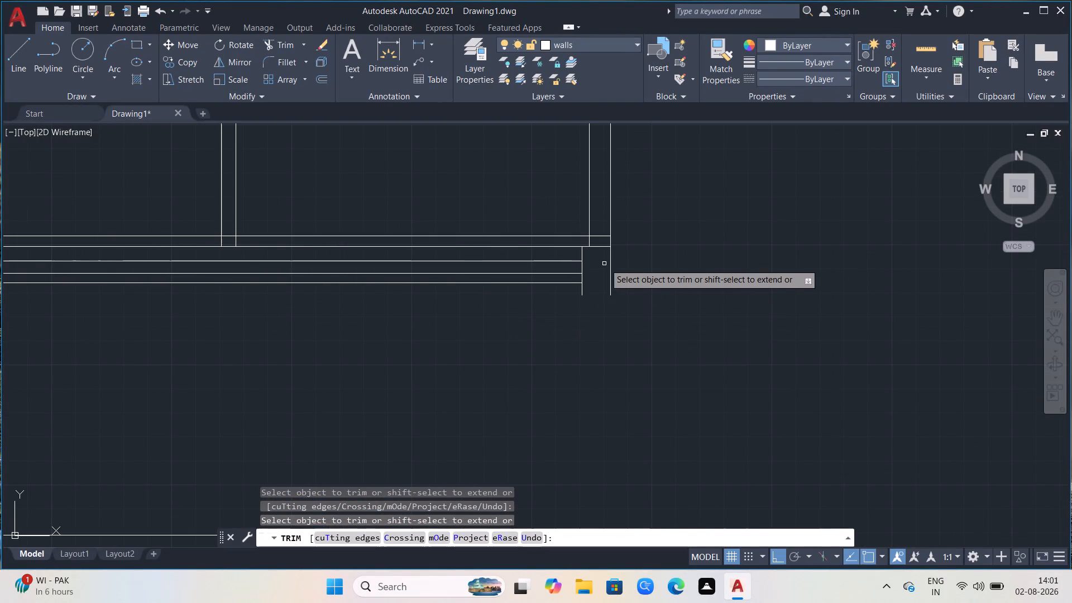
pyautogui.press('Escape')
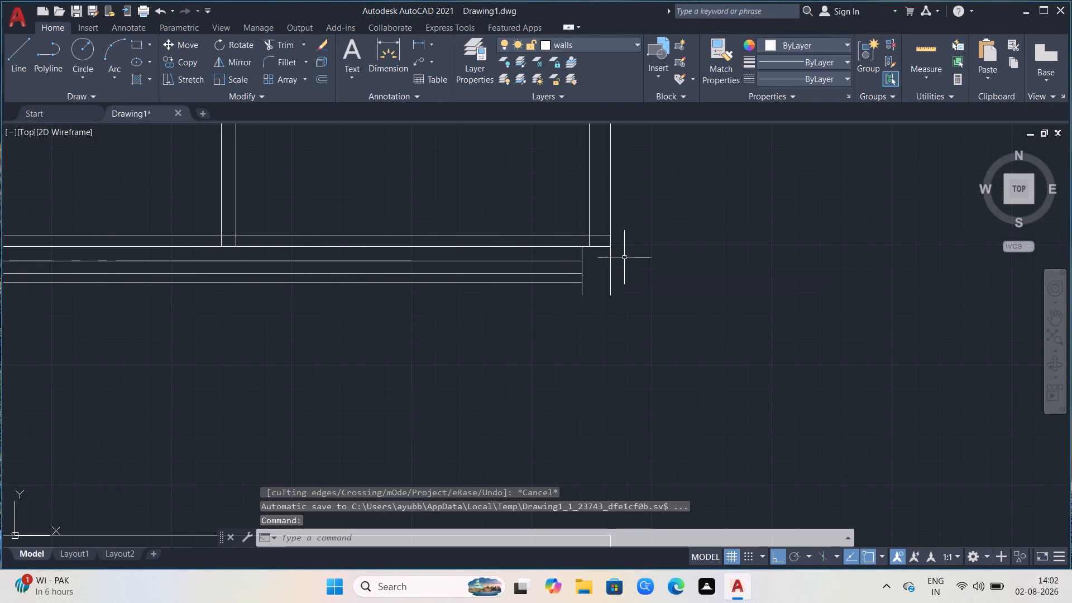
# Copy the pair of short vertical lines at the base's right end 12'-9" to the left, centred below the middle wall.
pyautogui.click(624, 257)
pyautogui.click(602, 262)
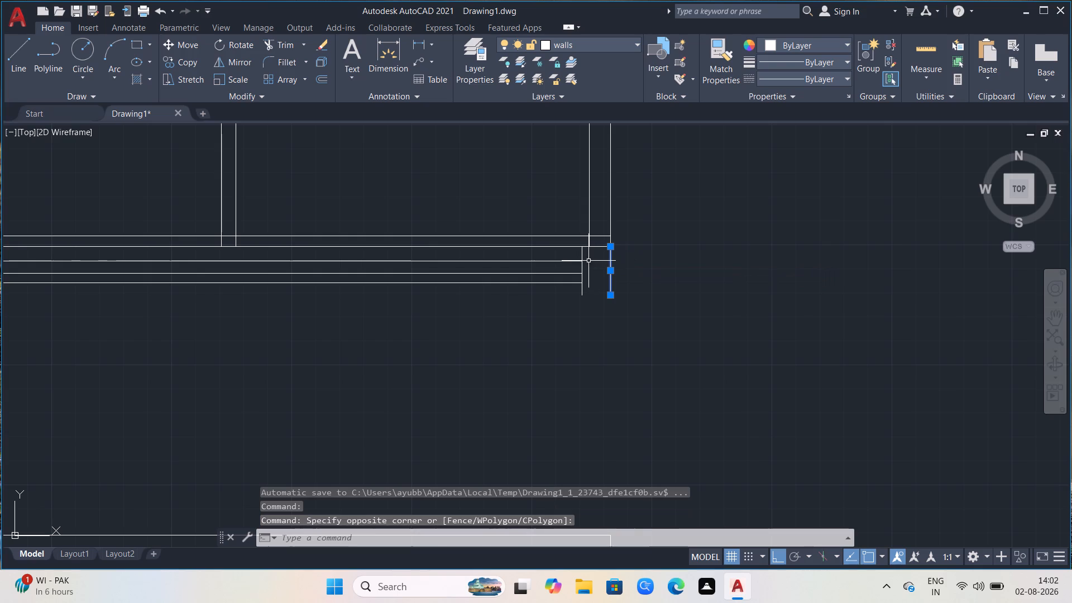
pyautogui.click(585, 257)
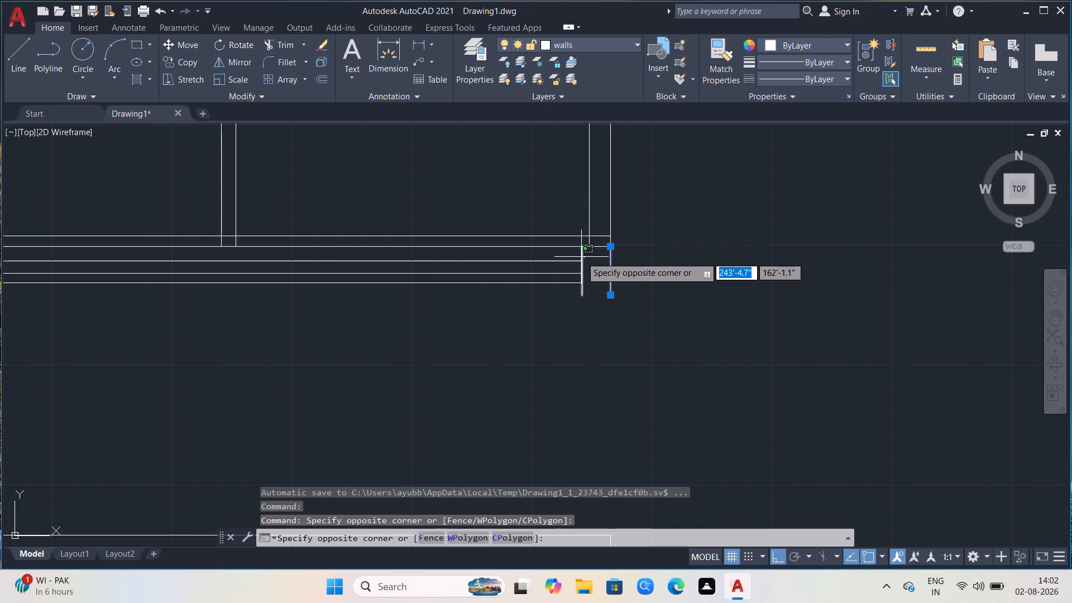
pyautogui.click(581, 257)
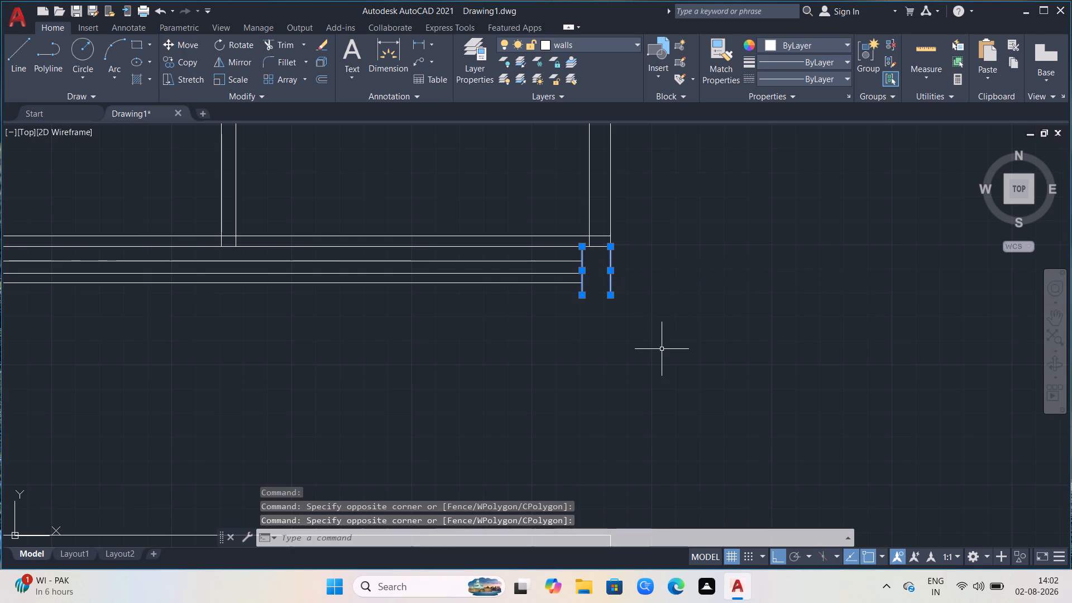
pyautogui.write('CO')
pyautogui.press('Return')
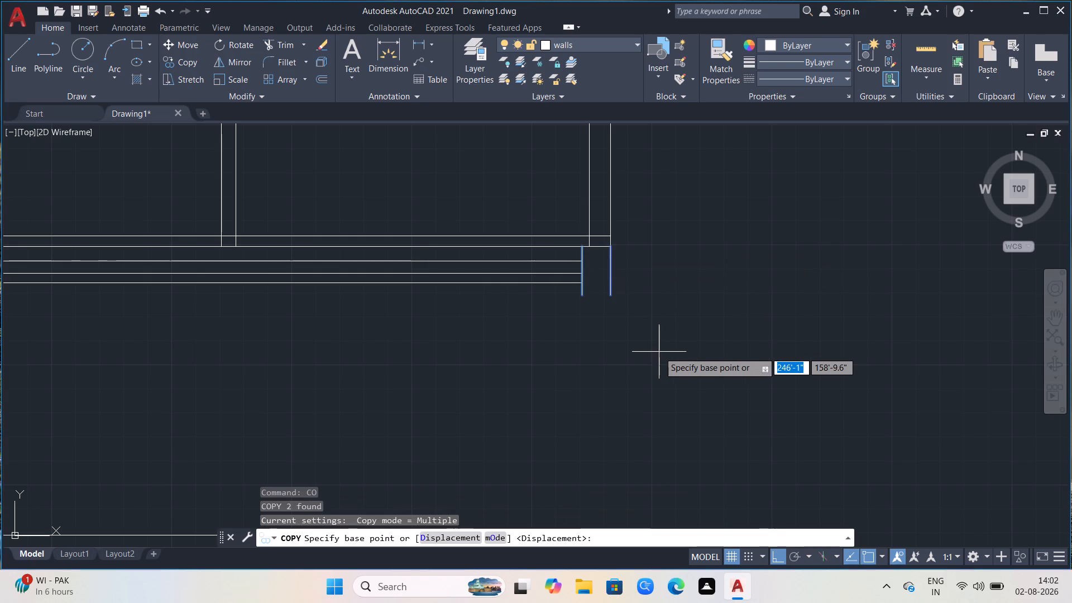
pyautogui.press('m')
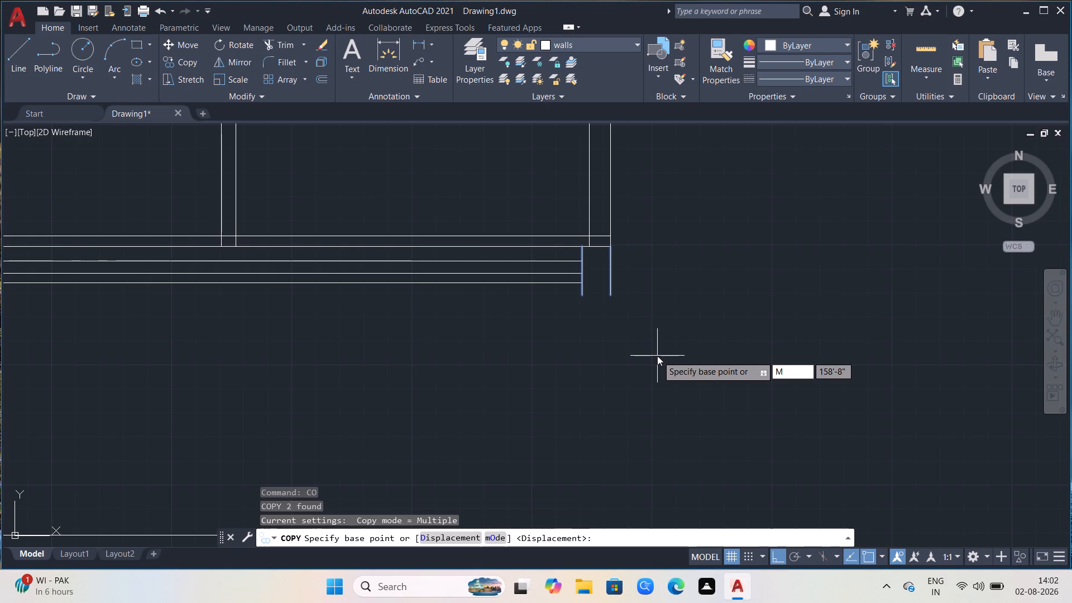
pyautogui.write('2P')
pyautogui.press('Return')
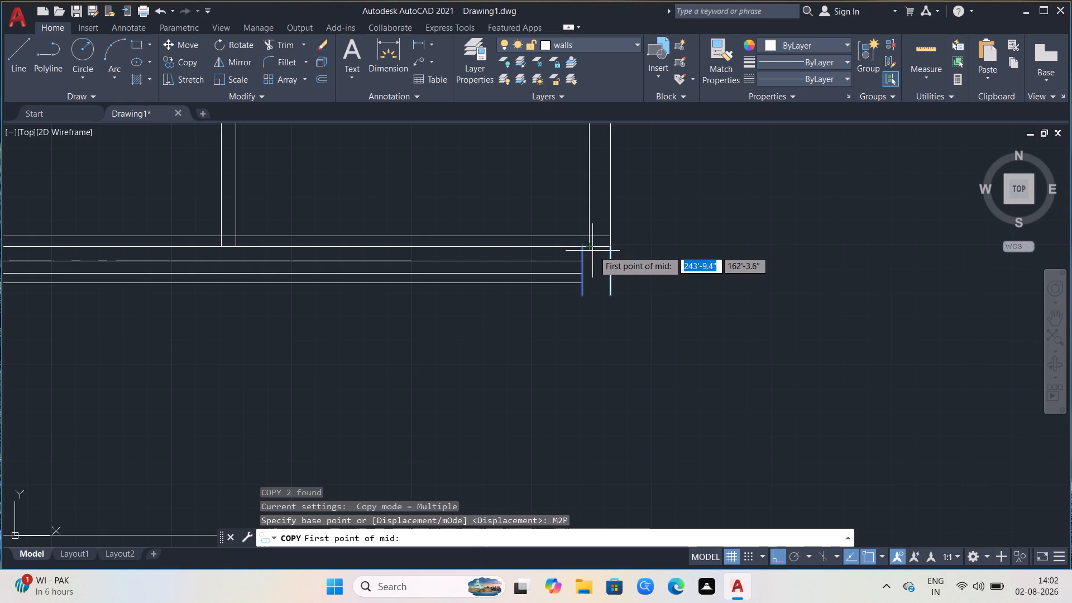
pyautogui.click(613, 246)
pyautogui.scroll(-2, 606, 339)
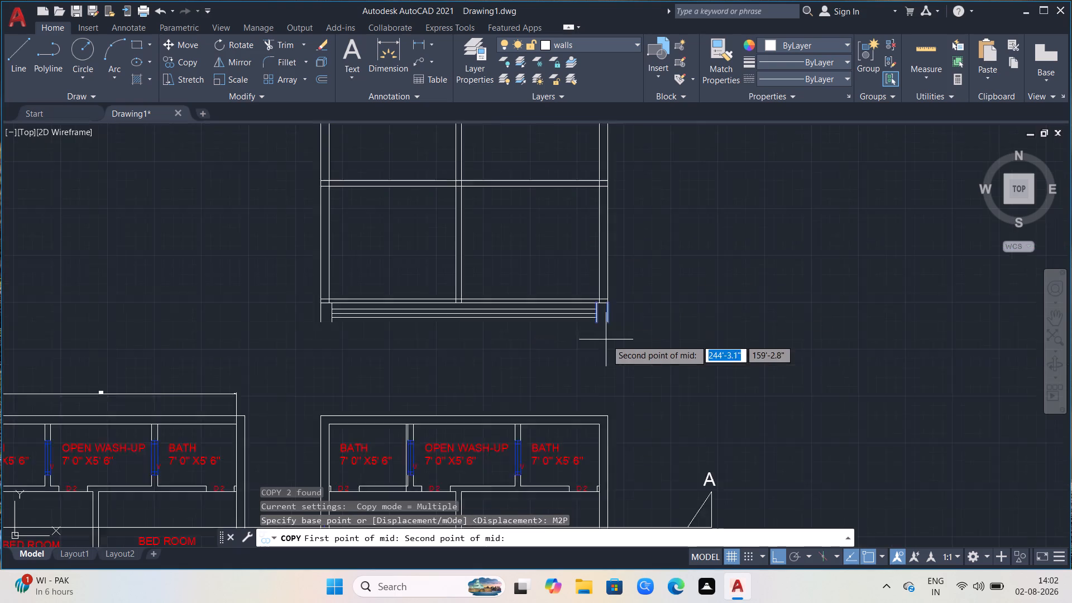
pyautogui.scroll(-1, 606, 339)
pyautogui.scroll(3, 586, 324)
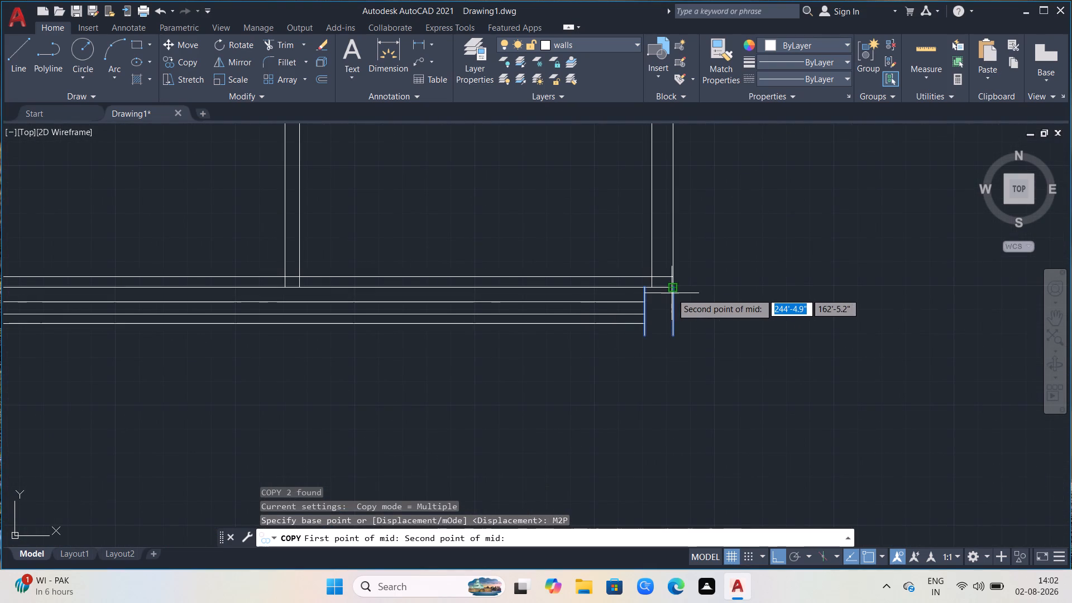
pyautogui.click(672, 293)
pyautogui.scroll(-1, 205, 295)
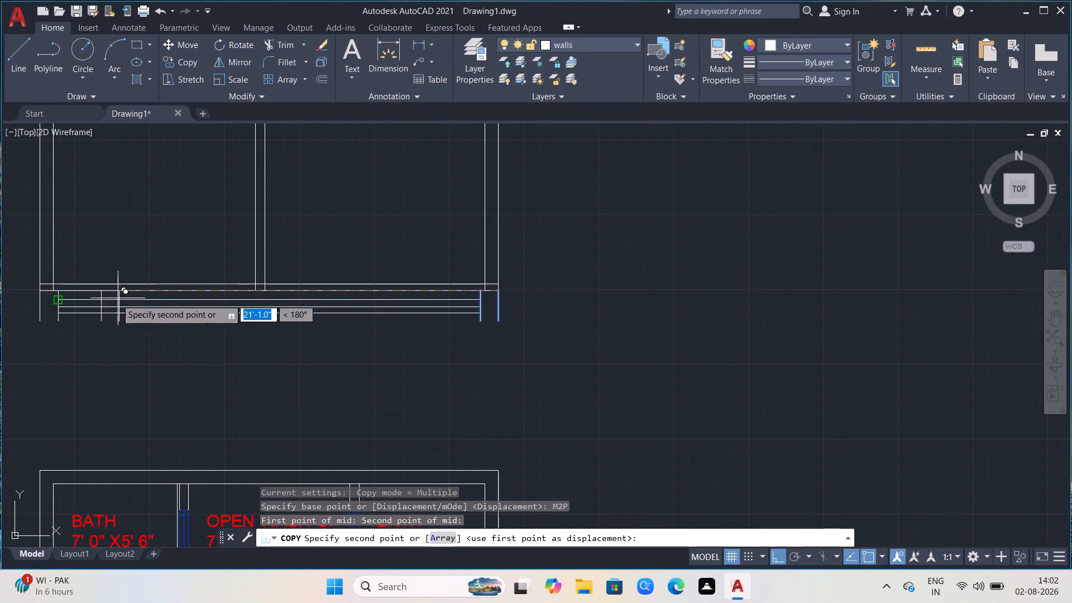
pyautogui.click(39, 293)
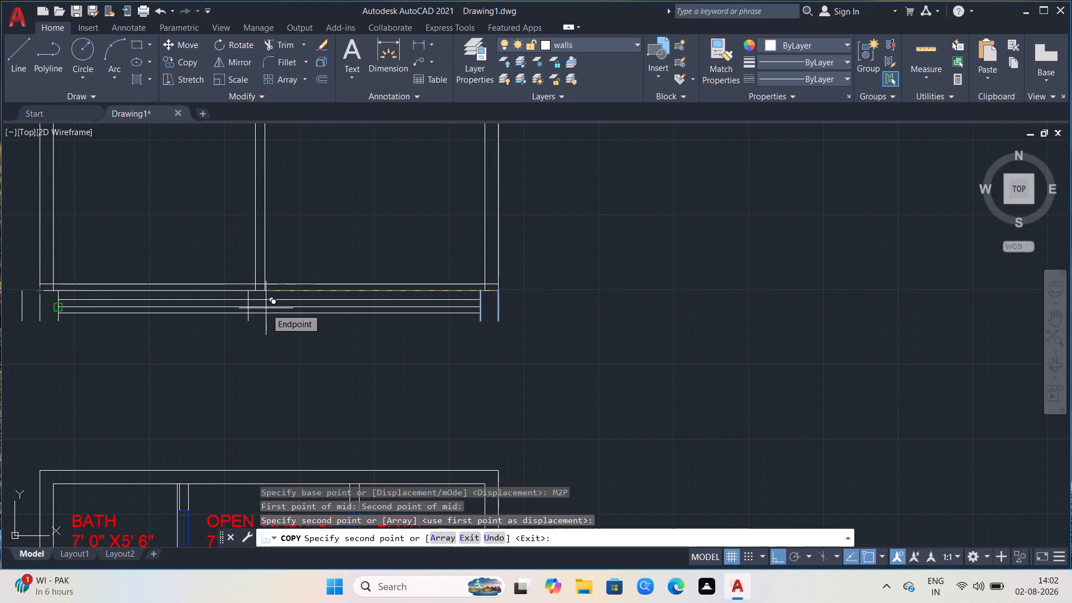
pyautogui.hotkey('ctrl', 'z')
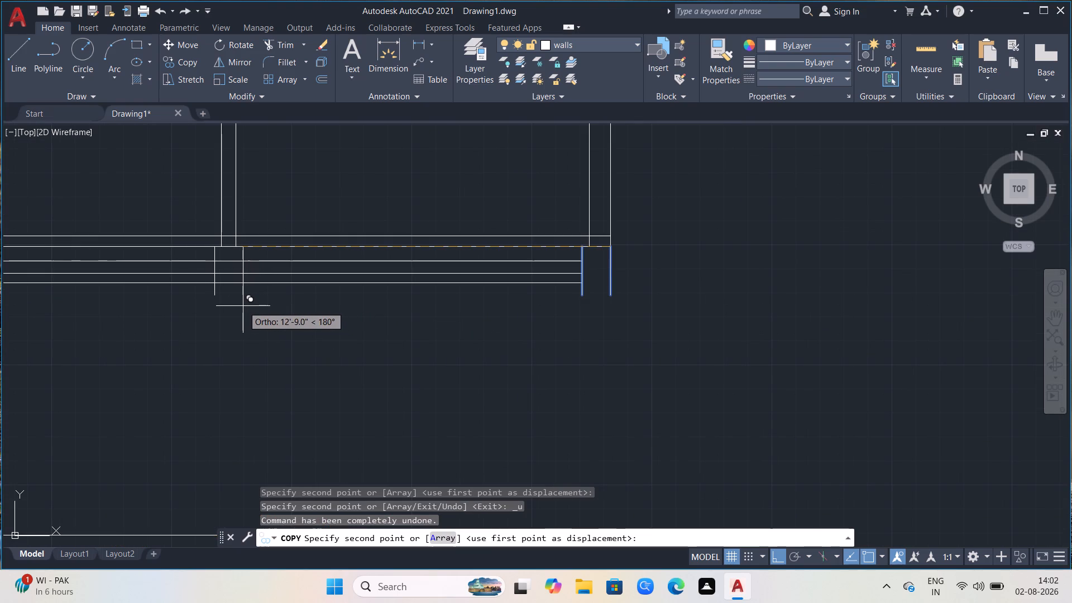
pyautogui.click(243, 306)
pyautogui.press('Escape')
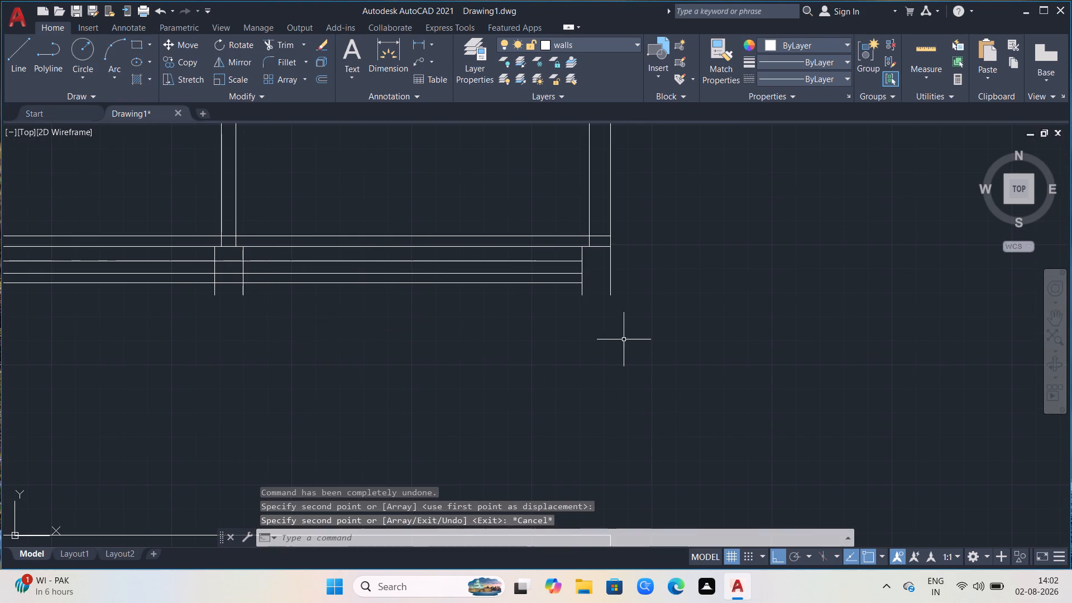
# Trim the three lower horizontal base lines between the copied vertical lines below the middle wall.
pyautogui.scroll(-1, 640, 303)
pyautogui.scroll(-1, 500, 294)
pyautogui.scroll(1, 438, 329)
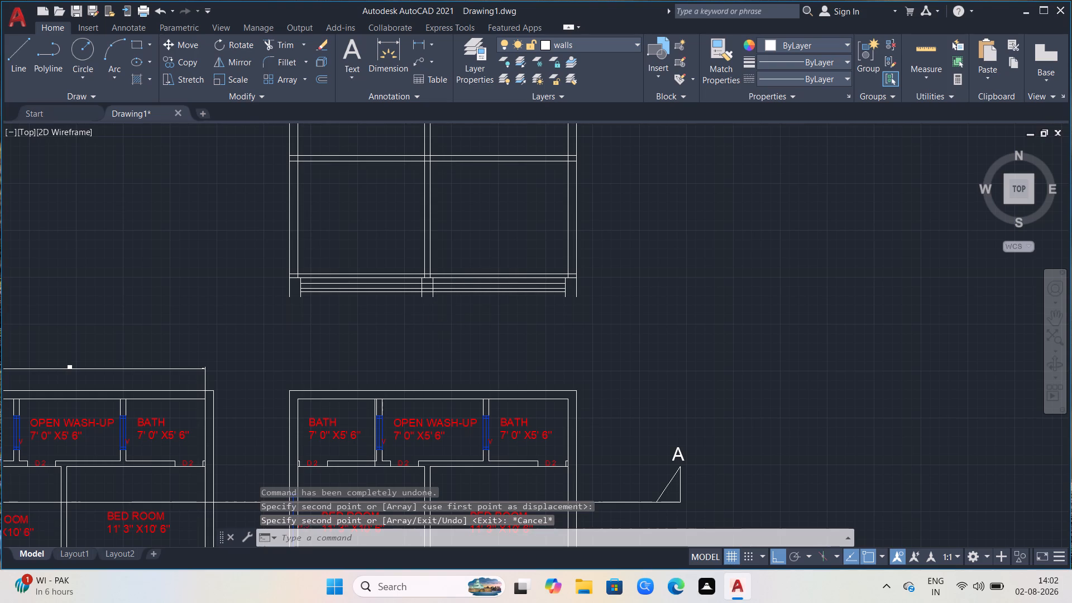
pyautogui.scroll(1, 260, 256)
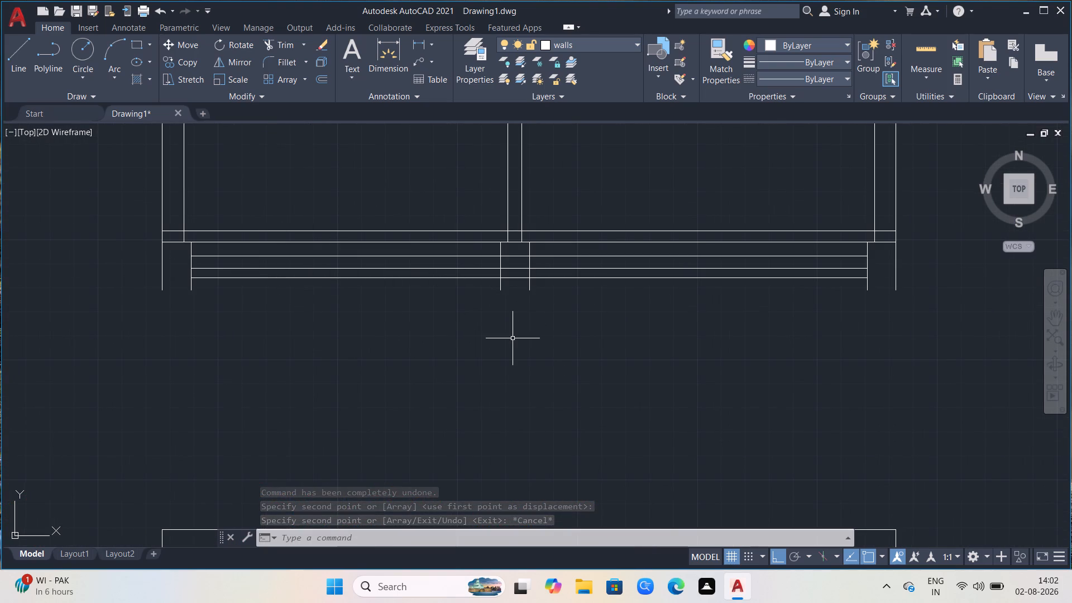
pyautogui.write('TR')
pyautogui.press('Return')
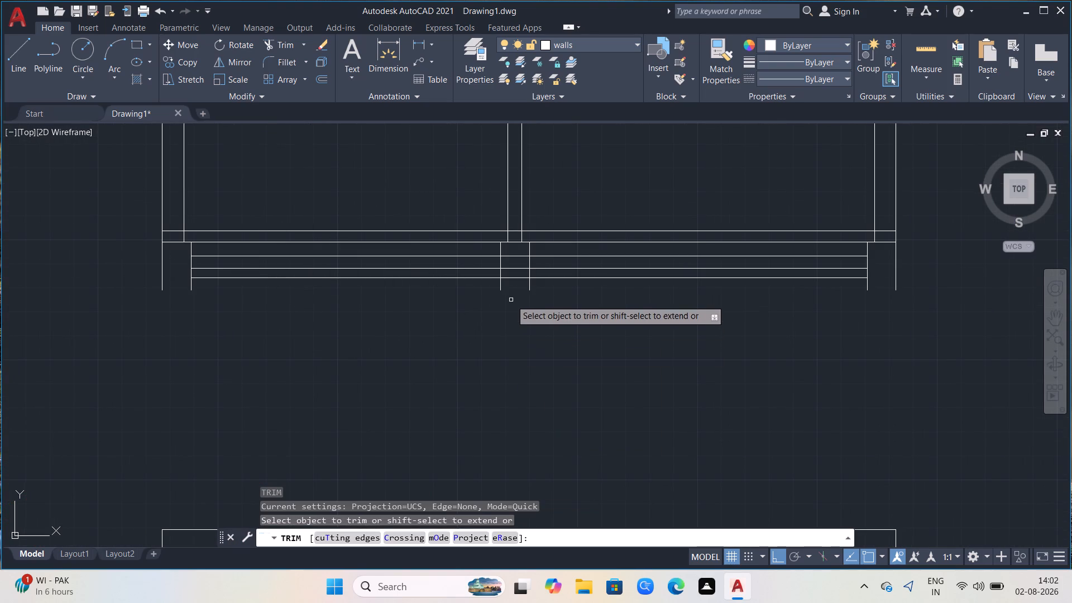
pyautogui.moveTo(510, 296); pyautogui.dragTo(513, 274)
pyautogui.click(515, 254)
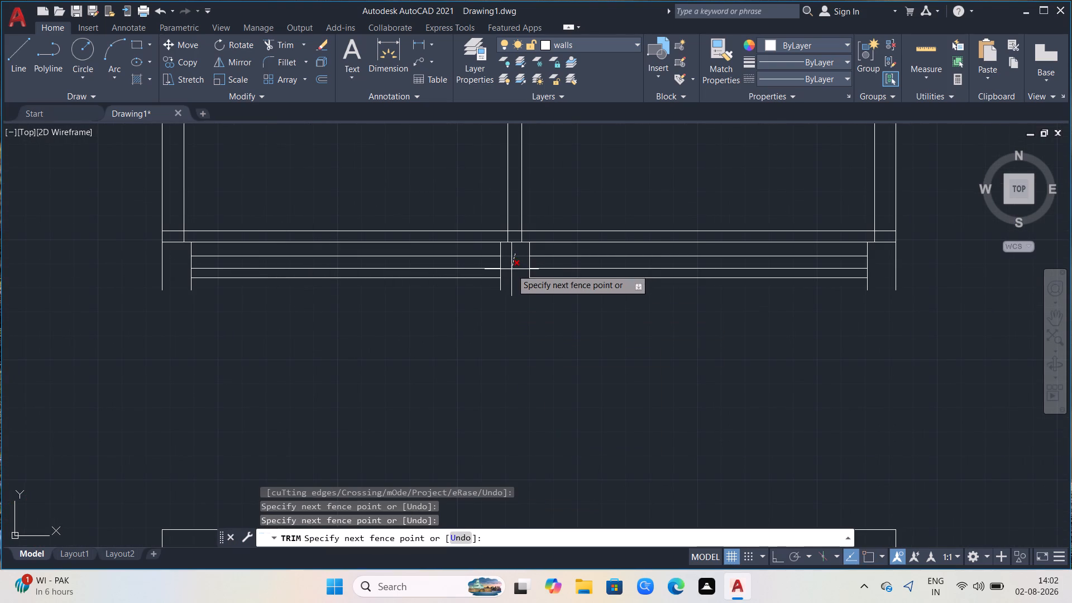
pyautogui.click(511, 270)
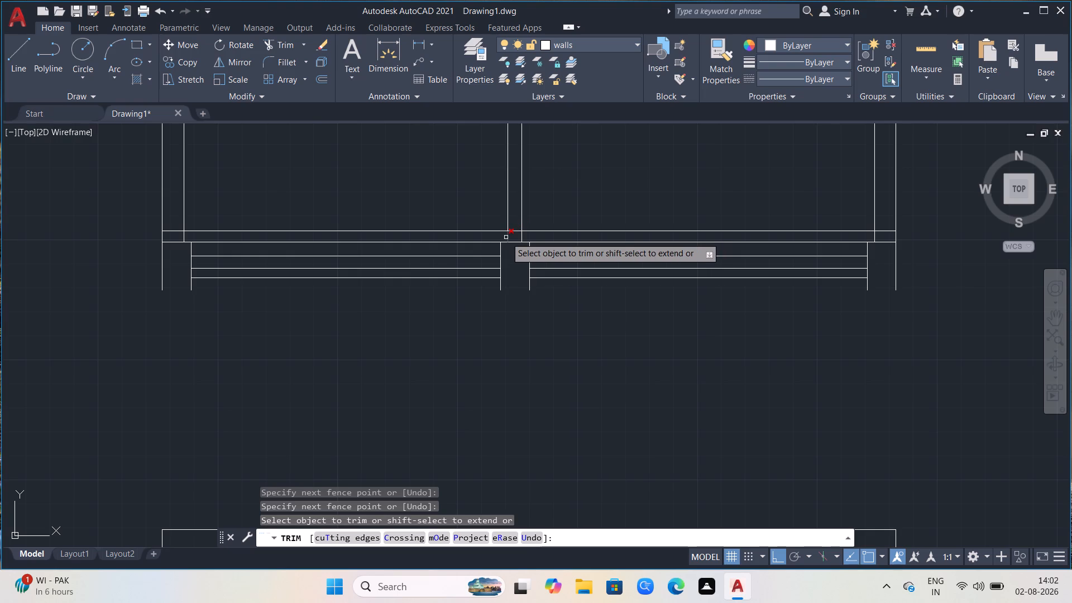
# Trim the middle wall's two lines and both outer walls' inner lines where they cross the upper band of the base.
pyautogui.click(506, 237)
pyautogui.click(524, 238)
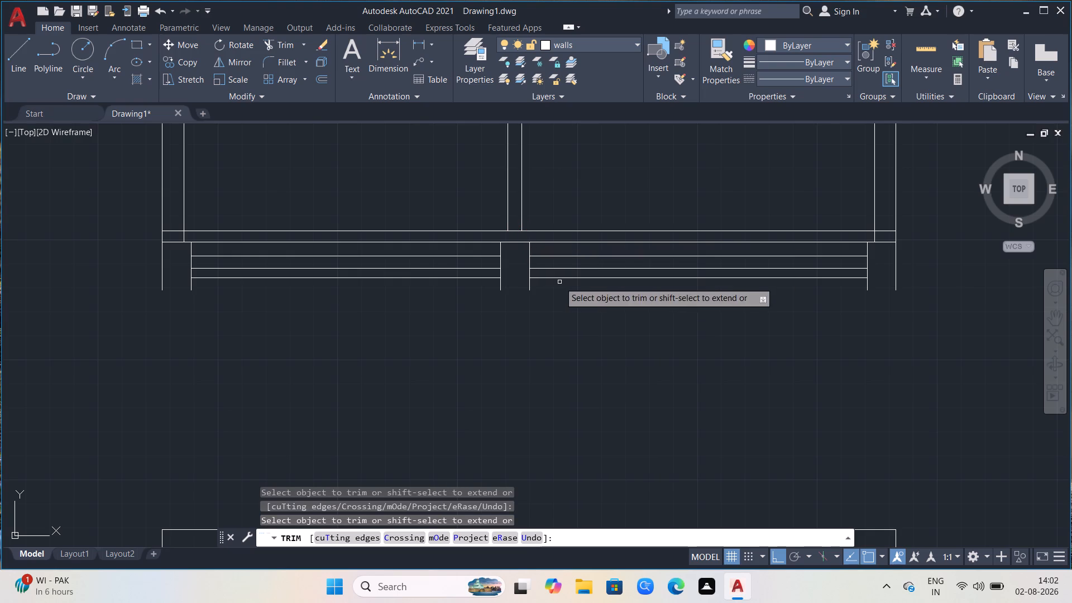
pyautogui.scroll(-1, 555, 293)
pyautogui.scroll(-1, 477, 253)
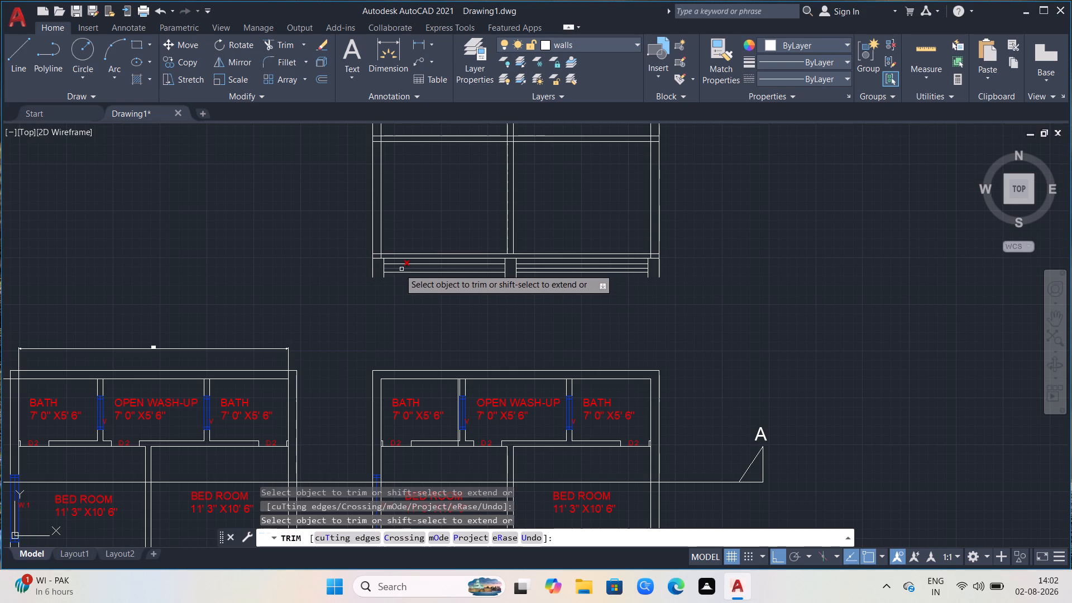
pyautogui.scroll(2, 378, 264)
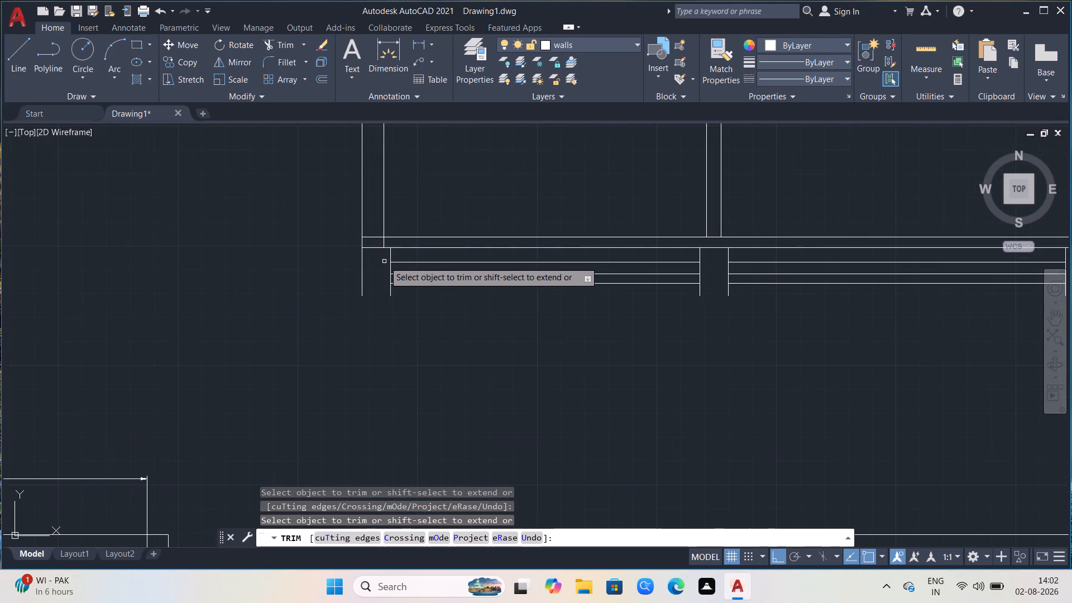
pyautogui.click(385, 238)
pyautogui.scroll(-1, 447, 318)
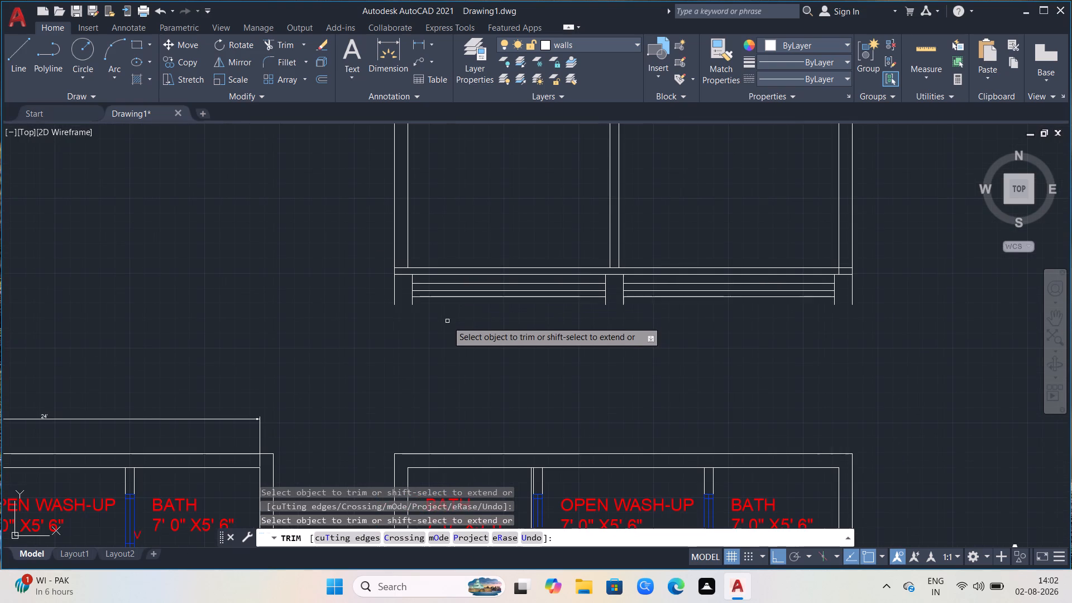
pyautogui.scroll(2, 820, 273)
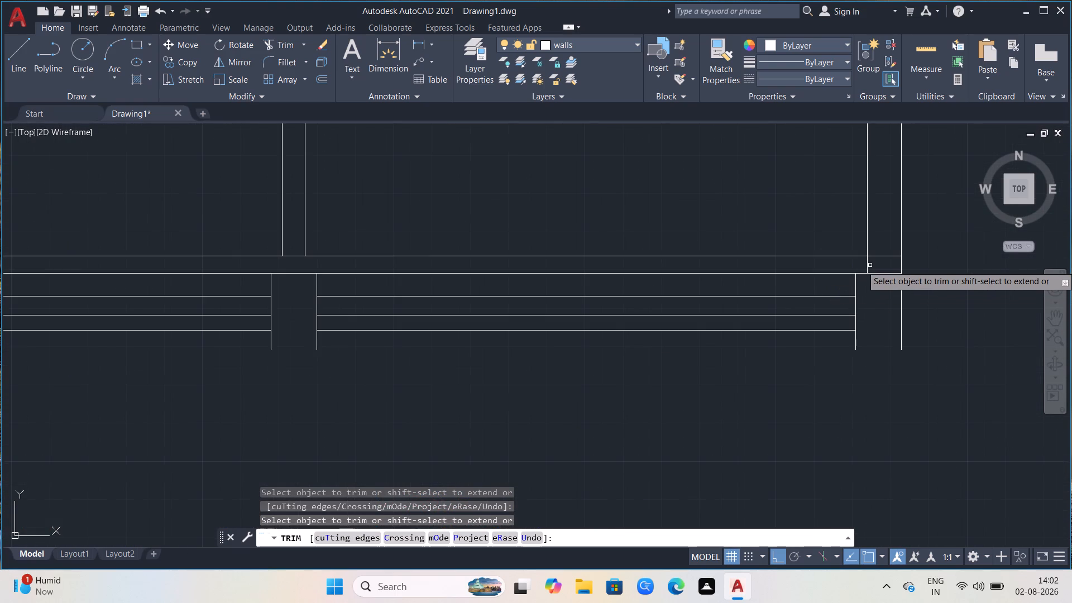
pyautogui.click(870, 265)
pyautogui.click(863, 266)
pyautogui.scroll(-1, 724, 374)
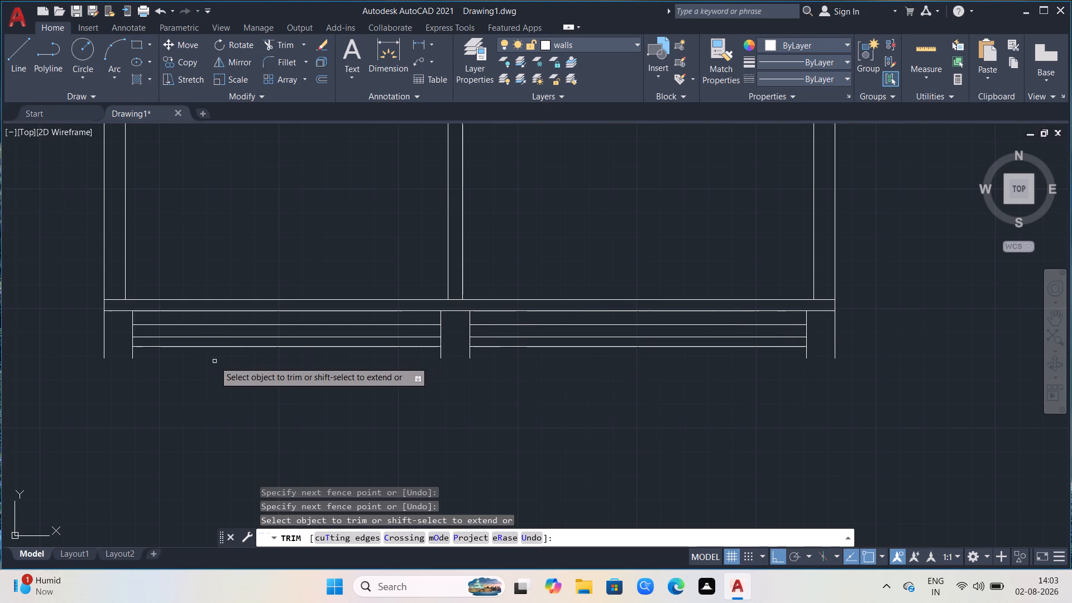
pyautogui.write('BR')
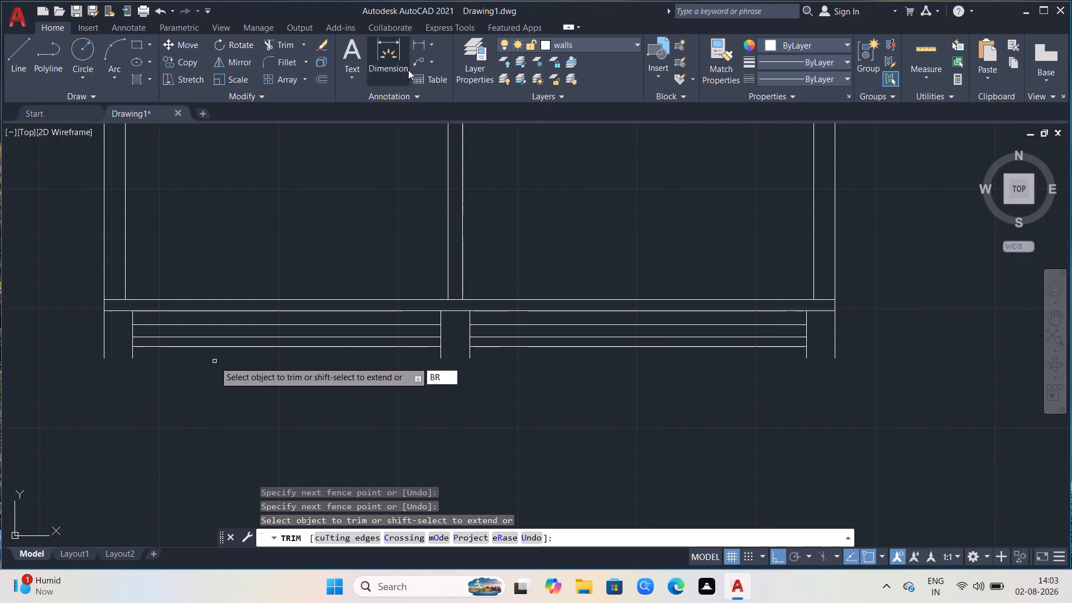
pyautogui.press('Escape')
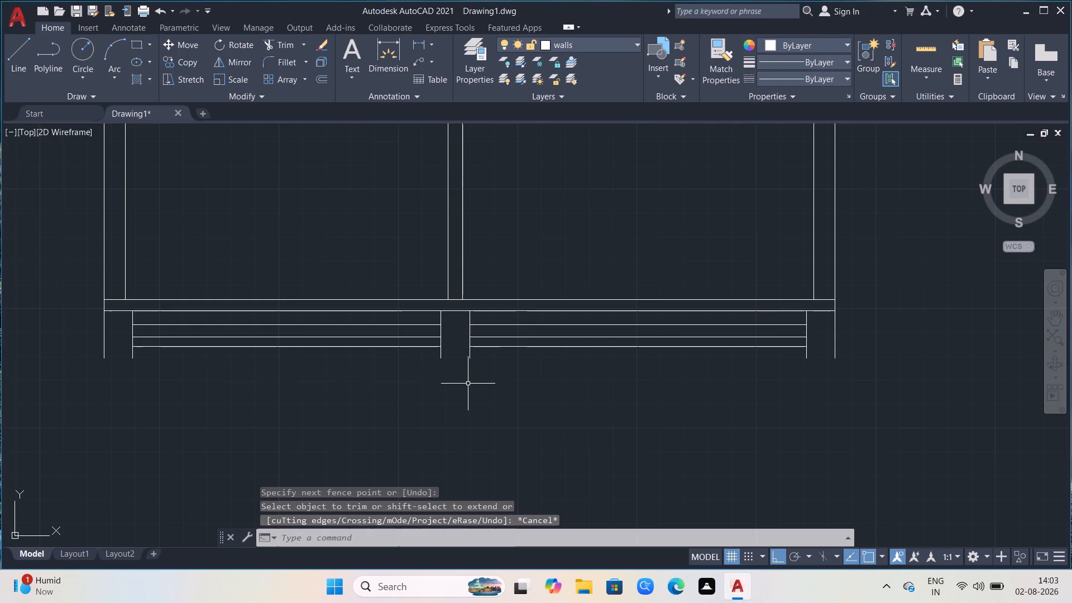
# Draw a break line across the lower ends of the two vertical lines below the left outer wall, with its symbol at mid-width.
pyautogui.press('b')
pyautogui.press('r')
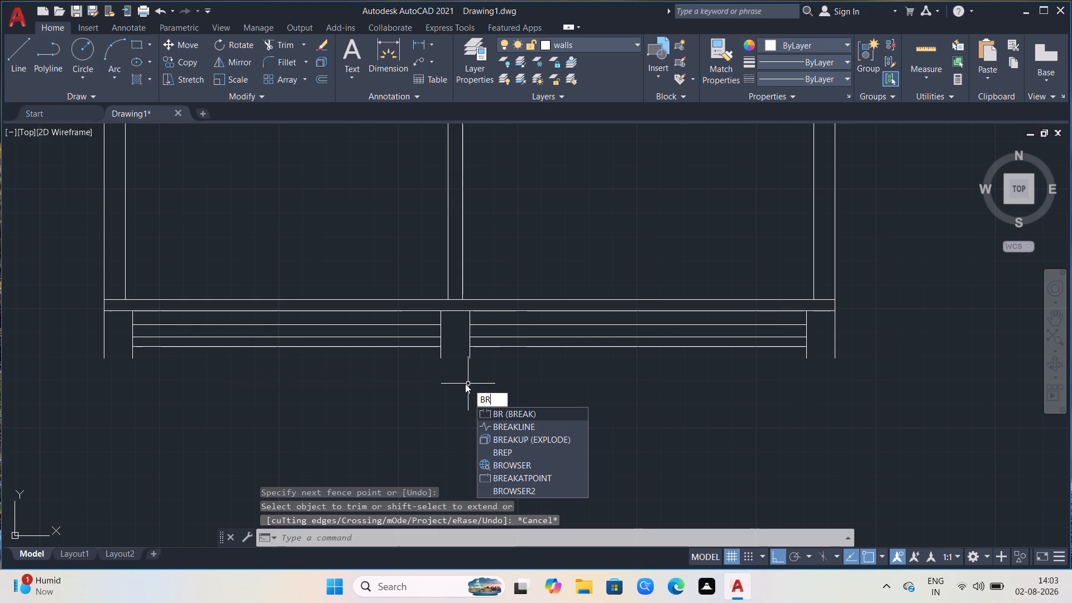
pyautogui.click(528, 423)
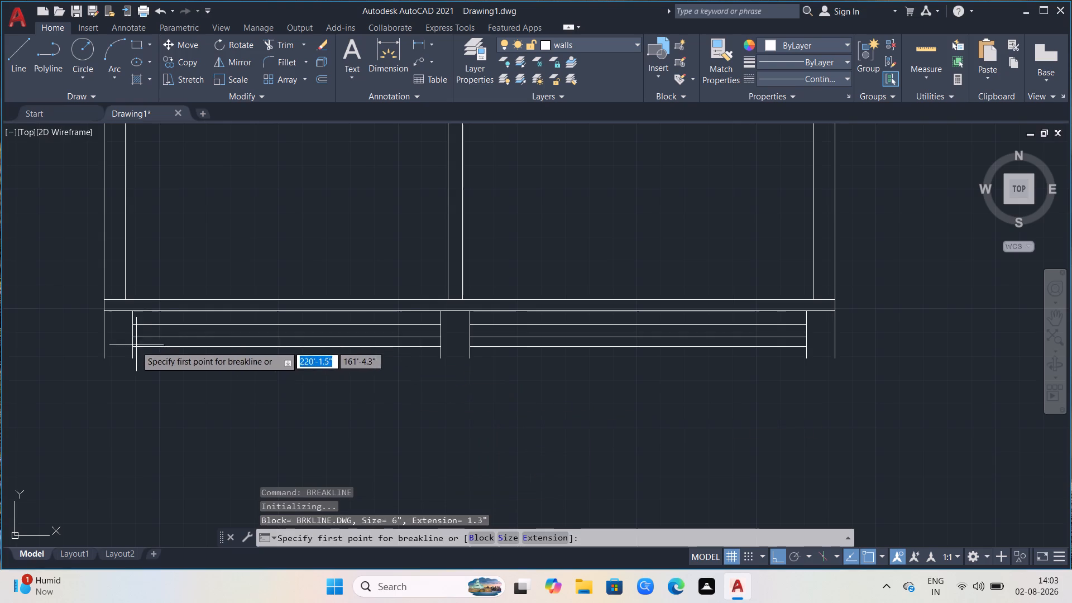
pyautogui.click(109, 356)
pyautogui.click(130, 356)
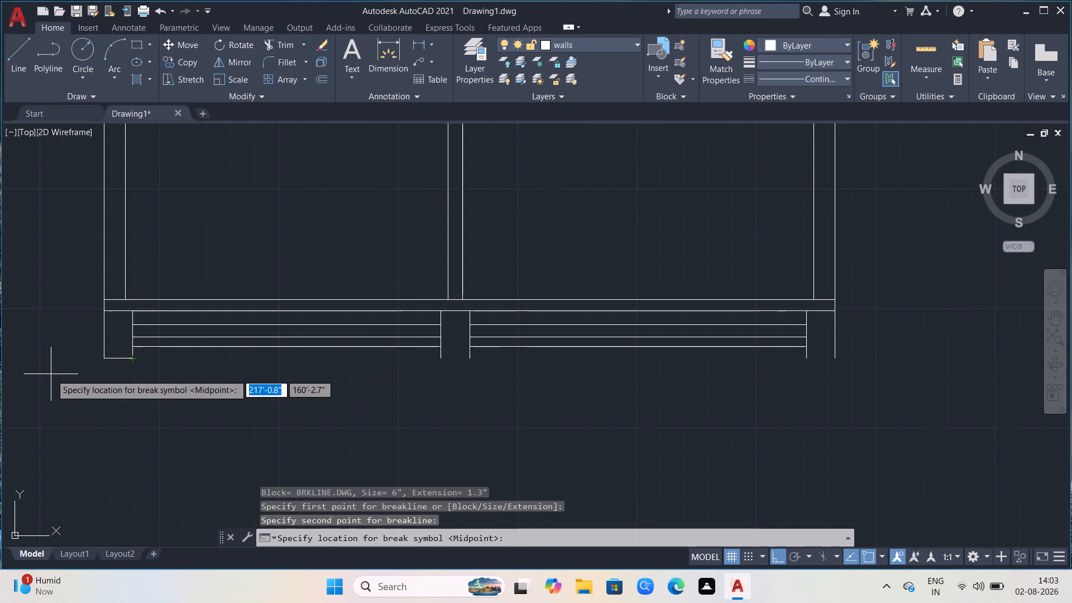
pyautogui.scroll(4, 57, 367)
pyautogui.scroll(2, 409, 371)
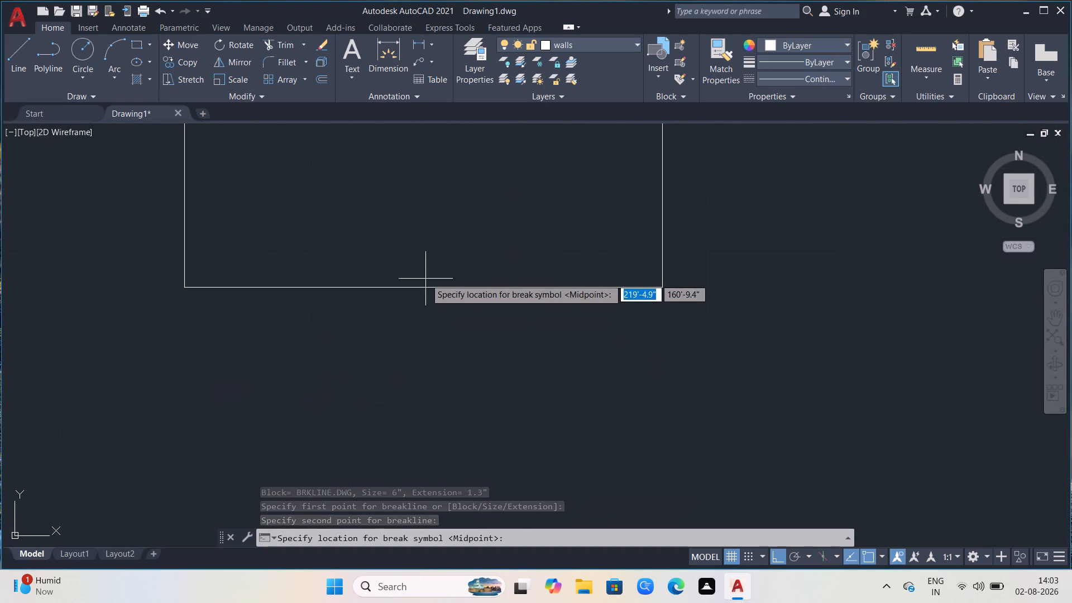
pyautogui.scroll(5, 425, 279)
pyautogui.scroll(-5, 420, 323)
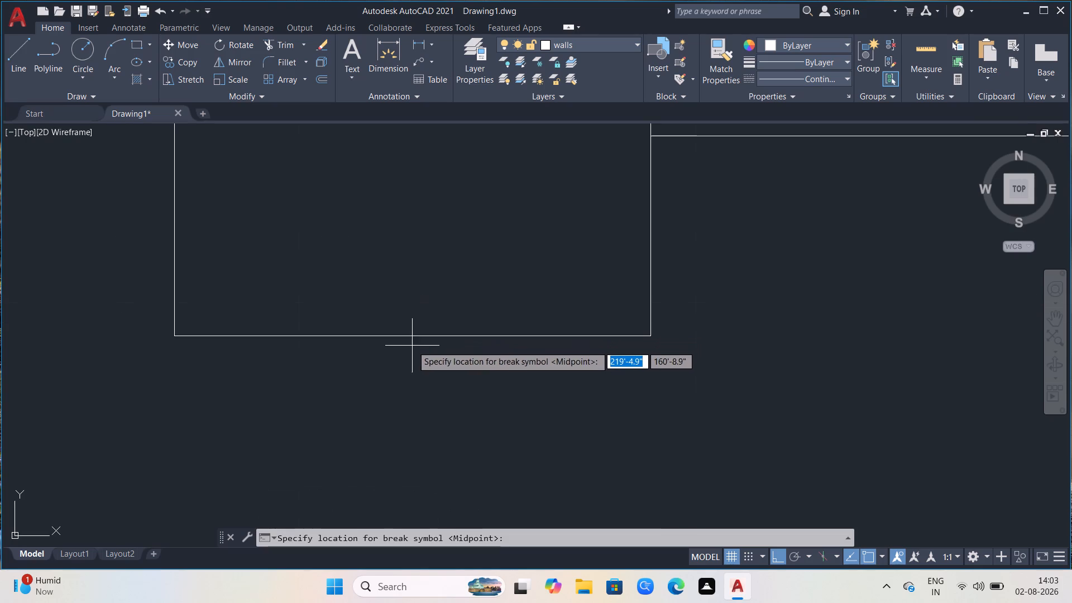
pyautogui.hotkey('ctrl', 'z')
pyautogui.hotkey('ctrl', 'z')
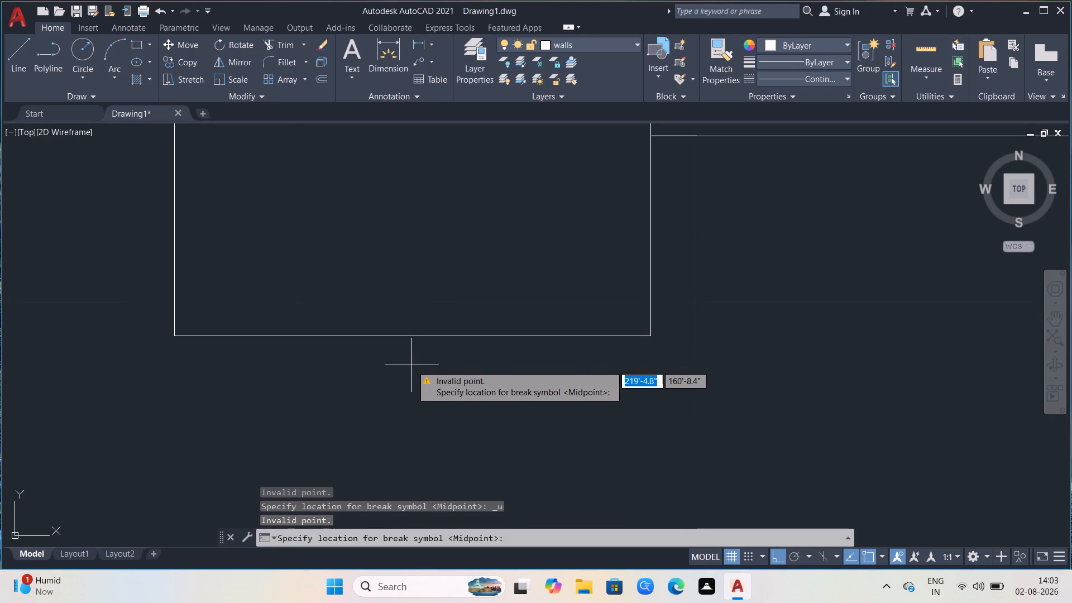
pyautogui.click(417, 340)
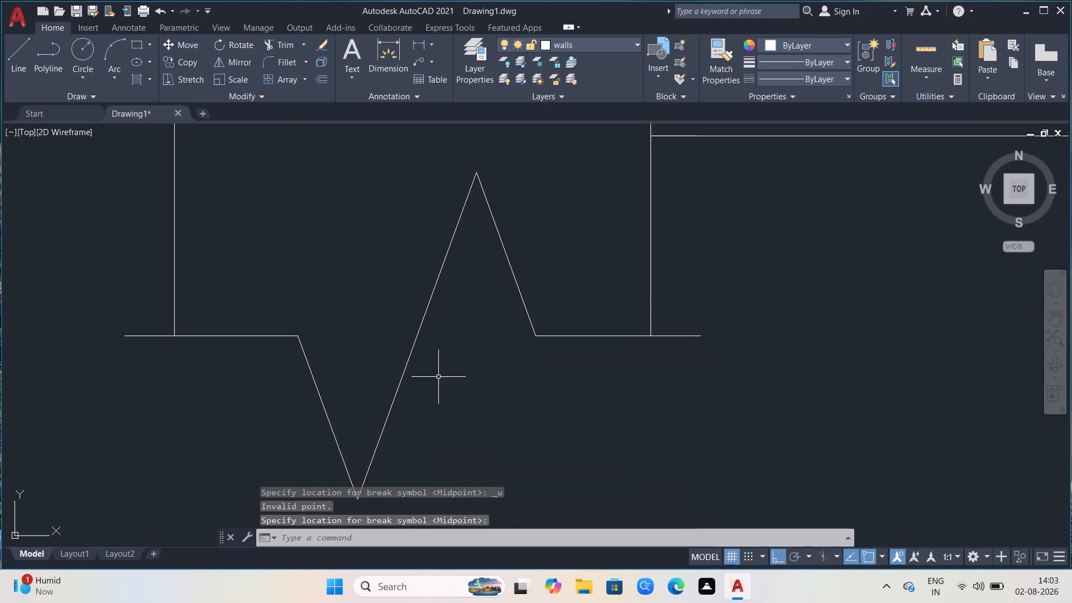
# Copy the break line from the left outer wall's base to the lower ends of the vertical lines below the middle and right walls.
pyautogui.scroll(-5, 480, 418)
pyautogui.scroll(-2, 324, 409)
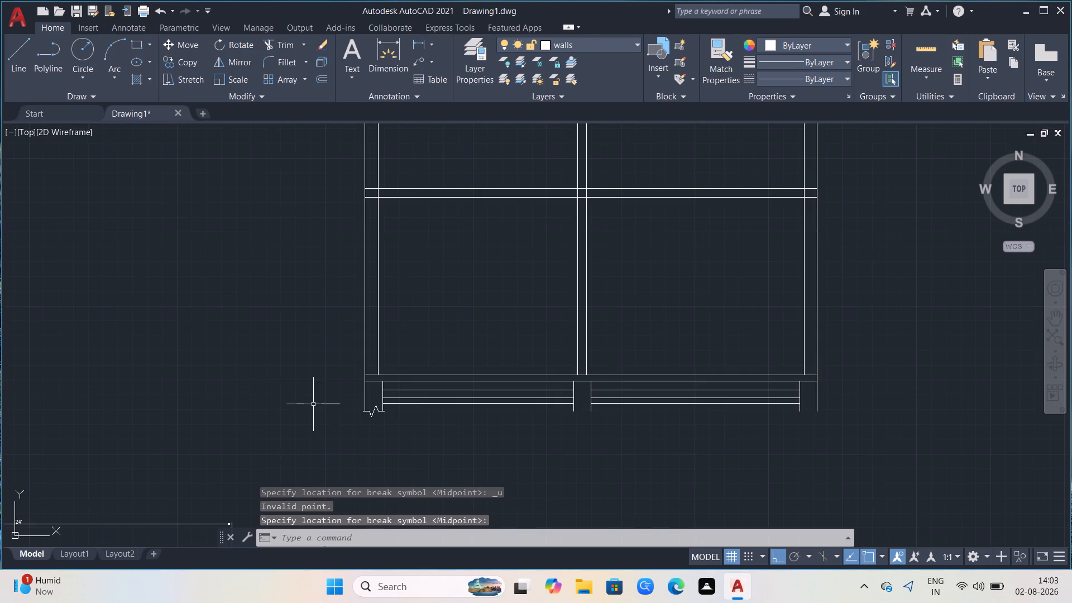
pyautogui.scroll(3, 572, 403)
pyautogui.scroll(2, 587, 455)
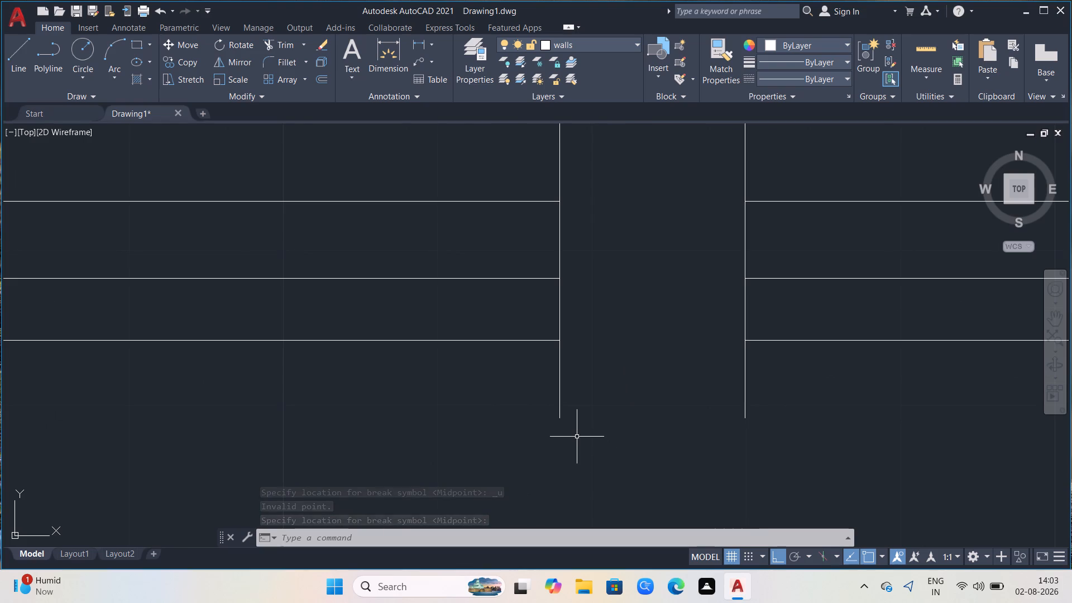
pyautogui.scroll(-2, 577, 438)
pyautogui.scroll(-2, 307, 423)
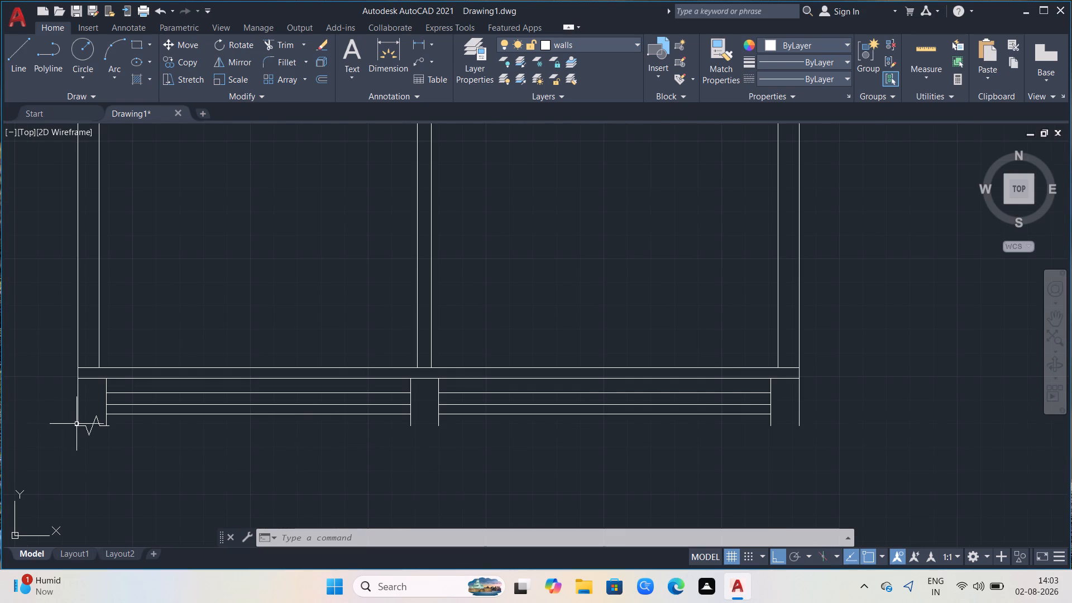
pyautogui.click(83, 428)
pyautogui.write('CO')
pyautogui.press('Return')
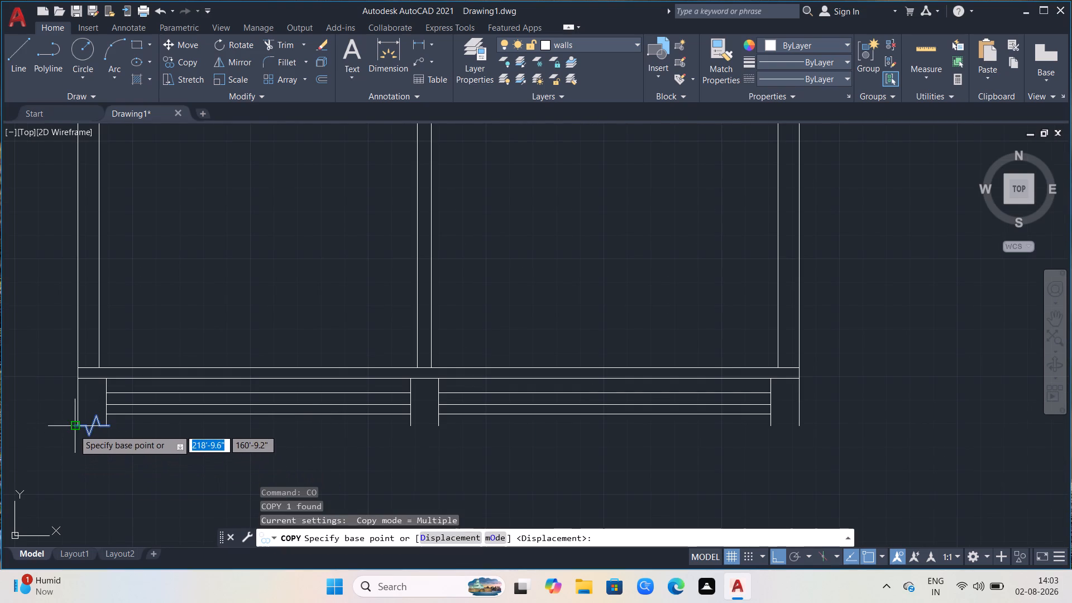
pyautogui.scroll(4, 74, 430)
pyautogui.click(90, 394)
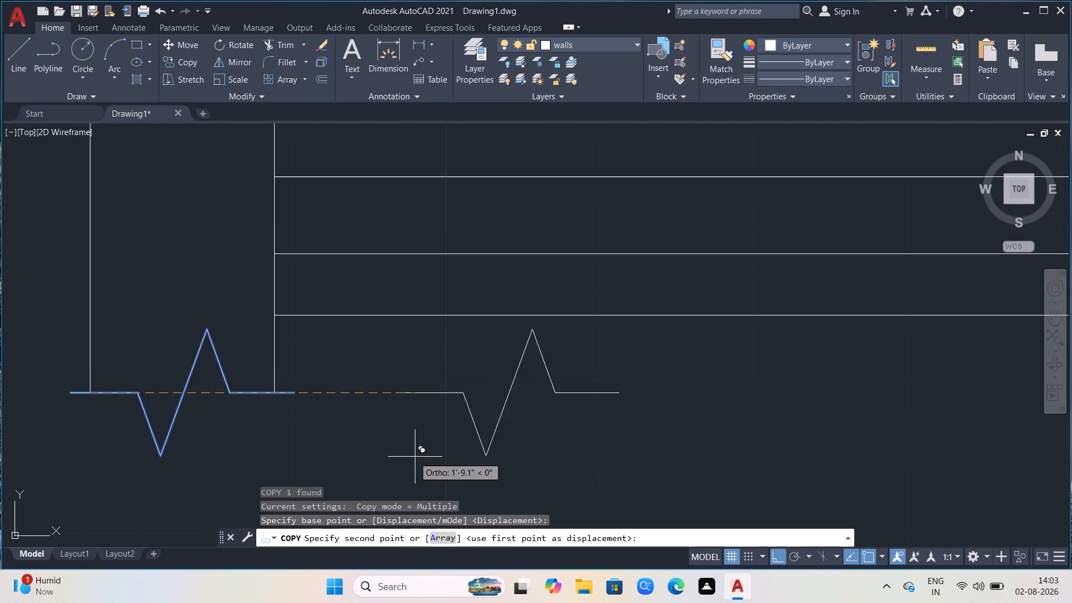
pyautogui.scroll(-3, 415, 457)
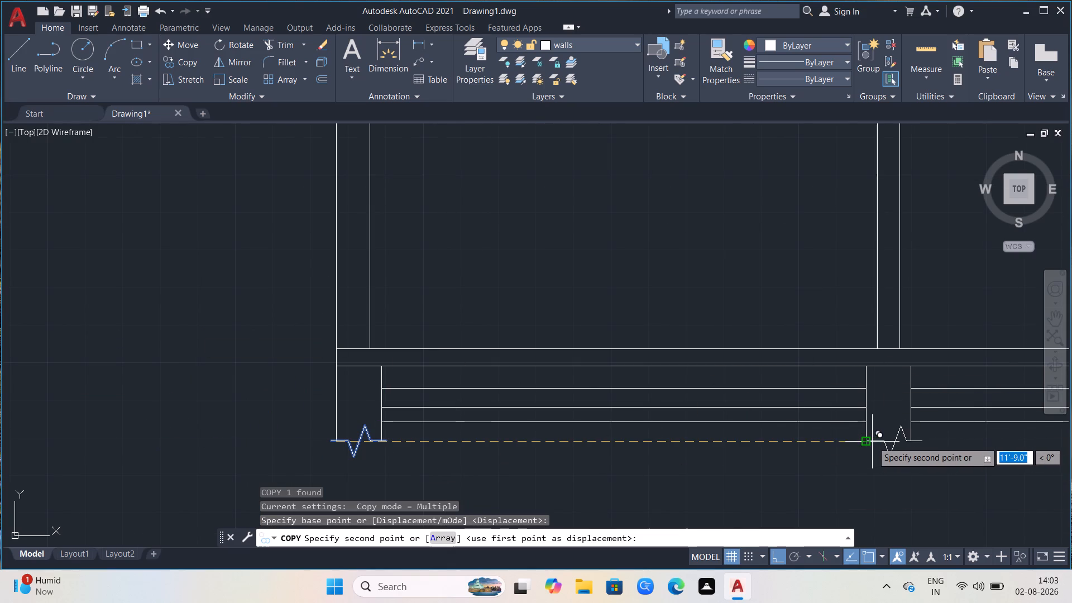
pyautogui.scroll(4, 872, 442)
pyautogui.click(830, 444)
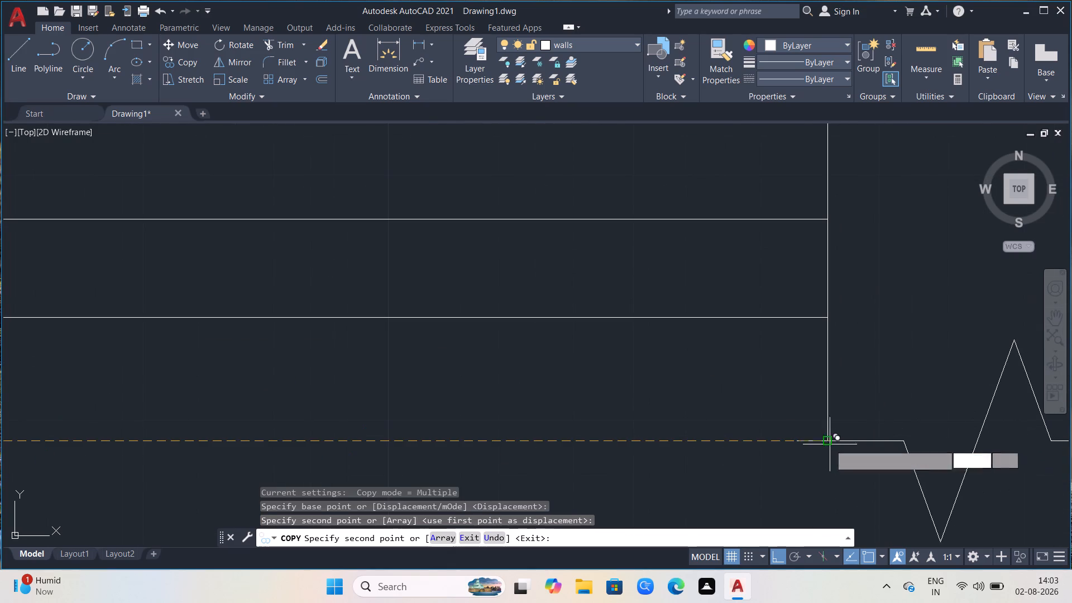
pyautogui.scroll(-3, 642, 439)
pyautogui.scroll(-2, 478, 379)
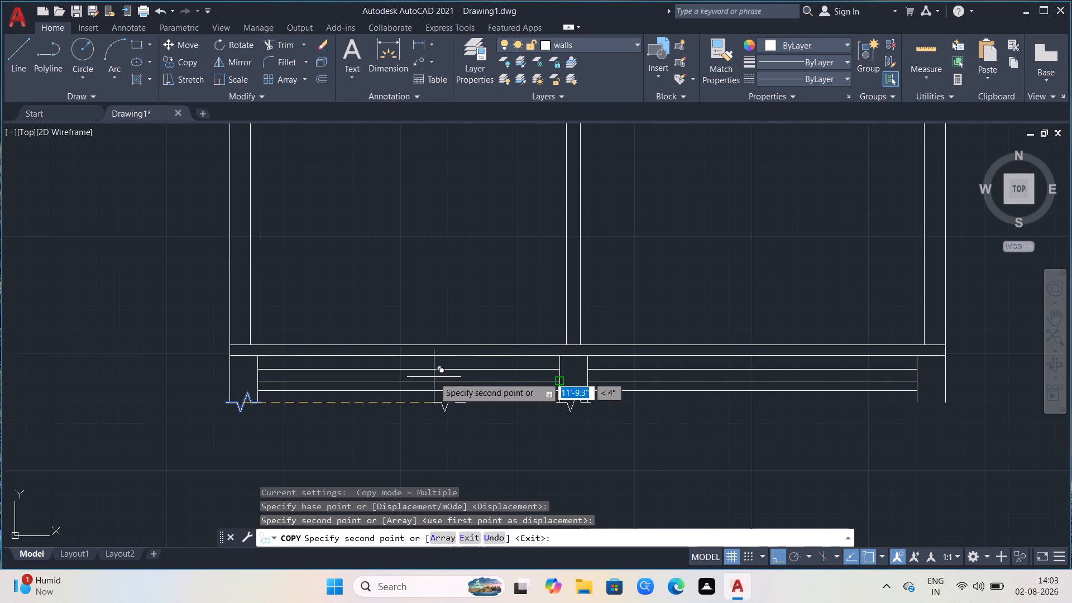
pyautogui.scroll(-2, 434, 377)
pyautogui.scroll(2, 709, 434)
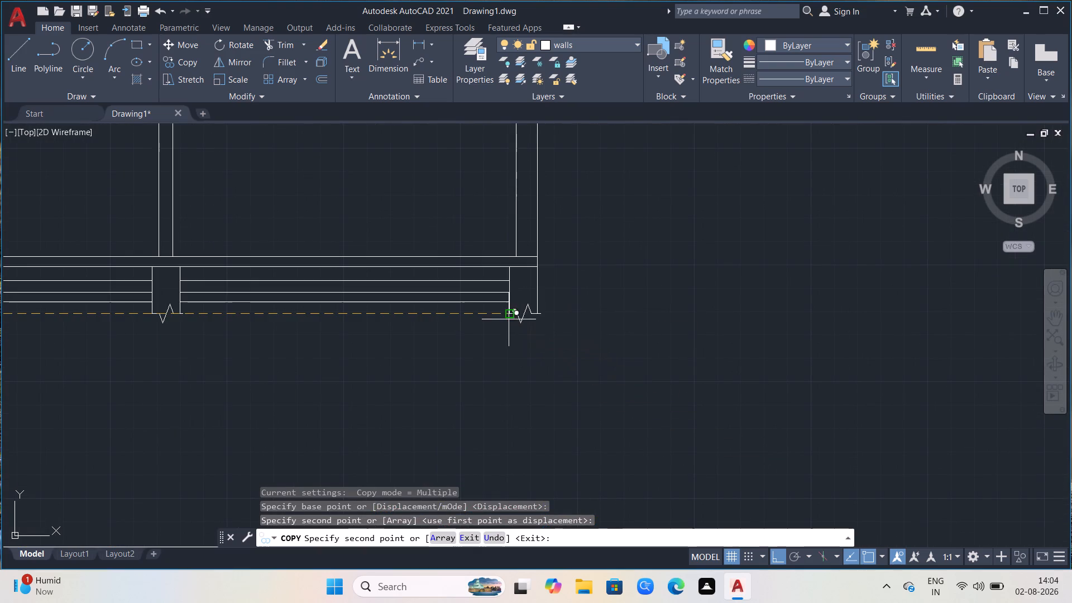
pyautogui.click(508, 314)
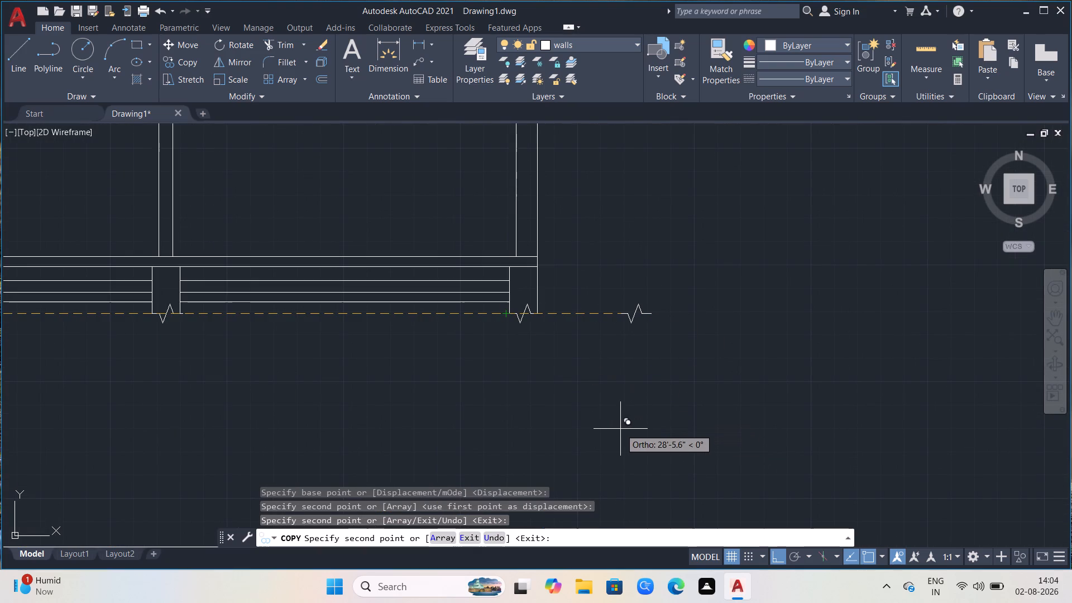
pyautogui.press('Escape')
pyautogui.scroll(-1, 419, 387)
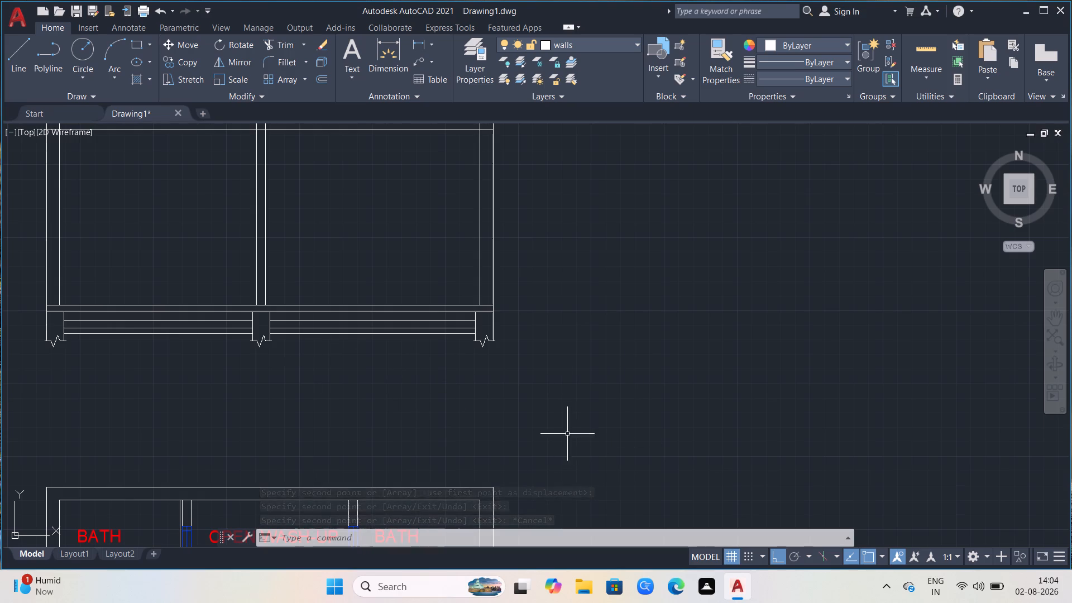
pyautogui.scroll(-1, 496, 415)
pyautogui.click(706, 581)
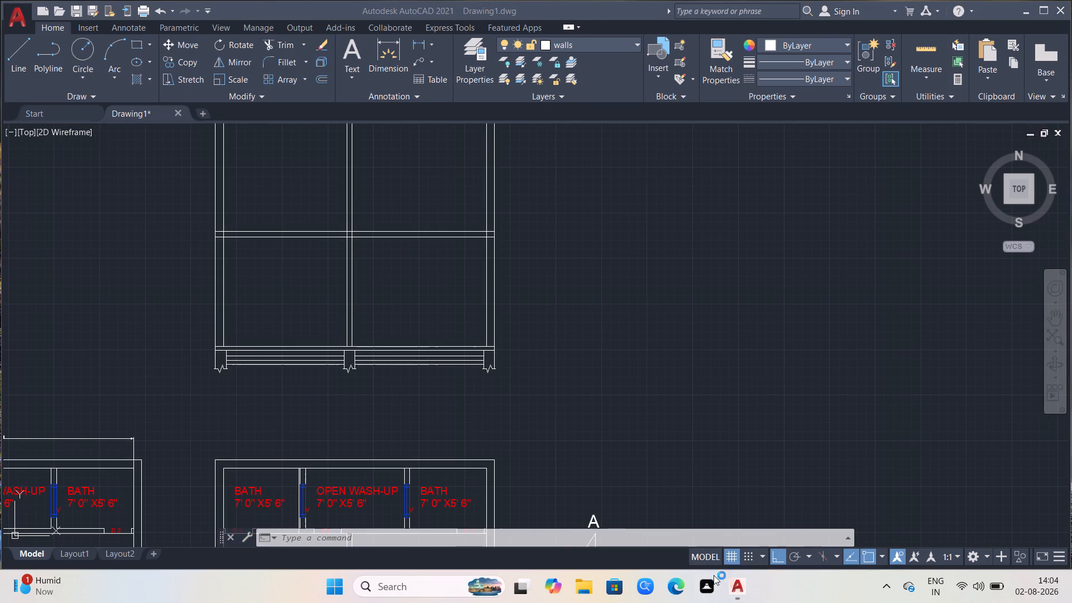
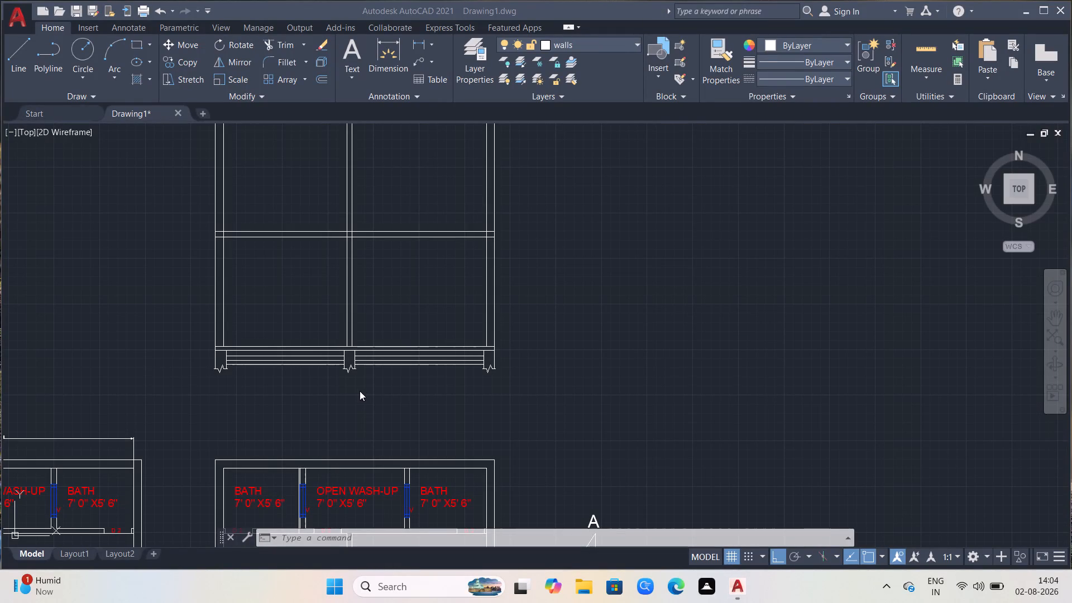
# Review the finished section outline and its base together with the ground and first floor plans below it.
pyautogui.scroll(-1, 432, 374)
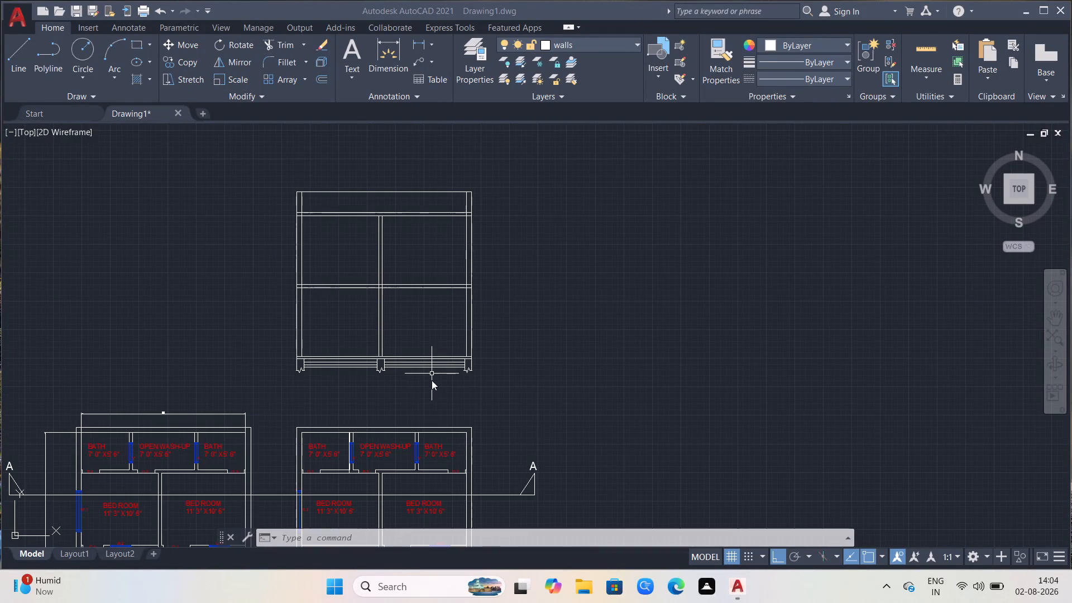
pyautogui.scroll(-1, 431, 417)
pyautogui.scroll(-1, 563, 356)
pyautogui.scroll(2, 532, 317)
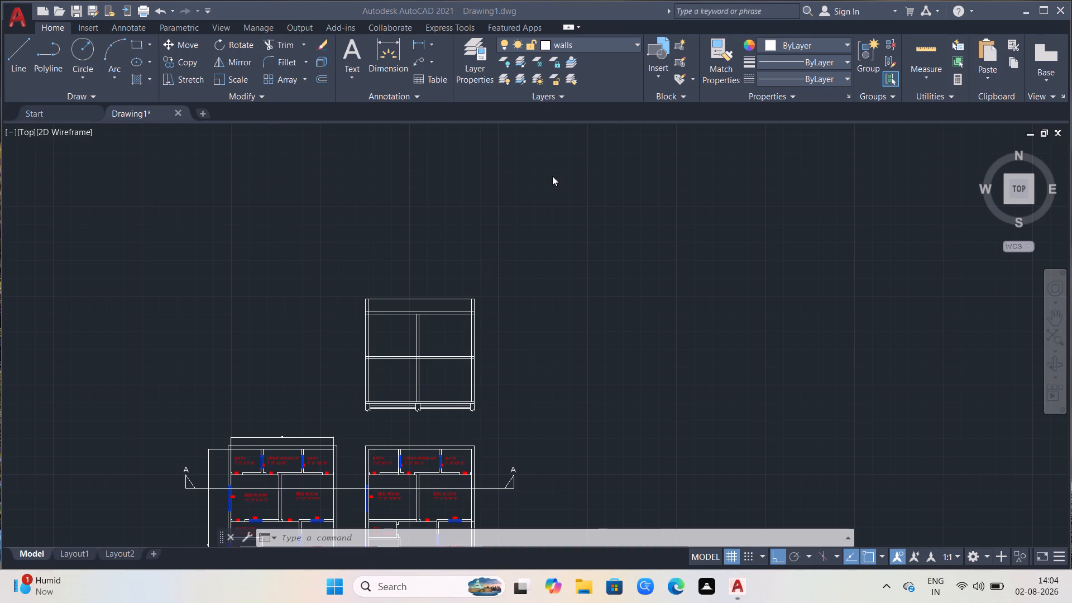
pyautogui.scroll(-1, 204, 286)
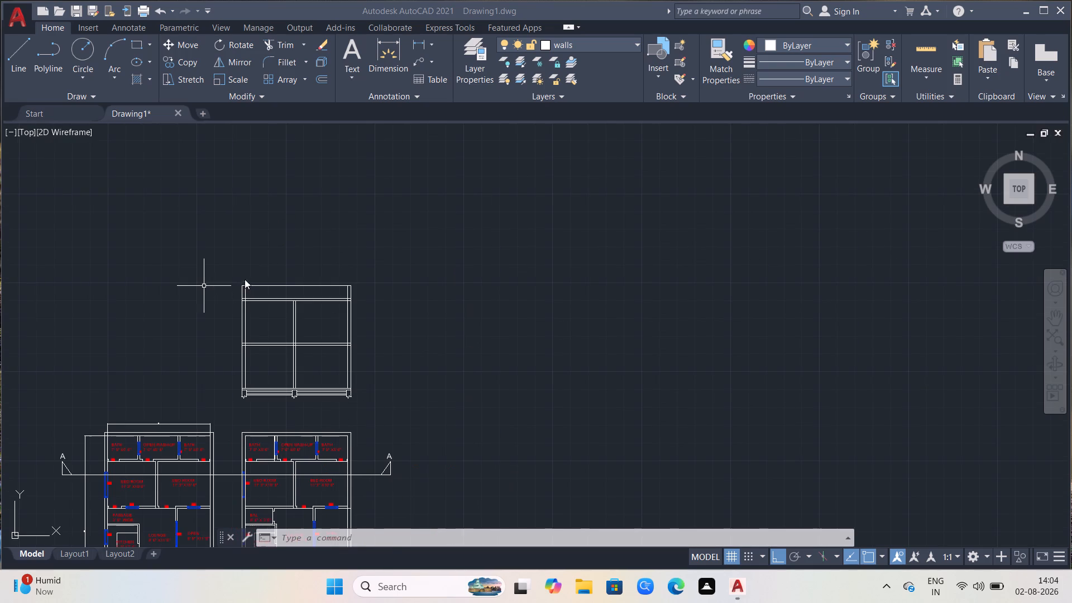
pyautogui.scroll(1, 174, 318)
pyautogui.scroll(-1, 478, 314)
pyautogui.scroll(-2, 289, 367)
pyautogui.scroll(2, 223, 404)
pyautogui.scroll(-2, 219, 391)
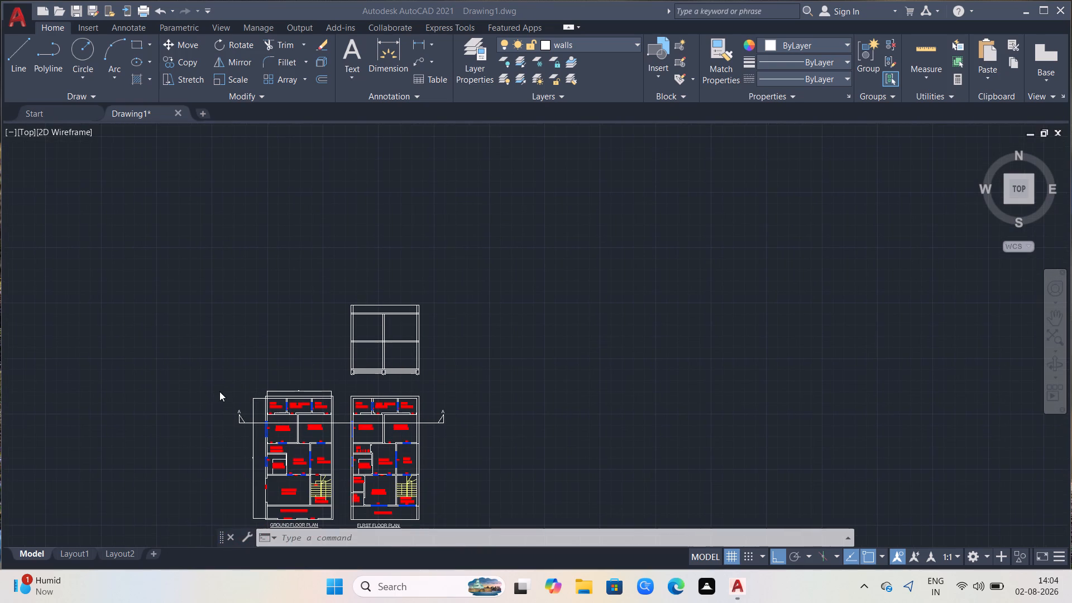
pyautogui.scroll(3, 185, 412)
pyautogui.scroll(-1, 181, 417)
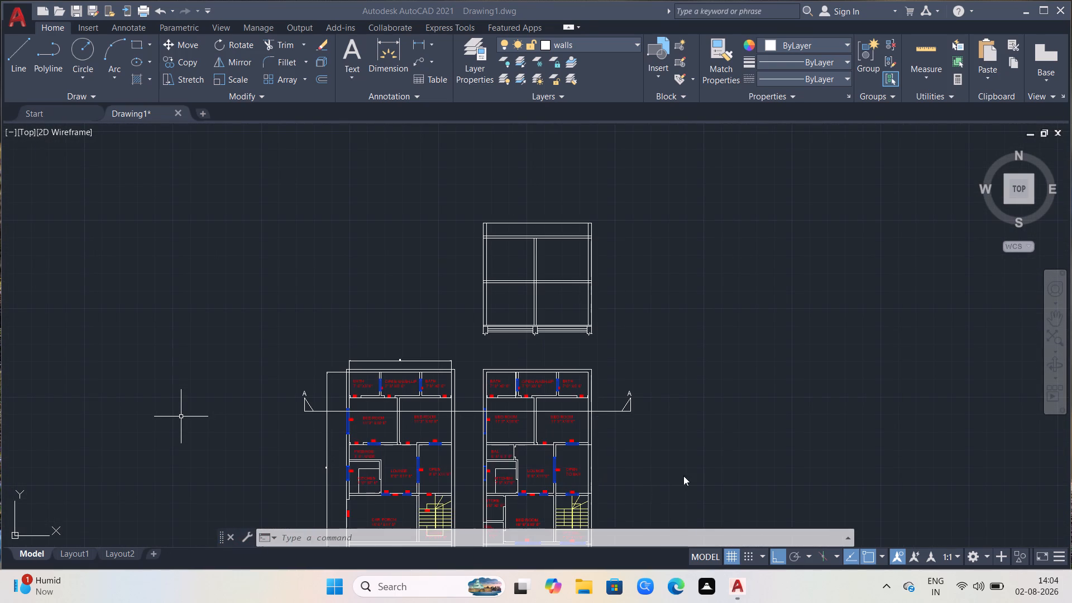
pyautogui.scroll(-1, 960, 438)
pyautogui.scroll(-1, 430, 339)
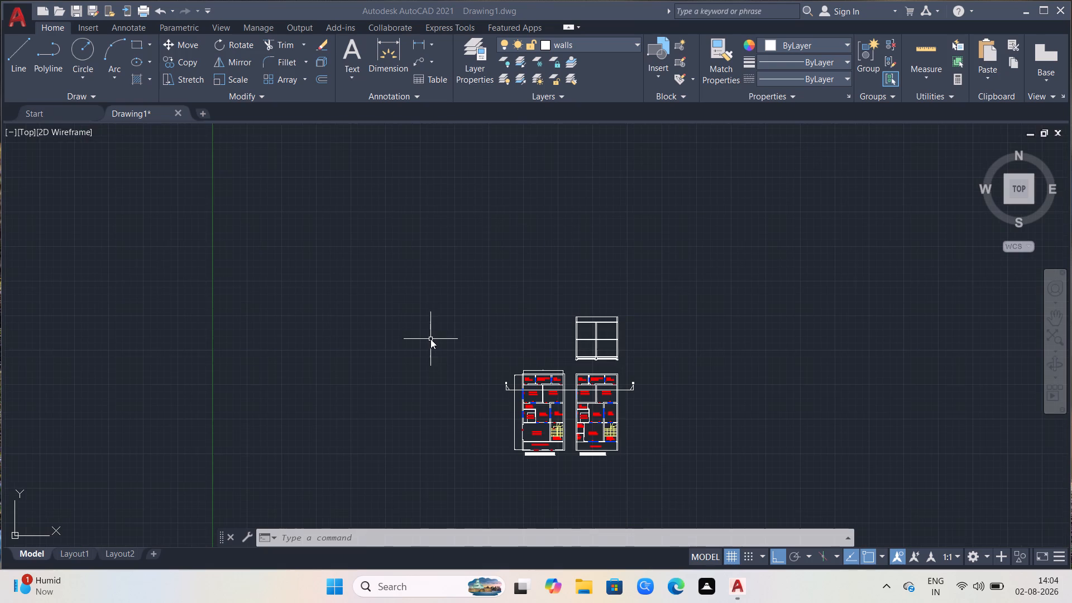
pyautogui.scroll(1, 548, 448)
pyautogui.scroll(2, 739, 443)
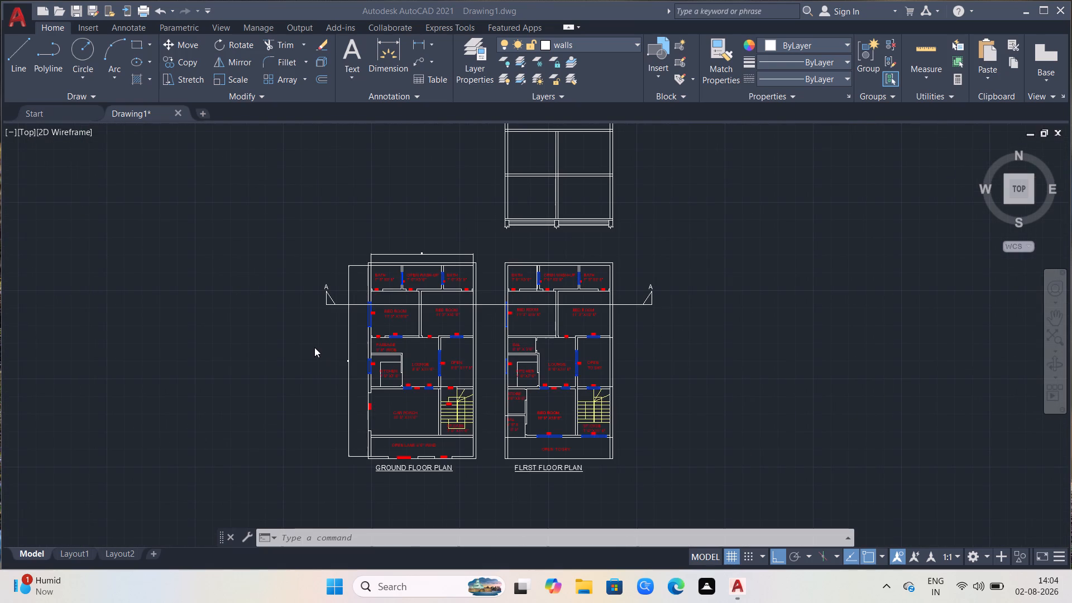
pyautogui.scroll(-1, 315, 358)
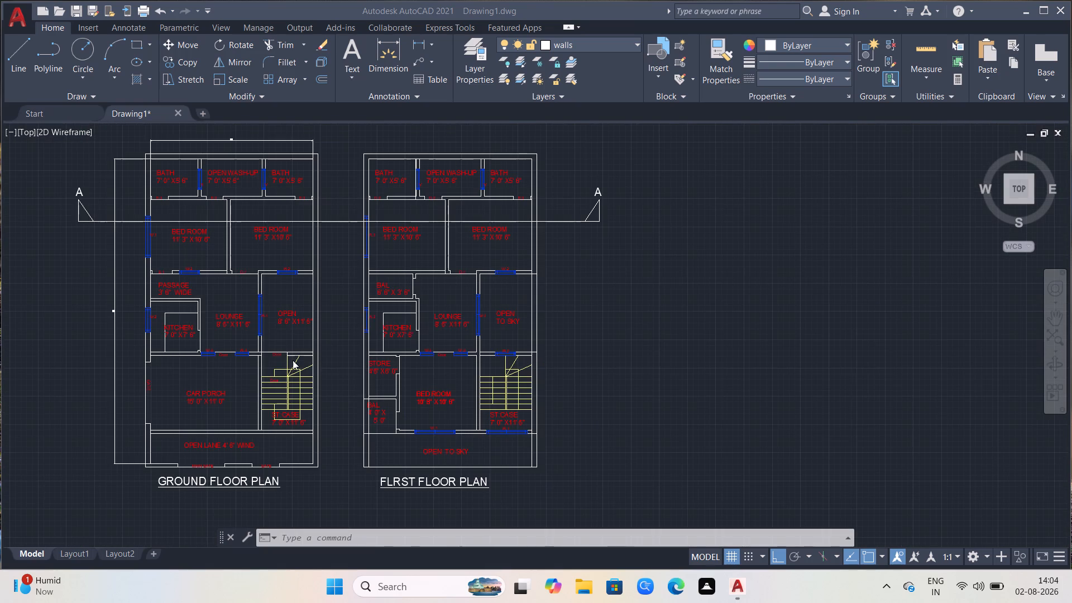
pyautogui.scroll(-1, 228, 322)
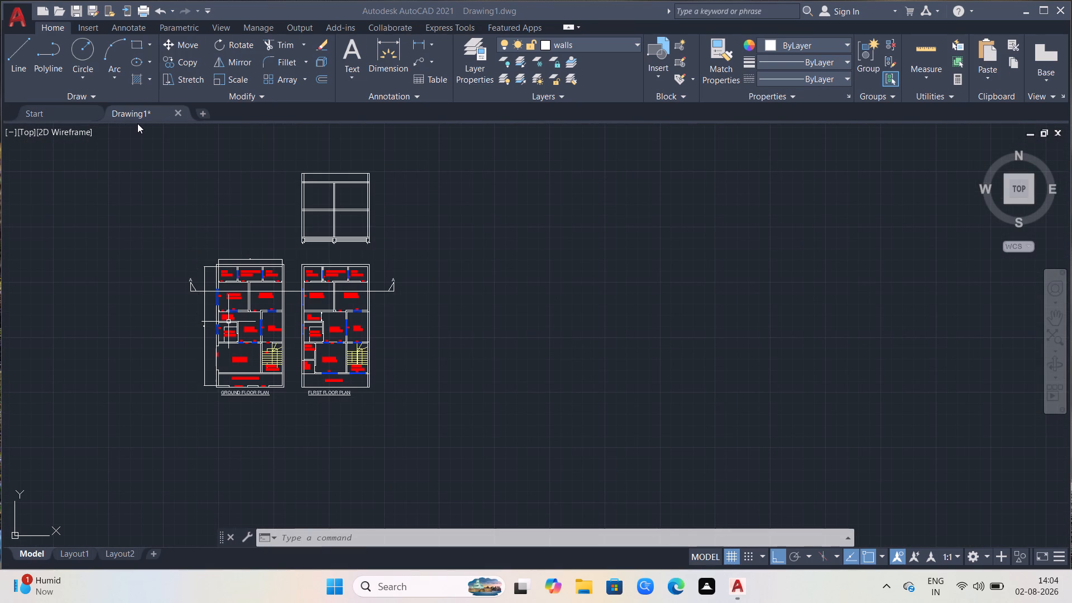
pyautogui.scroll(1, 148, 141)
pyautogui.scroll(-1, 264, 232)
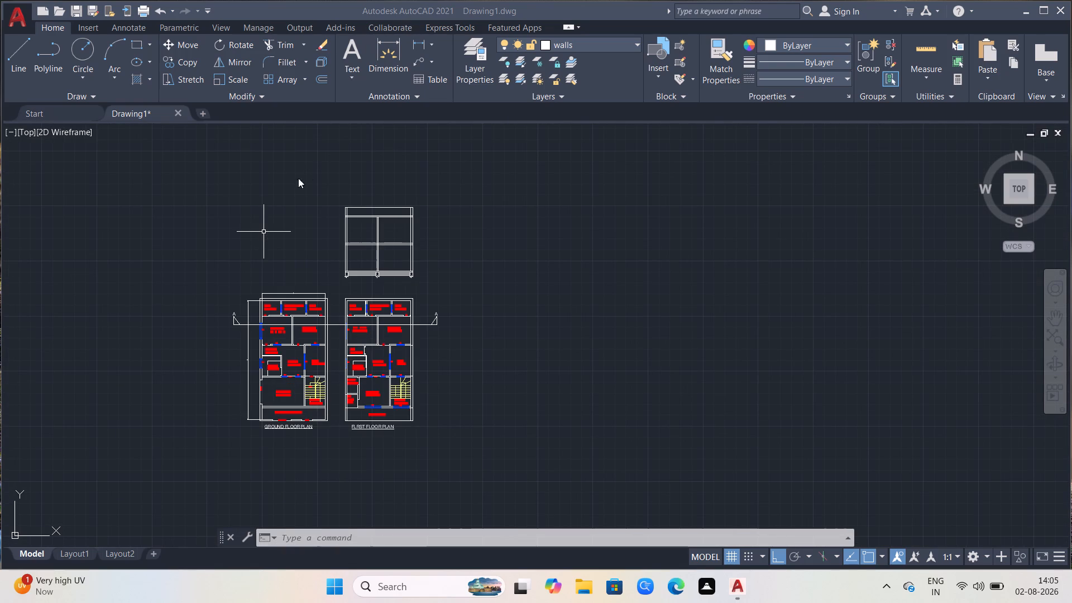
pyautogui.scroll(1, 199, 257)
pyautogui.scroll(-1, 199, 257)
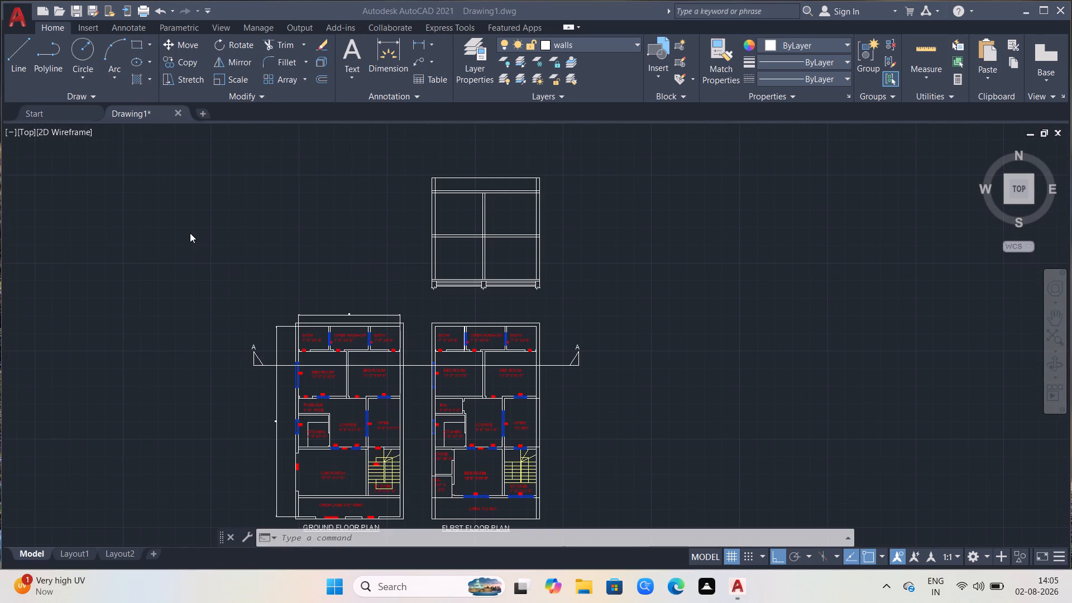
pyautogui.scroll(1, 148, 255)
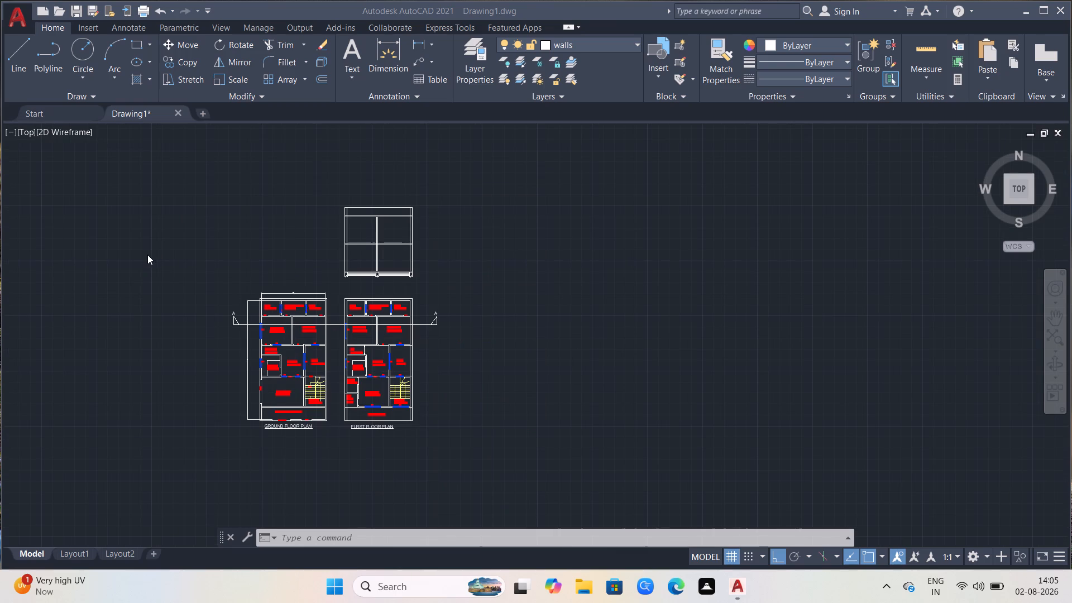
pyautogui.scroll(-1, 159, 268)
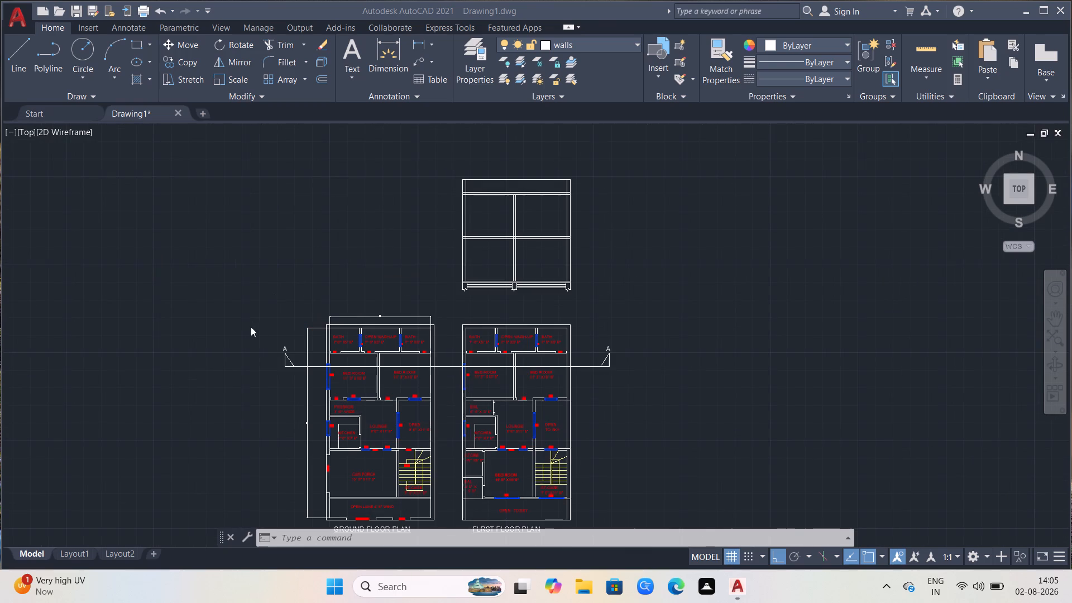
pyautogui.scroll(2, 247, 345)
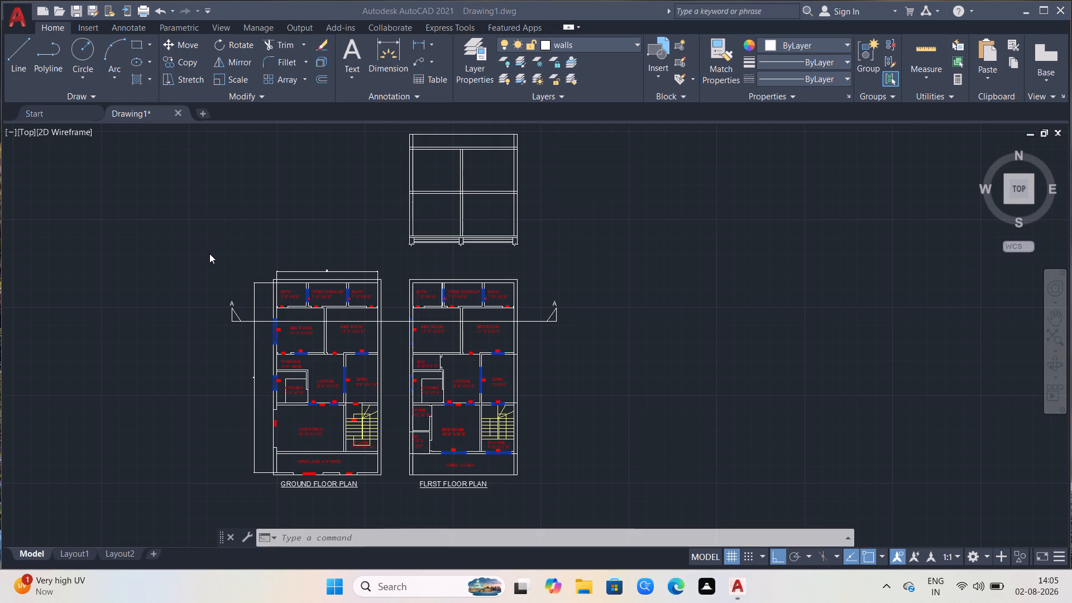
pyautogui.scroll(-2, 453, 97)
pyautogui.scroll(-3, 524, 190)
pyautogui.scroll(1, 557, 136)
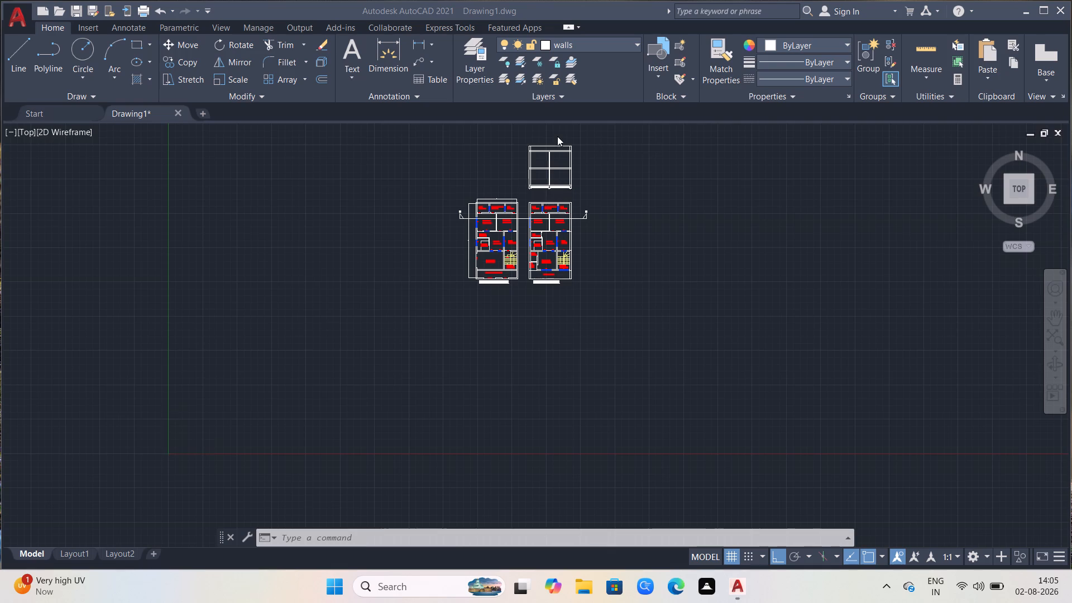
pyautogui.scroll(3, 557, 136)
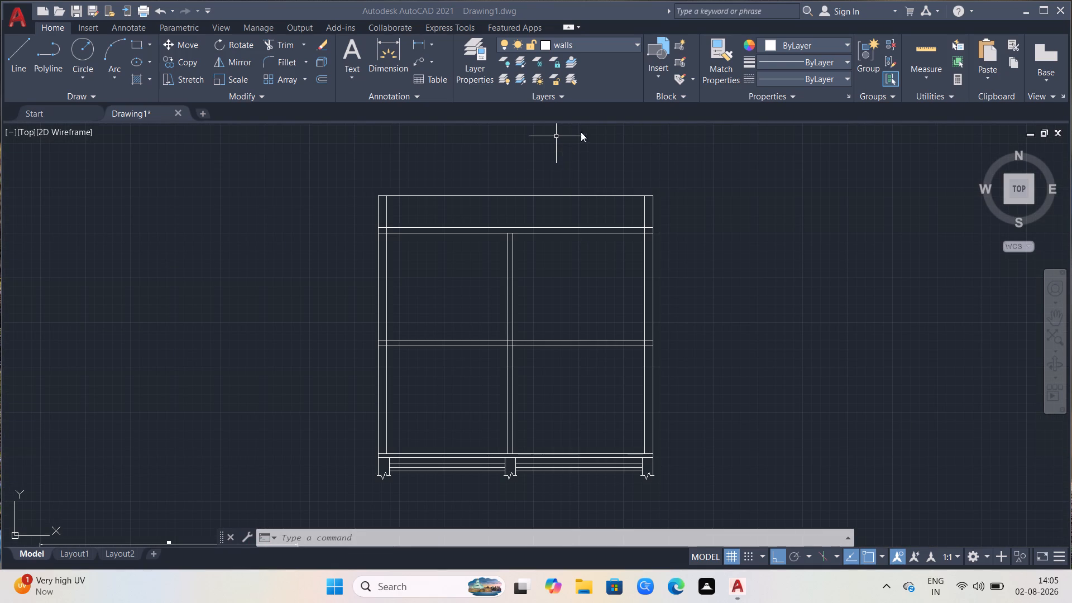
pyautogui.scroll(-1, 530, 170)
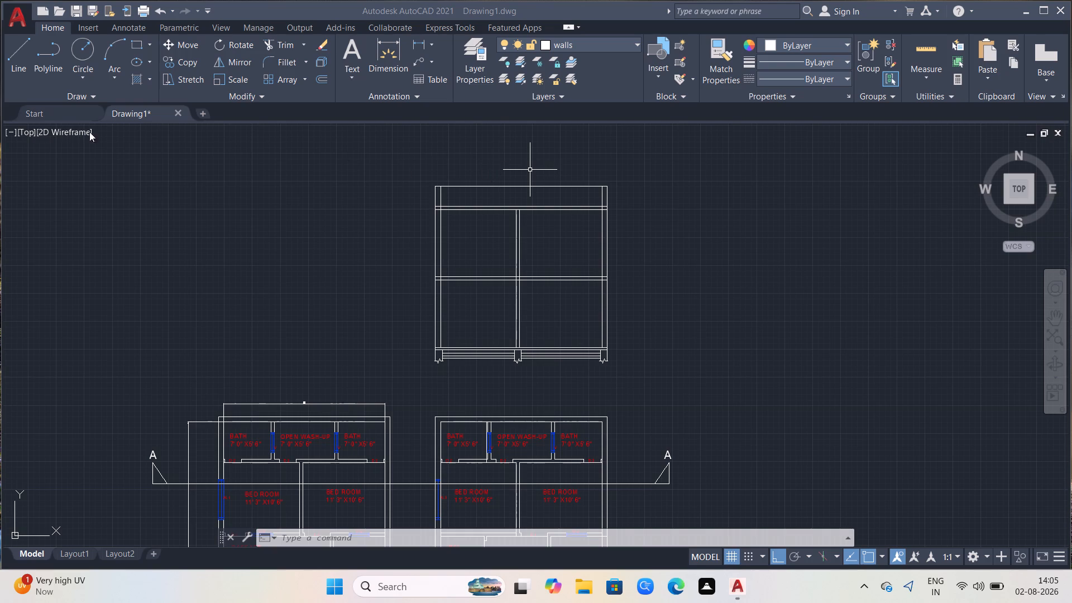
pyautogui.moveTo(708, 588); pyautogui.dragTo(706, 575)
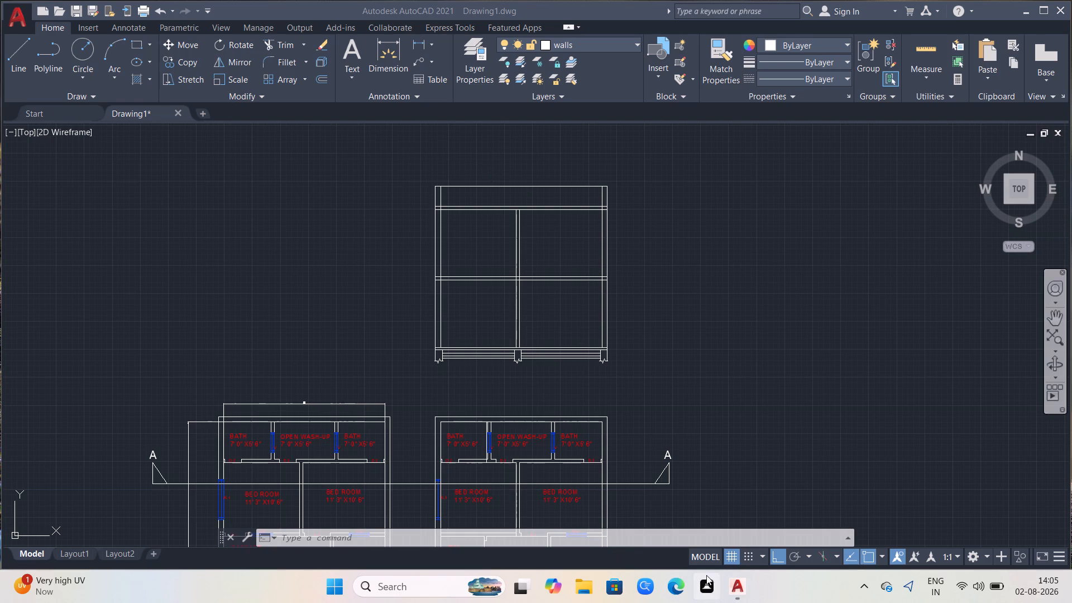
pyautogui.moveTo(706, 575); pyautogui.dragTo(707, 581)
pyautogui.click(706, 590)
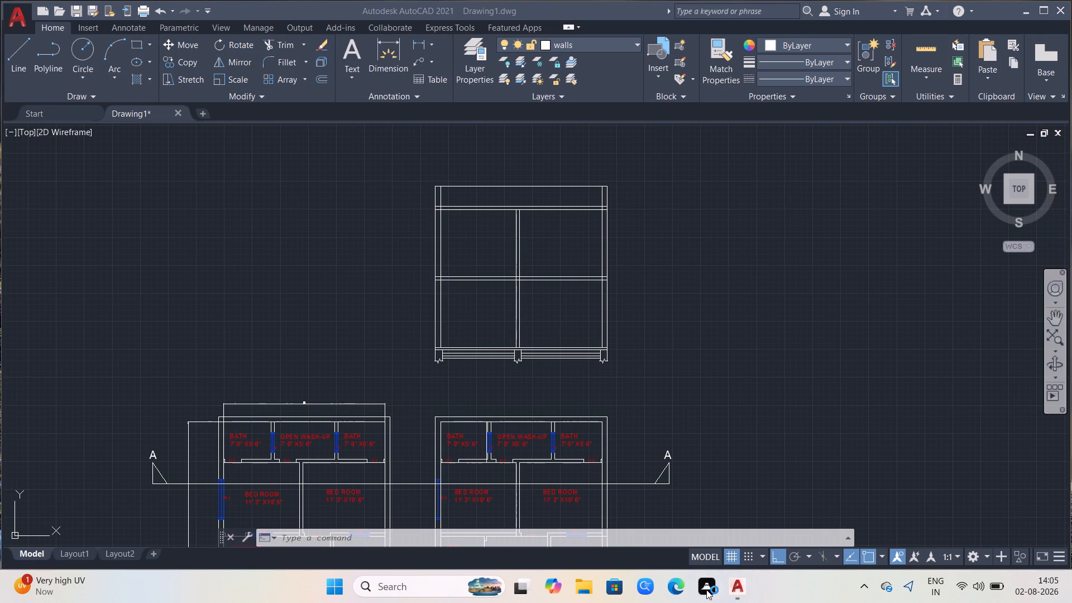
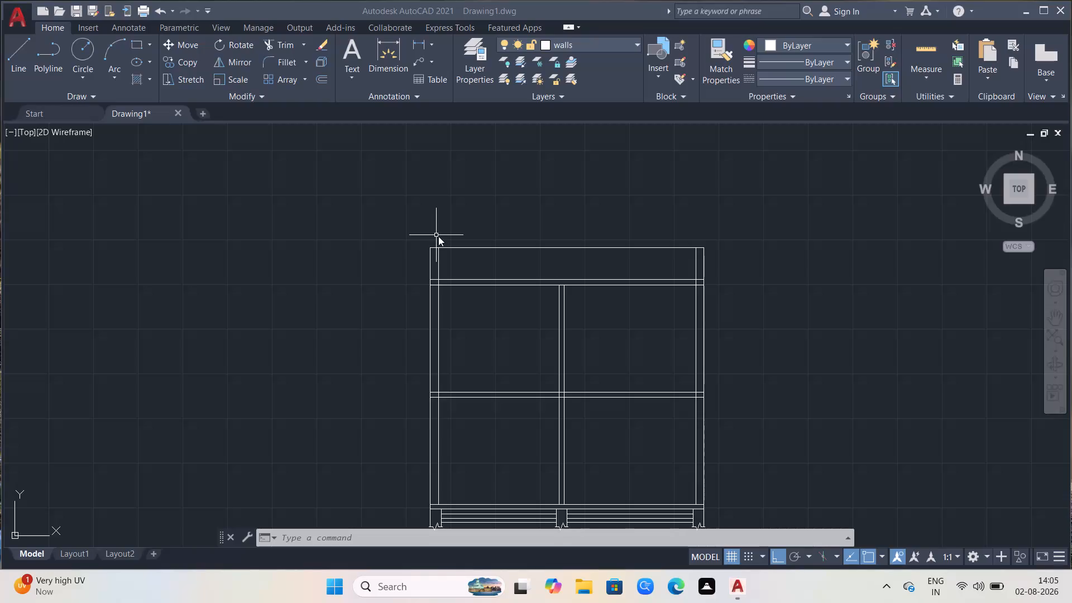
# Examine the section's walls, slabs and base, and compare it with the ground and first floor plans below.
pyautogui.scroll(-2, 494, 303)
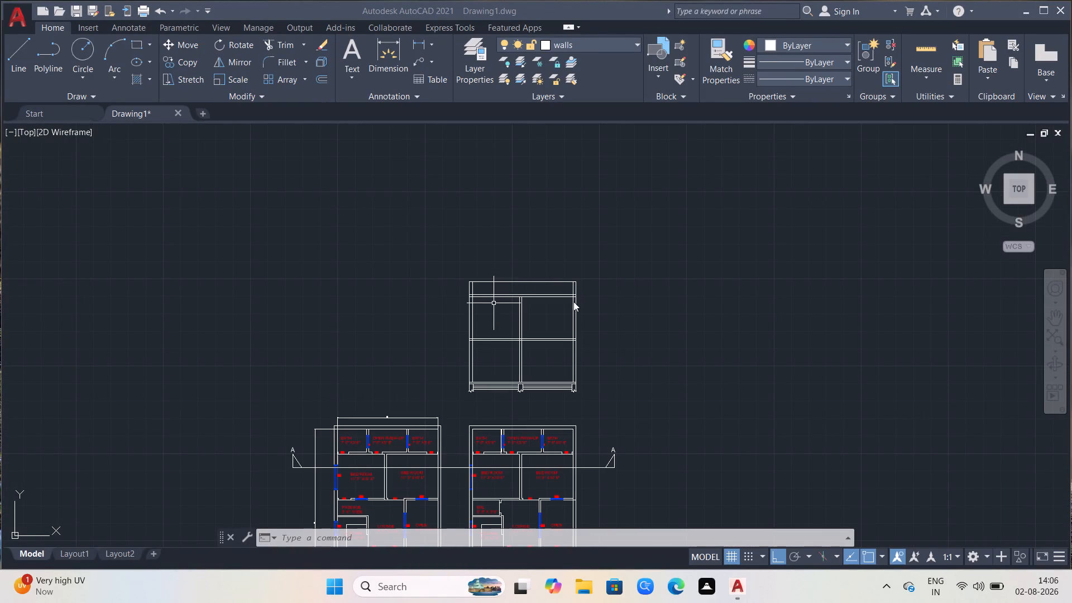
pyautogui.scroll(1, 510, 331)
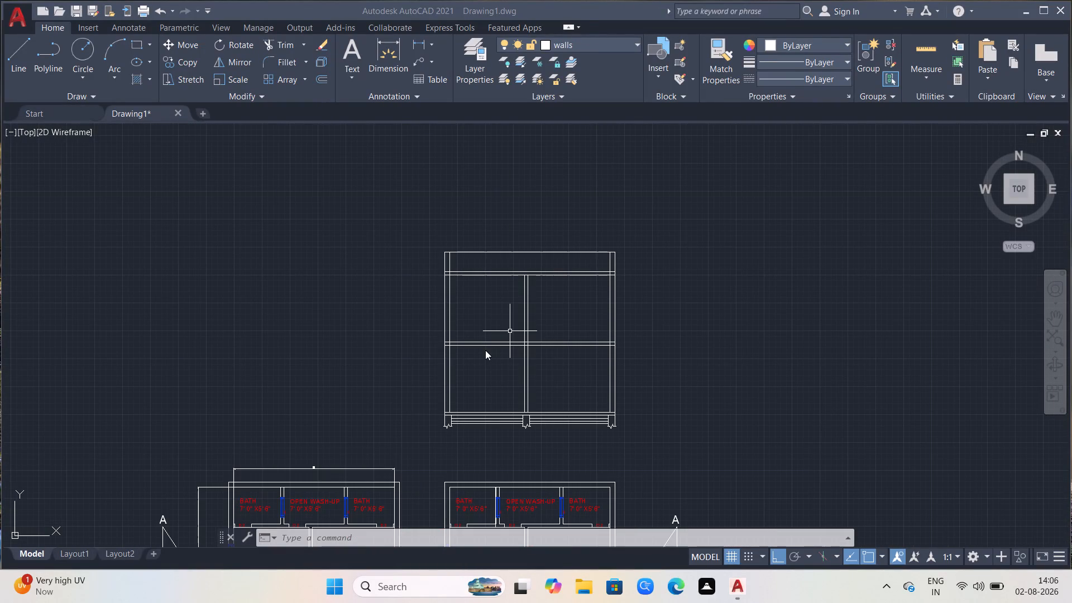
pyautogui.scroll(-1, 375, 325)
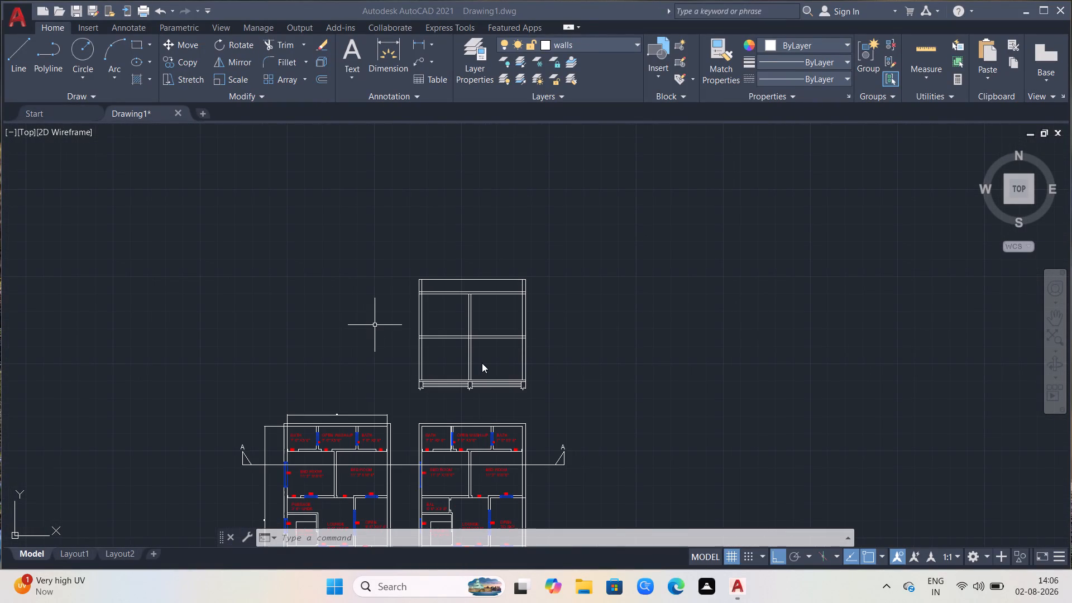
pyautogui.scroll(2, 484, 363)
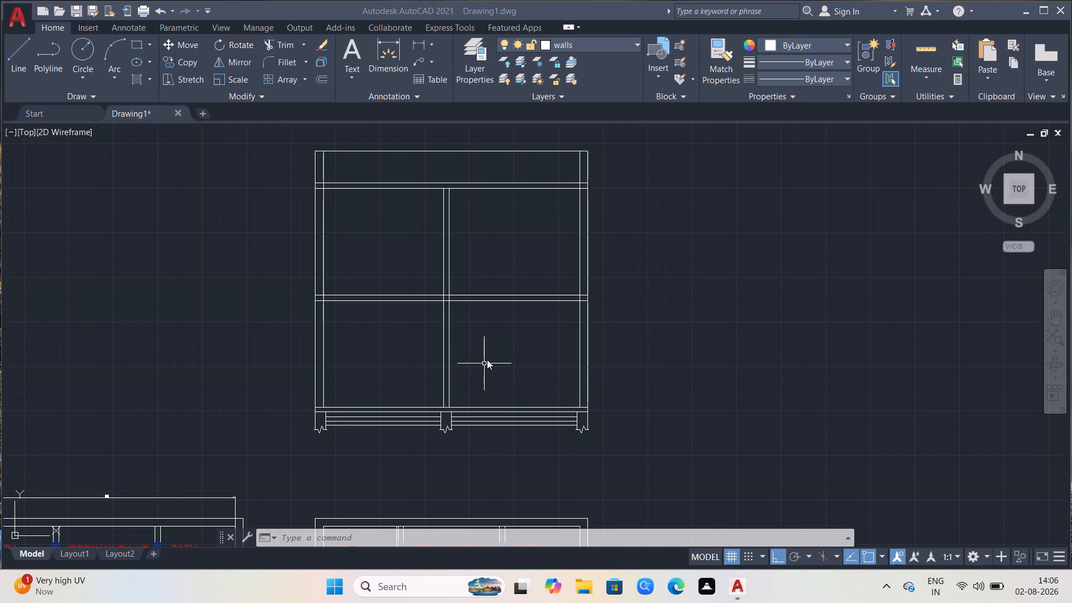
pyautogui.scroll(1, 547, 232)
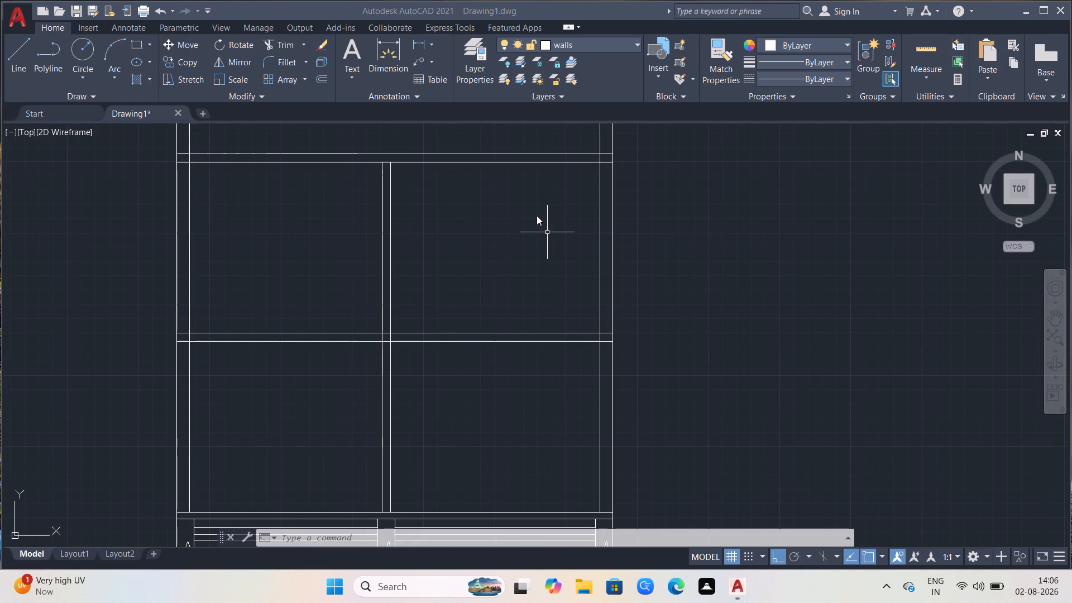
pyautogui.scroll(-2, 490, 242)
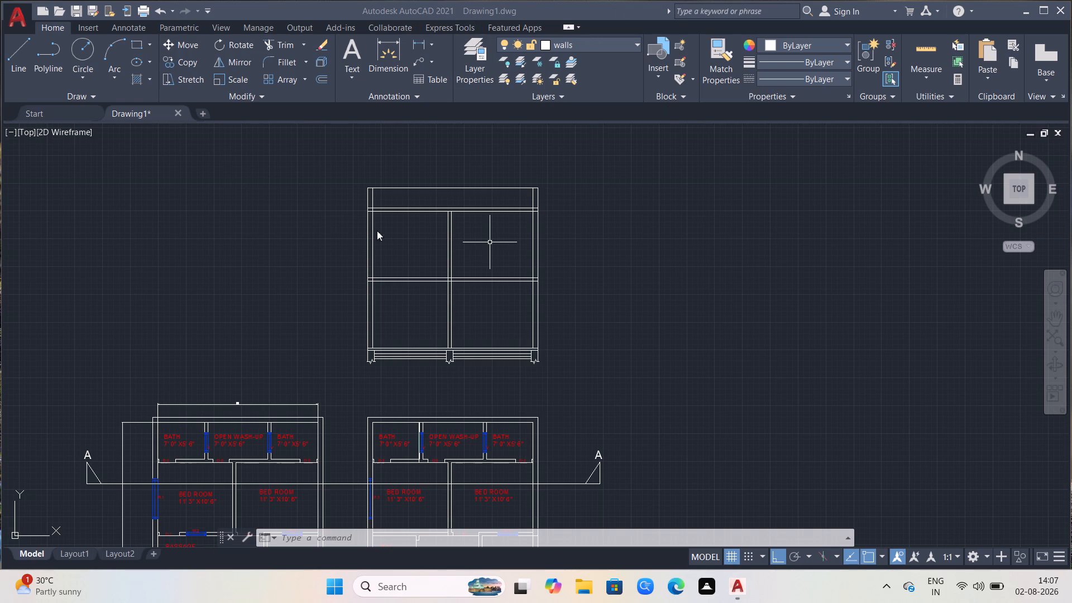
pyautogui.scroll(1, 470, 170)
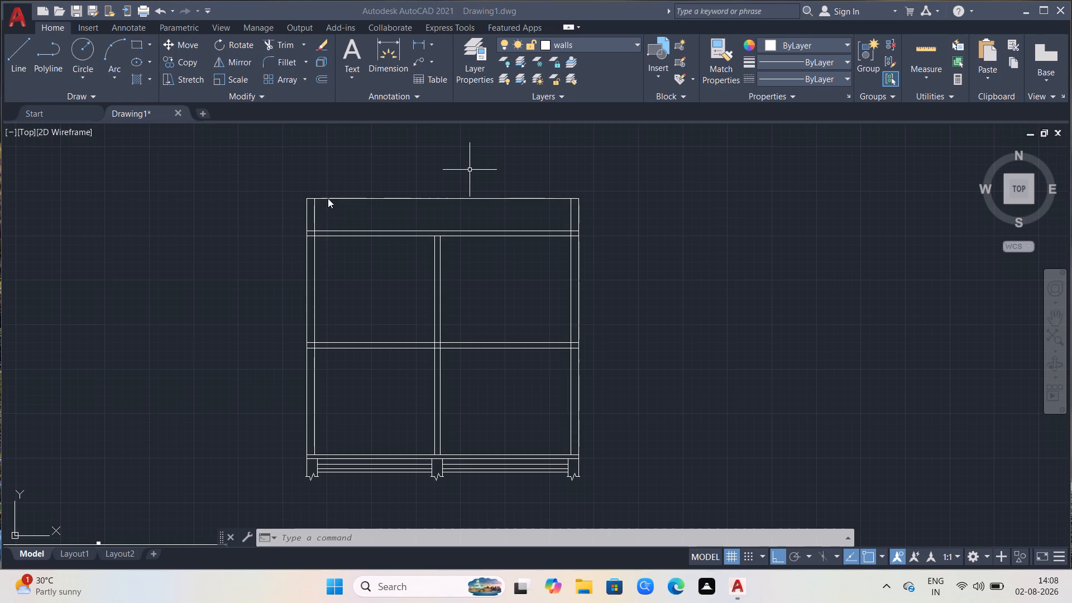
pyautogui.scroll(1, 328, 228)
pyautogui.scroll(-2, 325, 258)
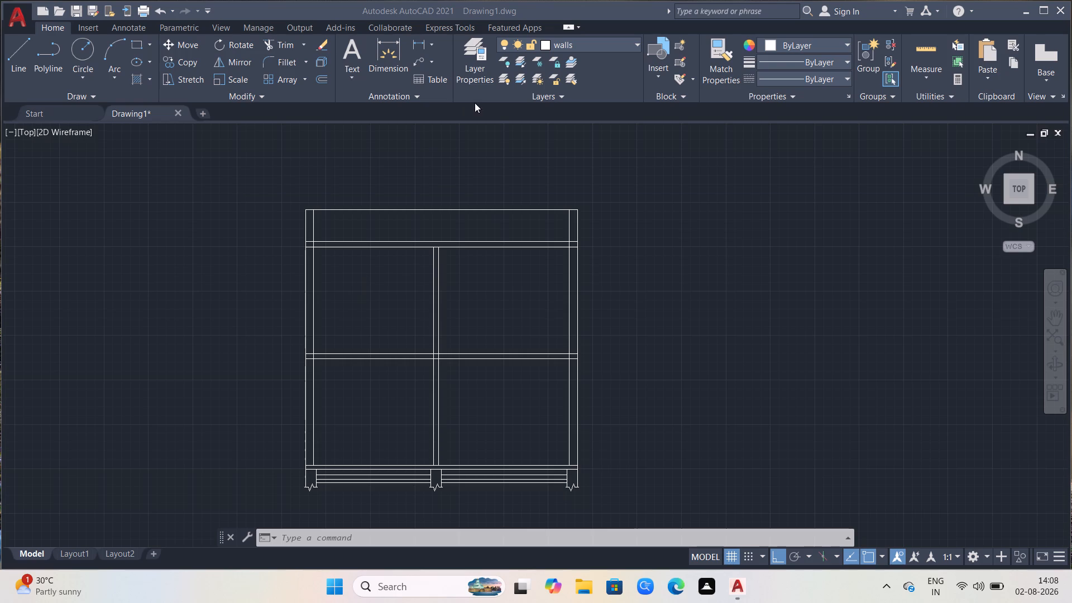
pyautogui.scroll(2, 411, 189)
pyautogui.scroll(-2, 289, 217)
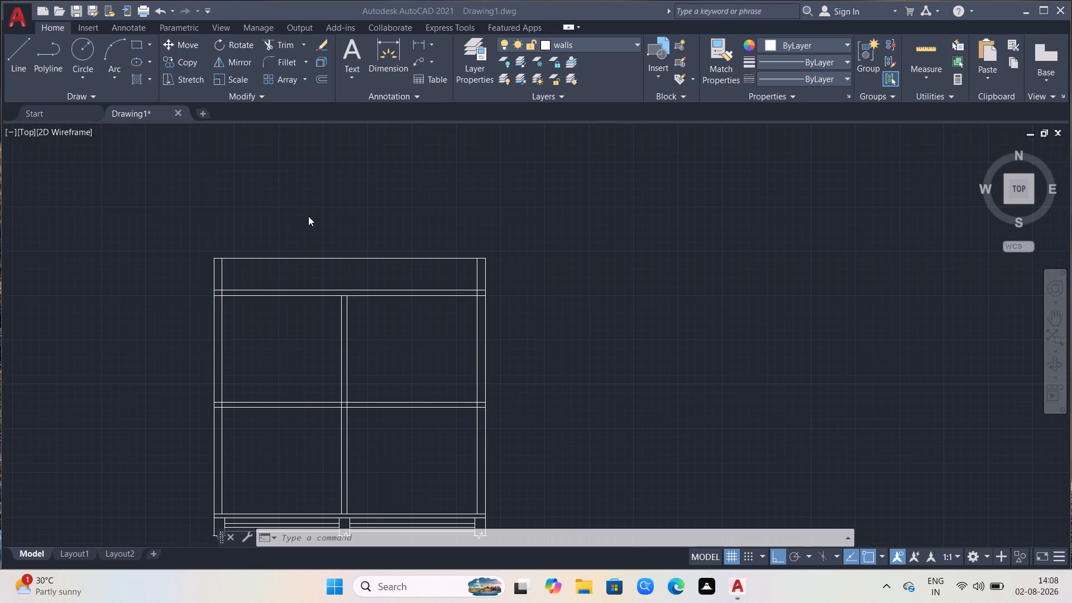
pyautogui.scroll(-1, 312, 219)
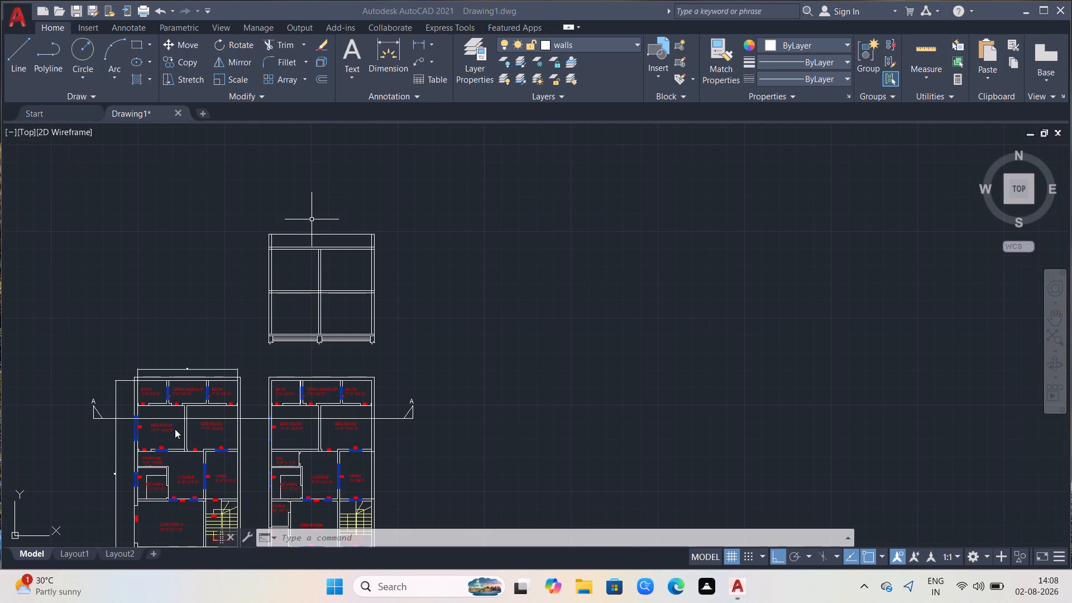
pyautogui.scroll(-1, 168, 465)
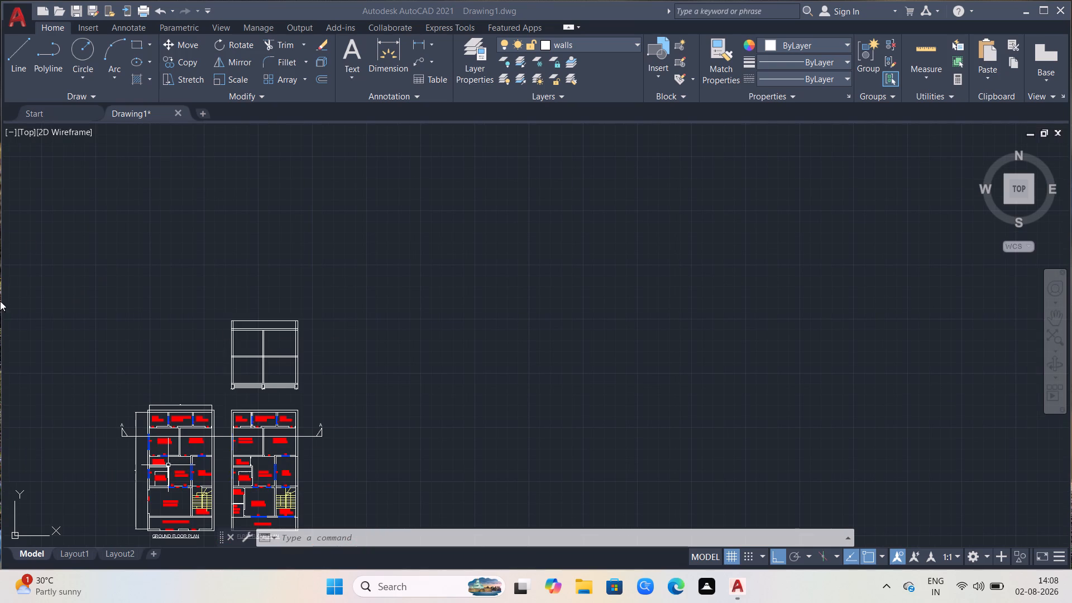
pyautogui.scroll(-1, 845, 332)
pyautogui.scroll(2, 324, 457)
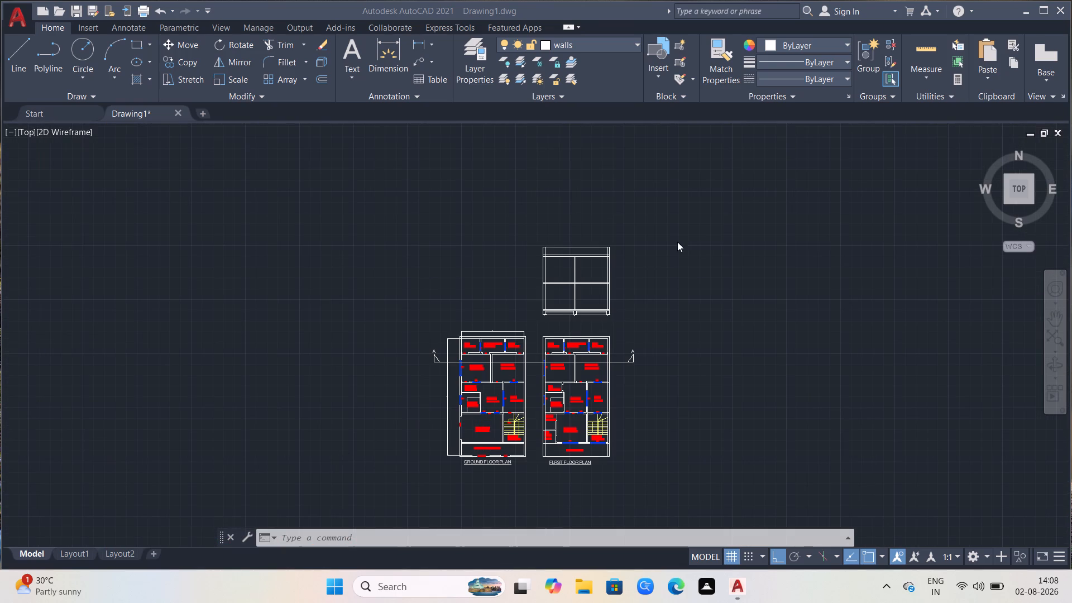
pyautogui.scroll(1, 789, 160)
pyautogui.scroll(-1, 787, 241)
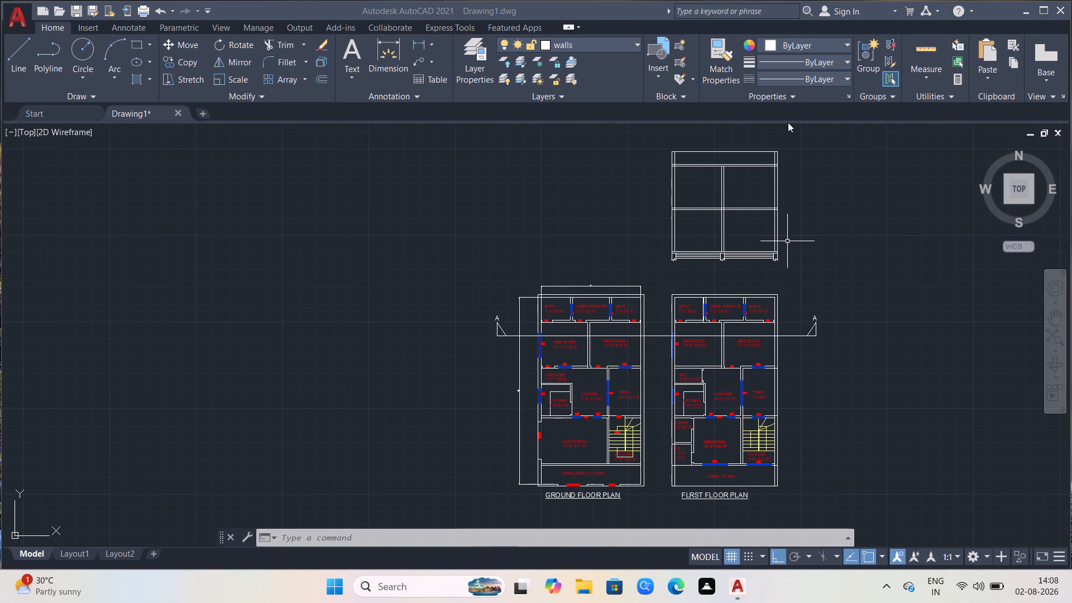
pyautogui.scroll(2, 782, 149)
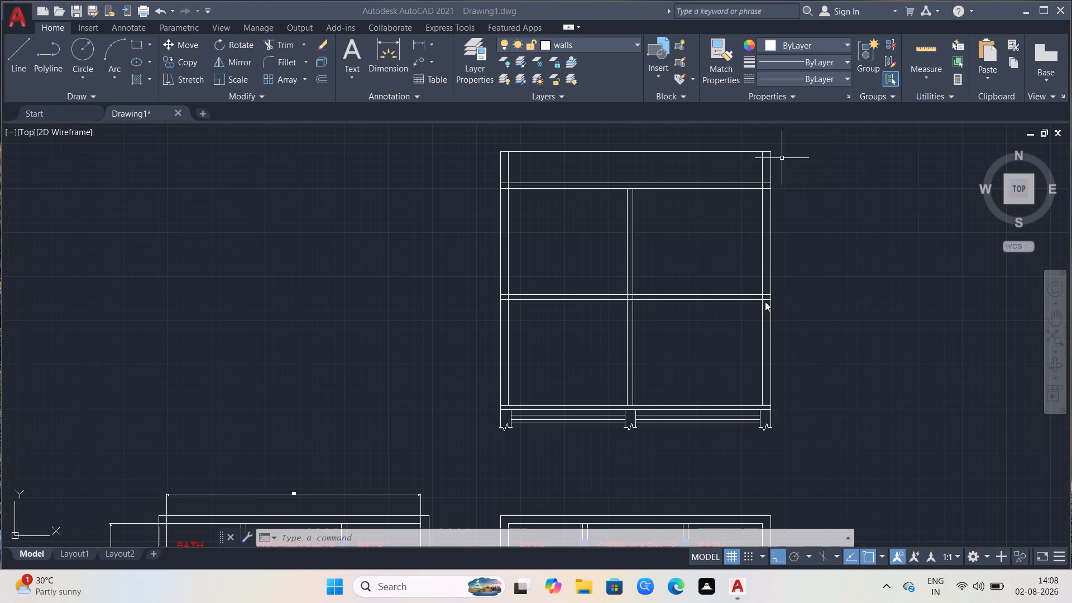
pyautogui.scroll(-2, 765, 302)
pyautogui.scroll(4, 765, 302)
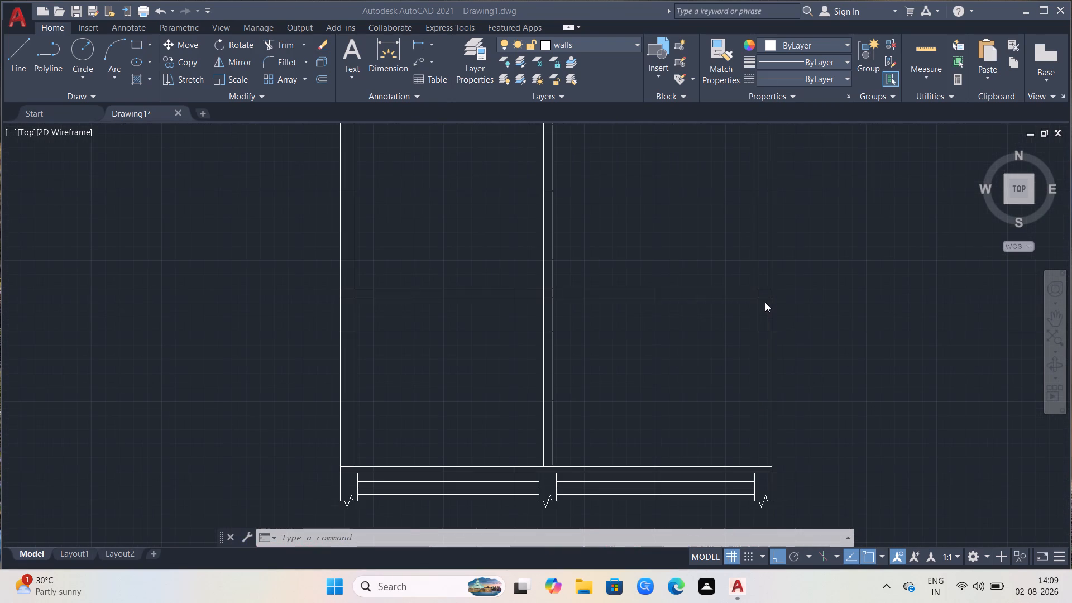
pyautogui.scroll(-1, 765, 302)
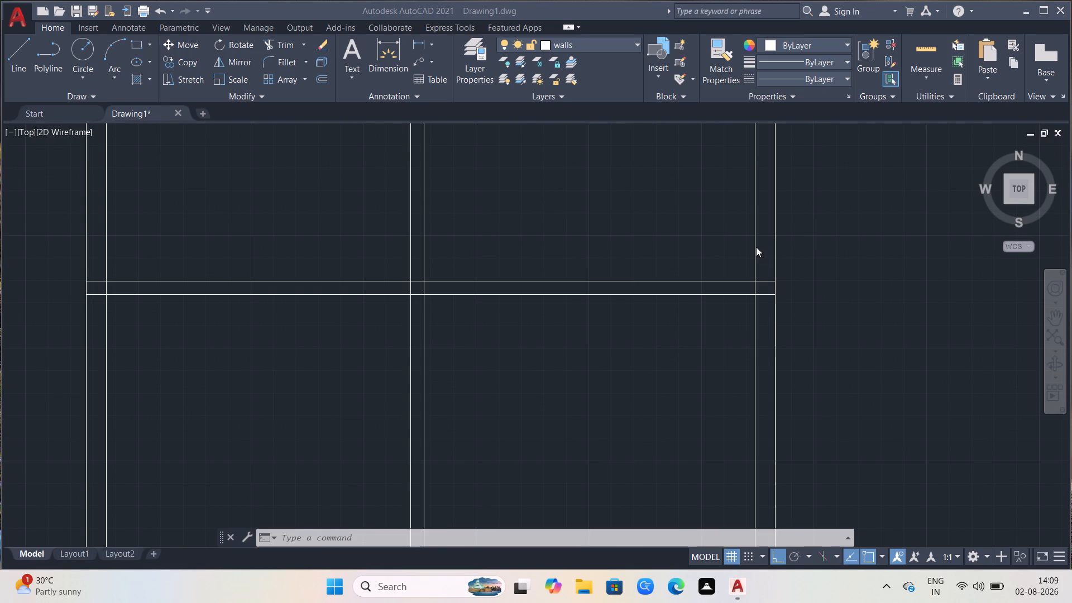
pyautogui.scroll(-2, 491, 310)
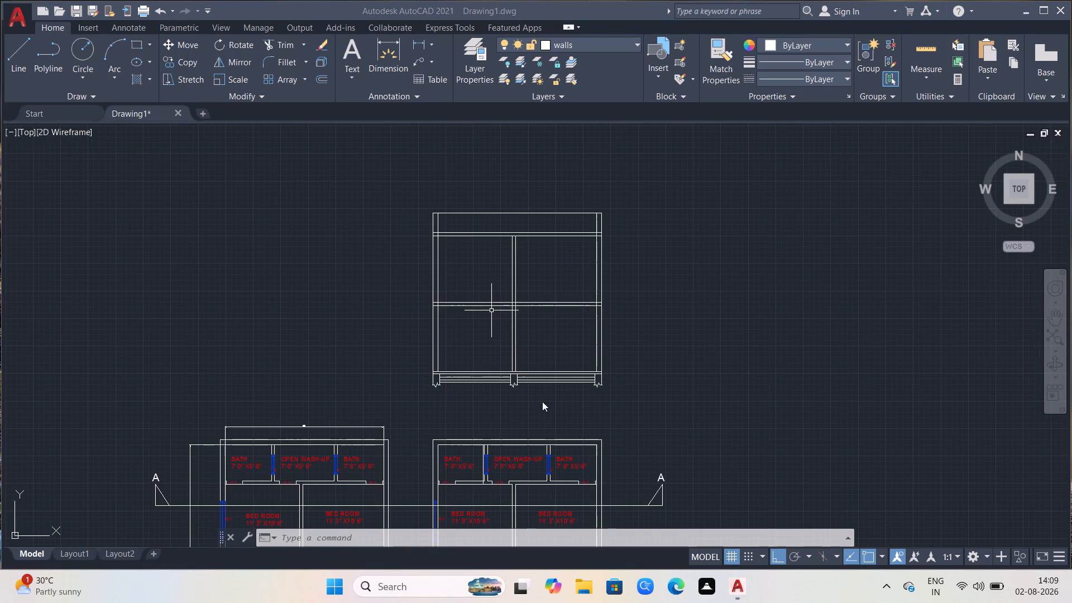
pyautogui.scroll(1, 588, 475)
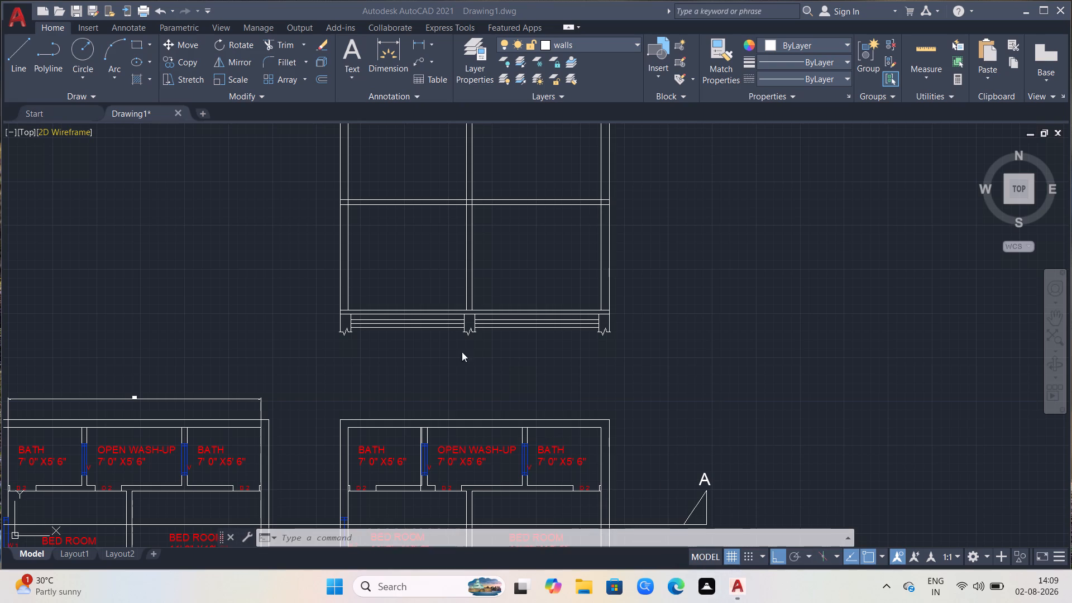
# Start saving the drawing under Save As and create a folder named SRI FLOOR ELE in Documents.
pyautogui.click(11, 16)
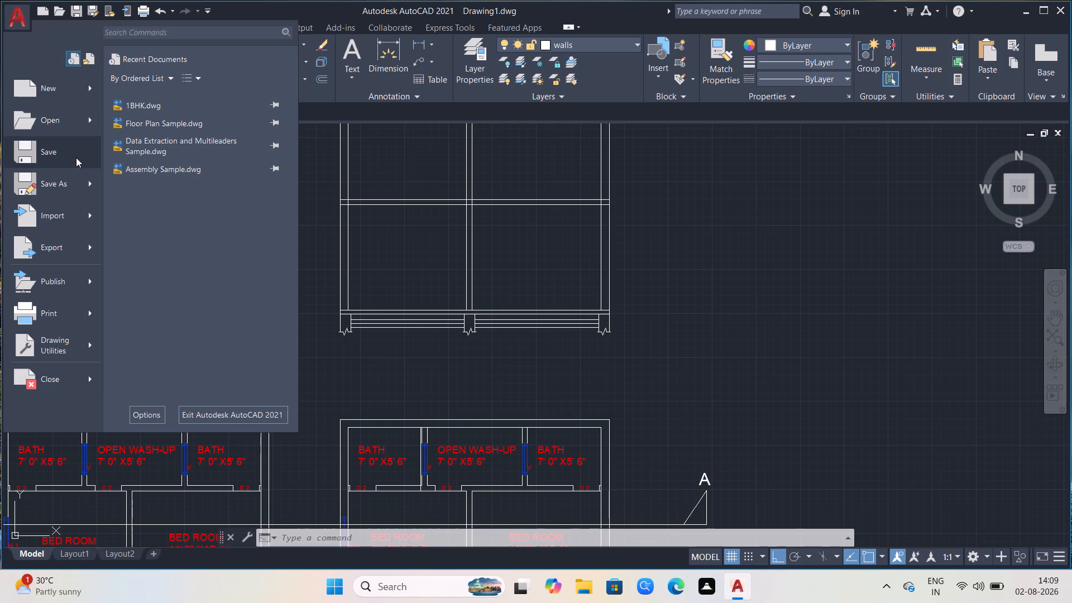
pyautogui.click(76, 181)
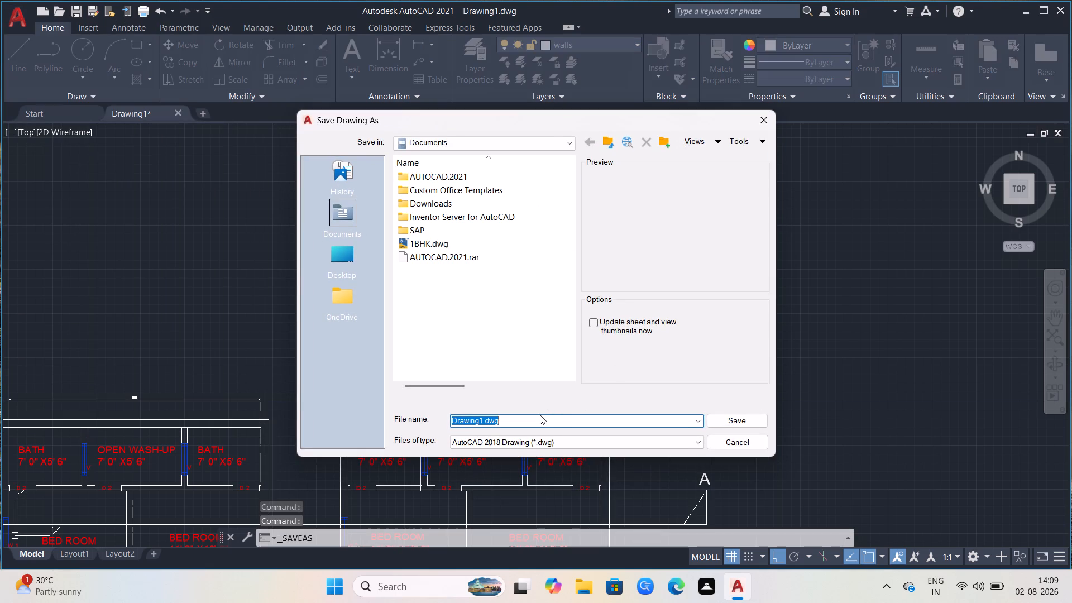
pyautogui.click(540, 415)
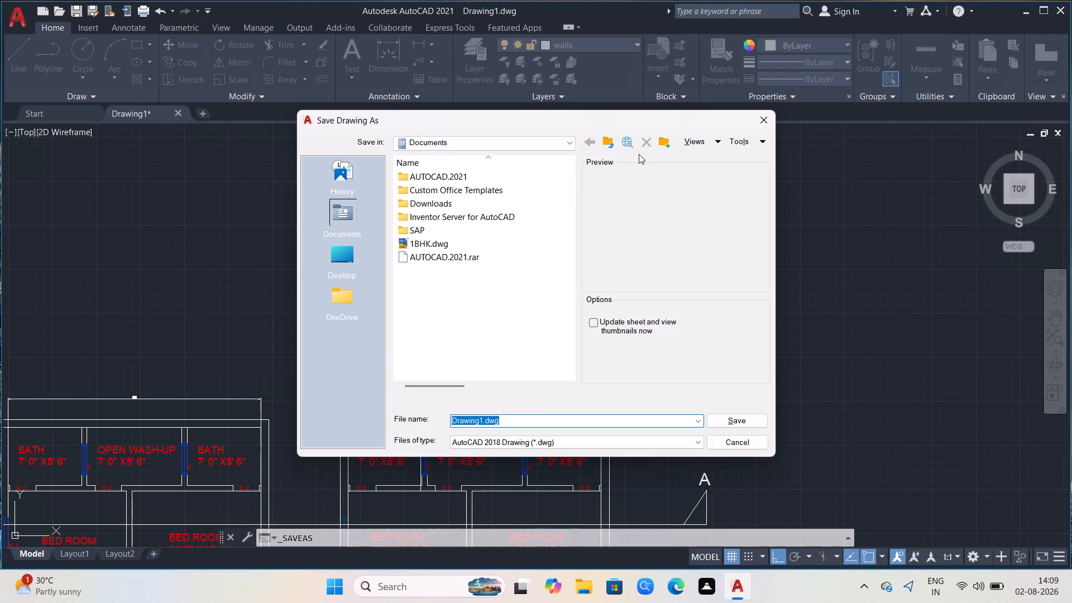
pyautogui.click(662, 138)
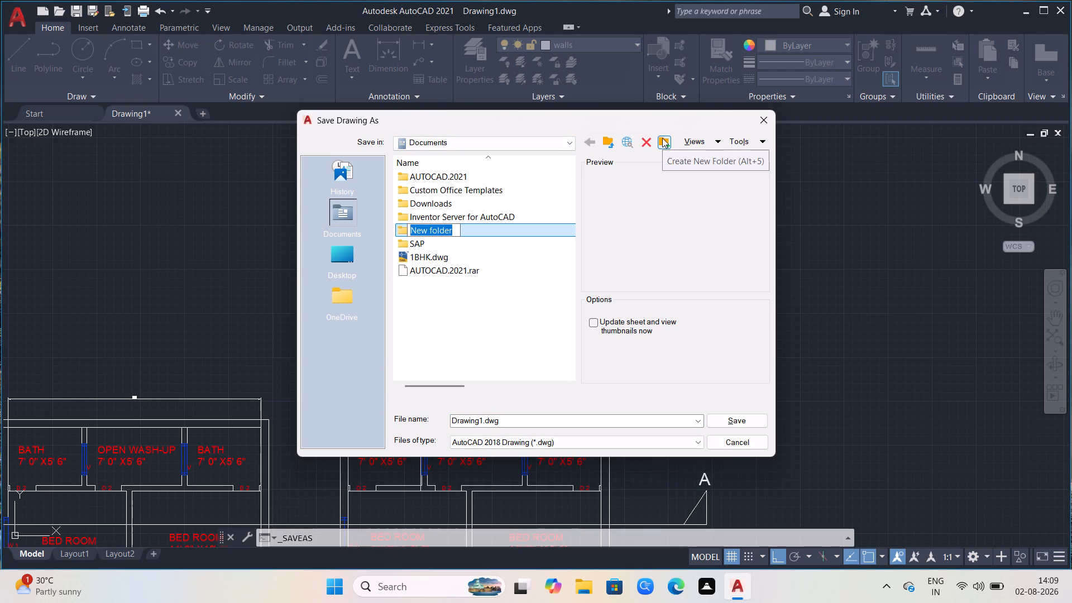
pyautogui.press('BackSpace')
pyautogui.press('BackSpace')
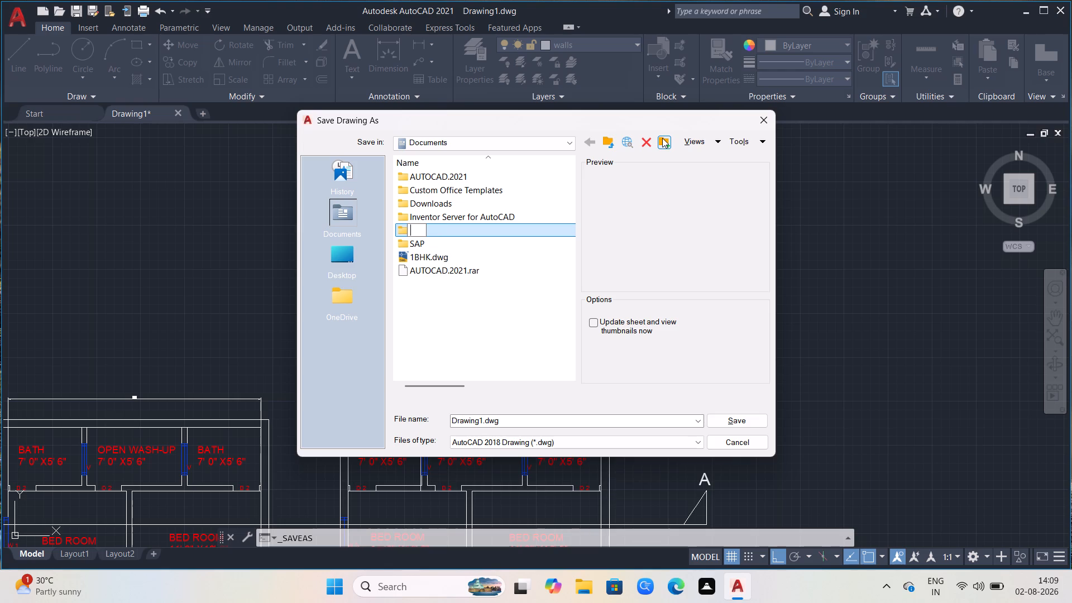
pyautogui.write('SR')
pyautogui.press('i')
pyautogui.press('space')
pyautogui.write('F')
pyautogui.press('l')
pyautogui.write('OO')
pyautogui.write('R')
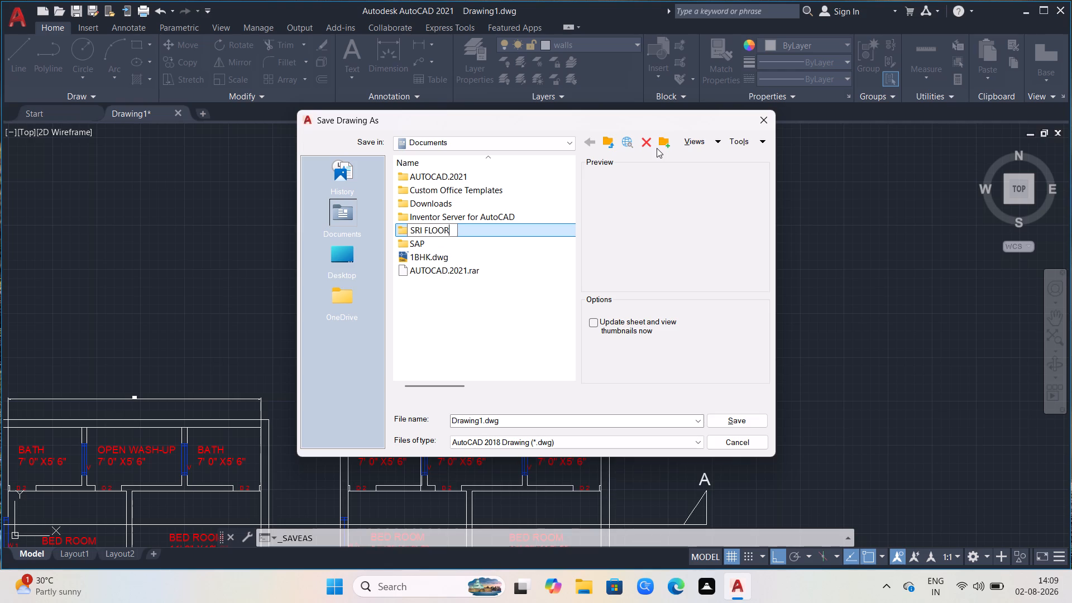
pyautogui.press('space')
pyautogui.press('r')
pyautogui.press('BackSpace')
pyautogui.write('EL')
pyautogui.press('e')
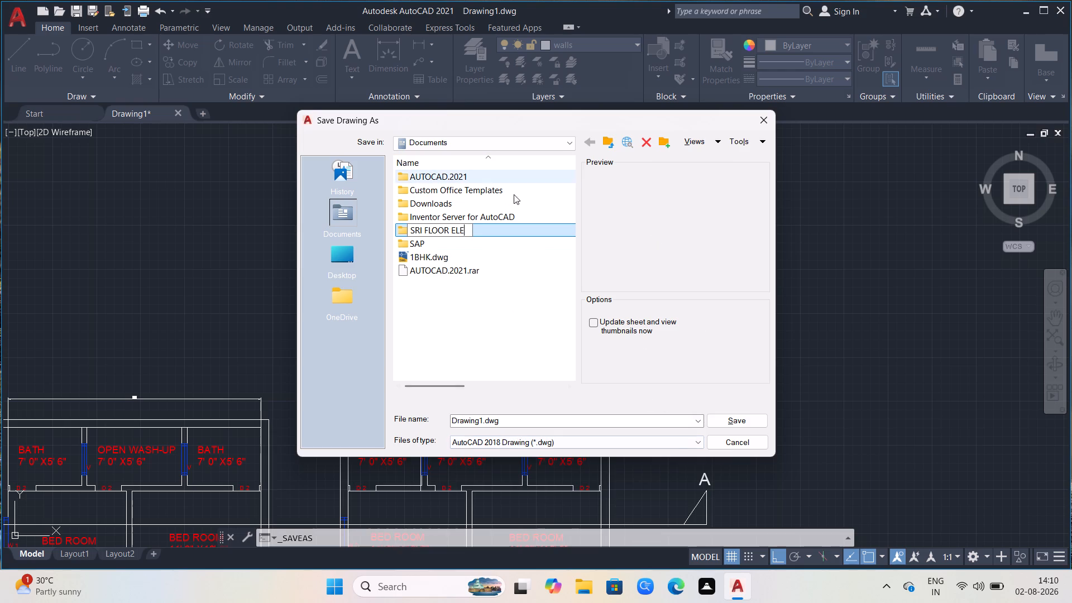
pyautogui.click(512, 235)
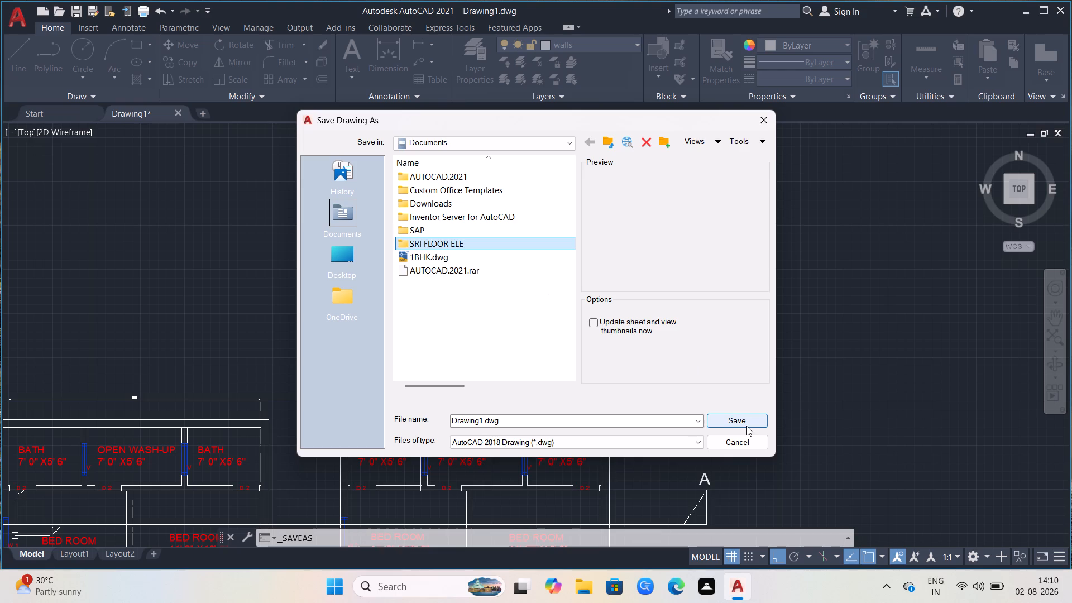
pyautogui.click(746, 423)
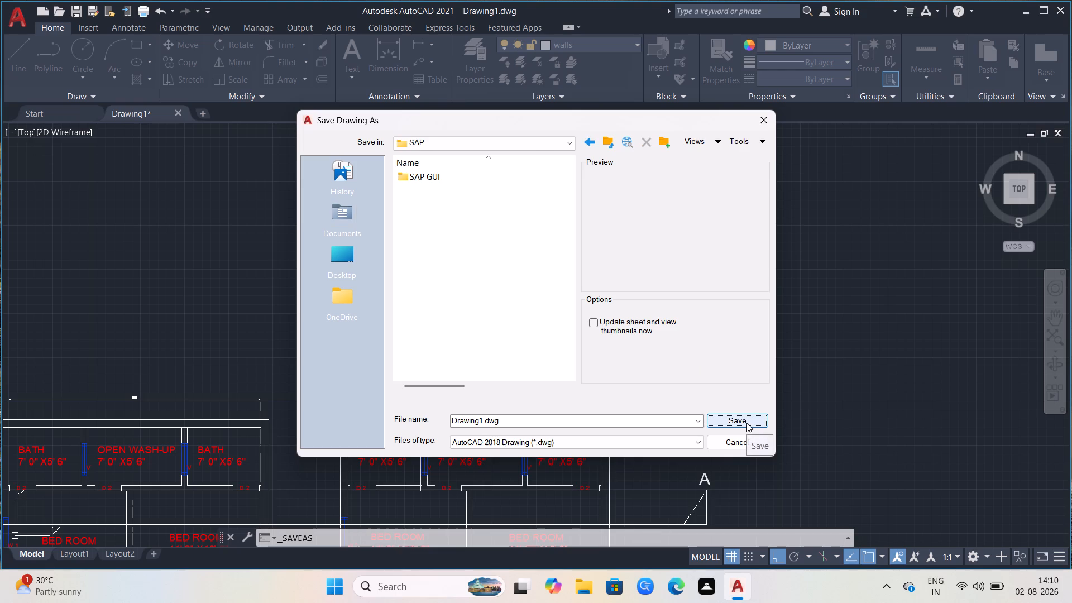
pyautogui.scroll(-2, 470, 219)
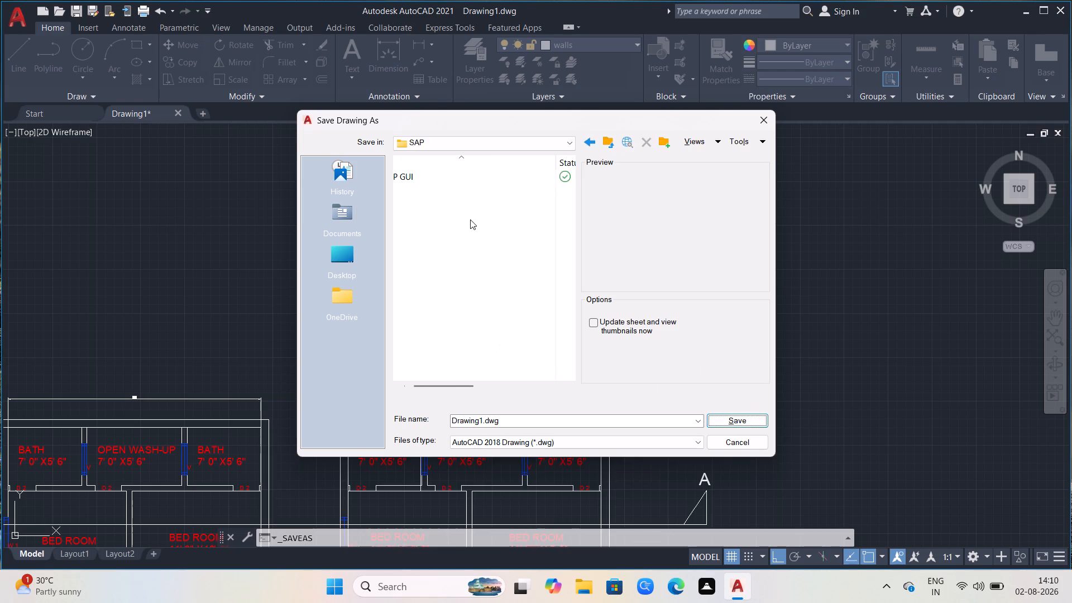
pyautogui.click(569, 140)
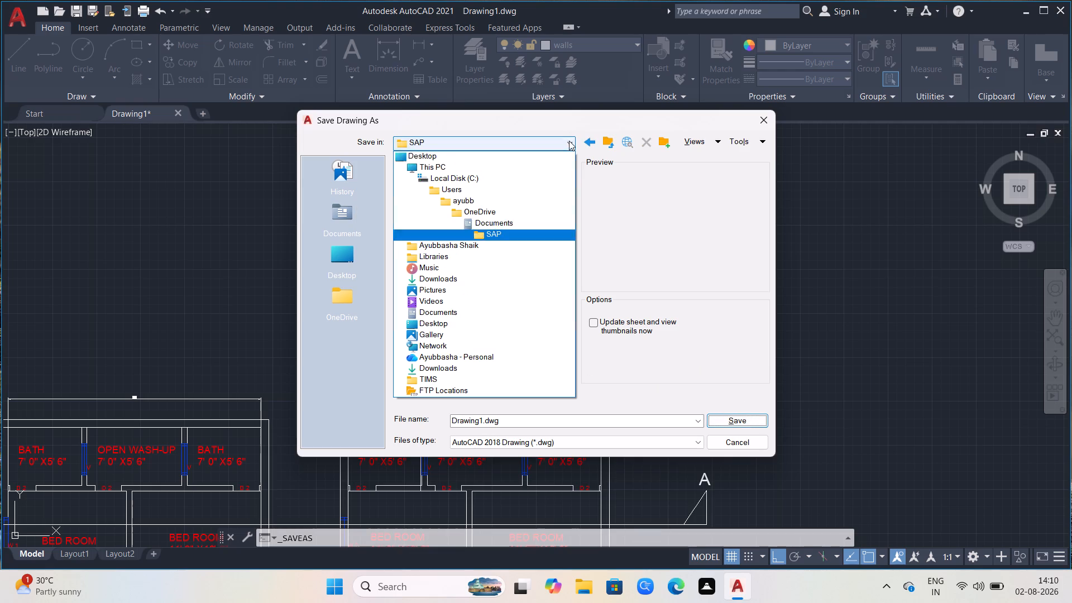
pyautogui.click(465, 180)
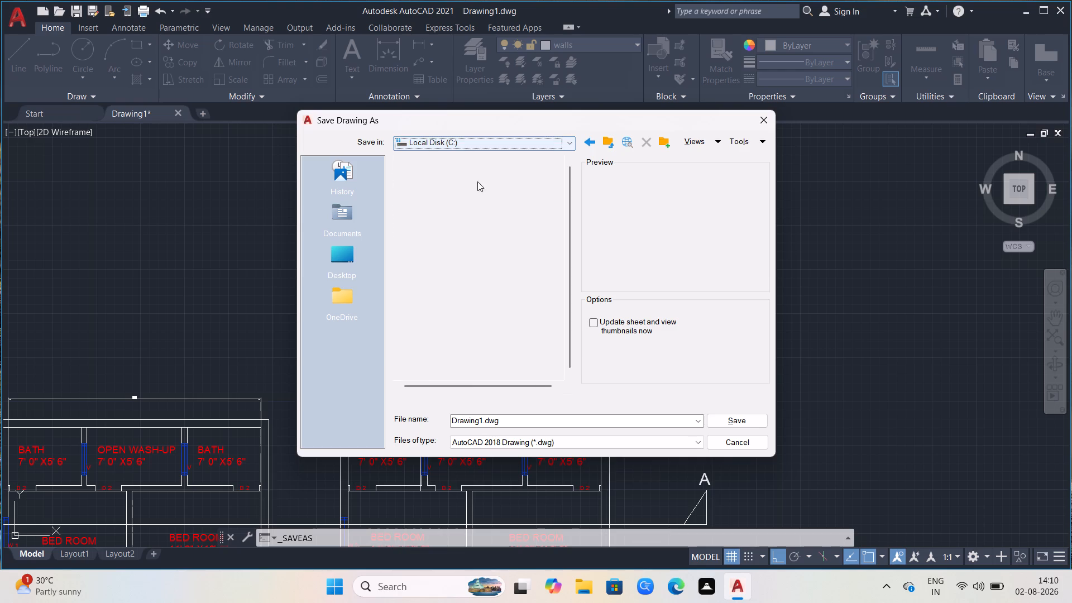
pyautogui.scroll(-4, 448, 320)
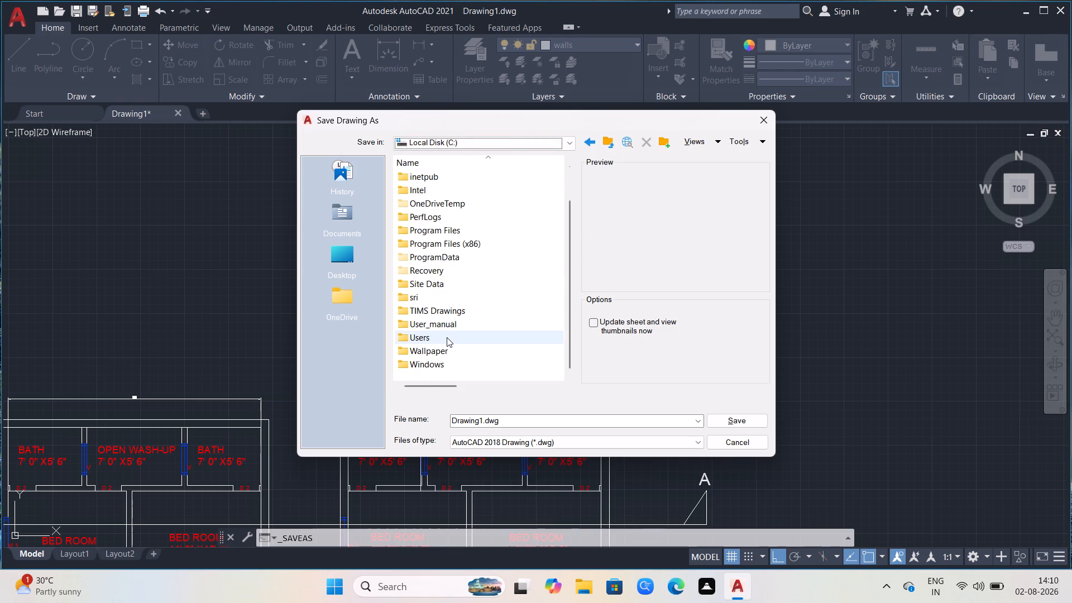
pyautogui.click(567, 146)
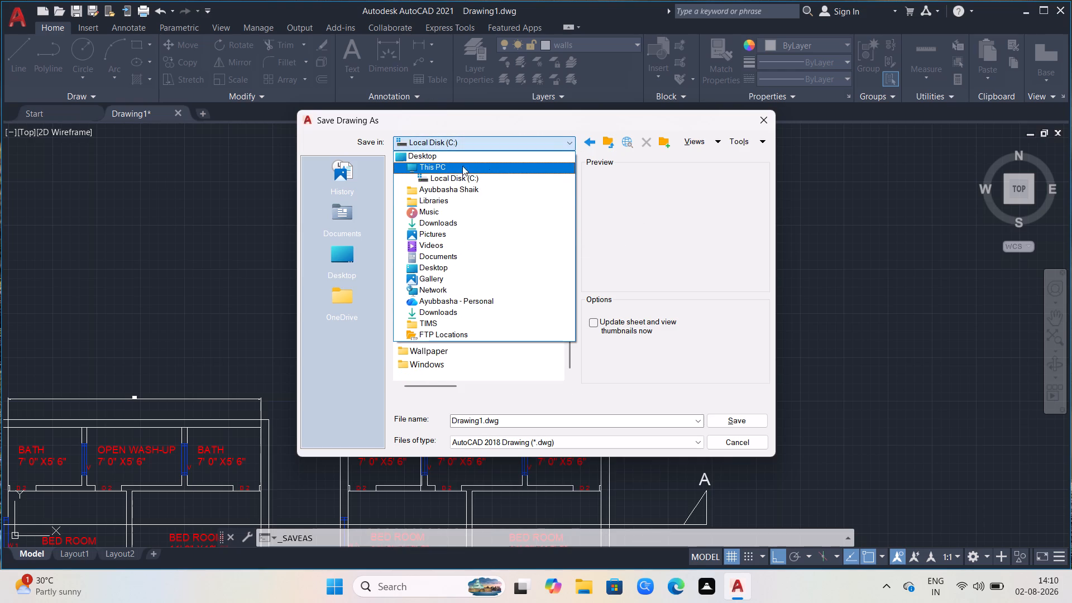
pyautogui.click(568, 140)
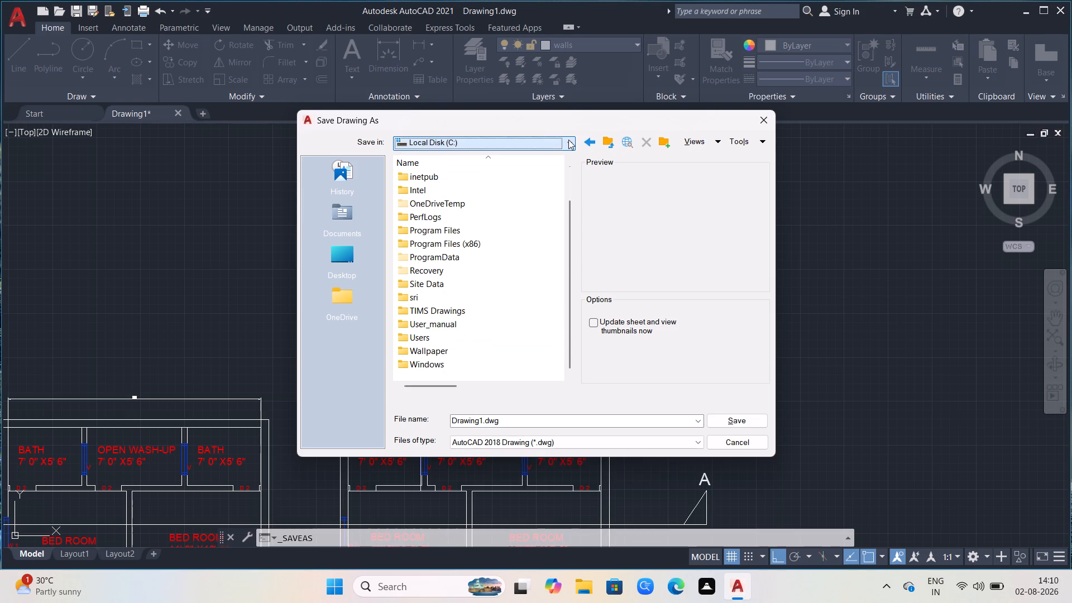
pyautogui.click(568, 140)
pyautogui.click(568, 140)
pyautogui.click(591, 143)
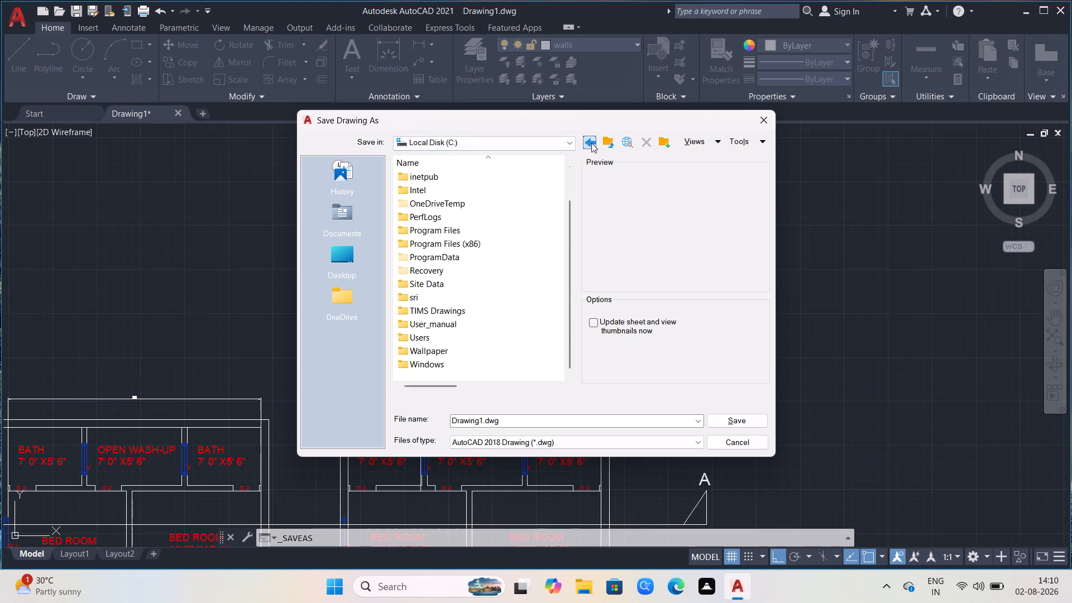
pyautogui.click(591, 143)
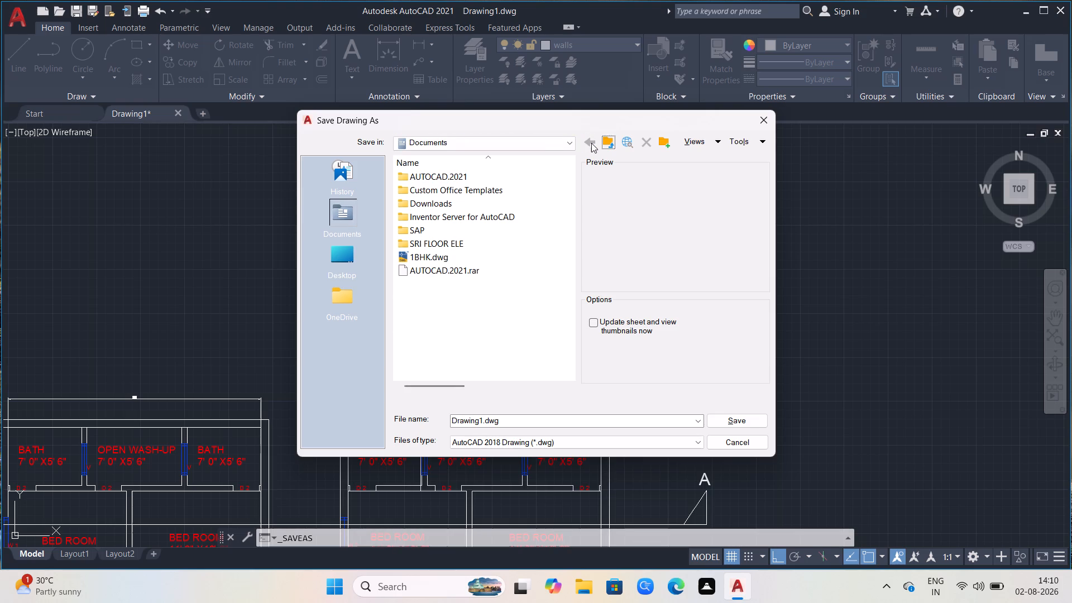
# Save the drawing as Drawing1.dwg in AutoCAD 2018 Drawing format inside the SRI FLOOR ELE folder in Documents.
pyautogui.click(444, 246)
pyautogui.click(749, 425)
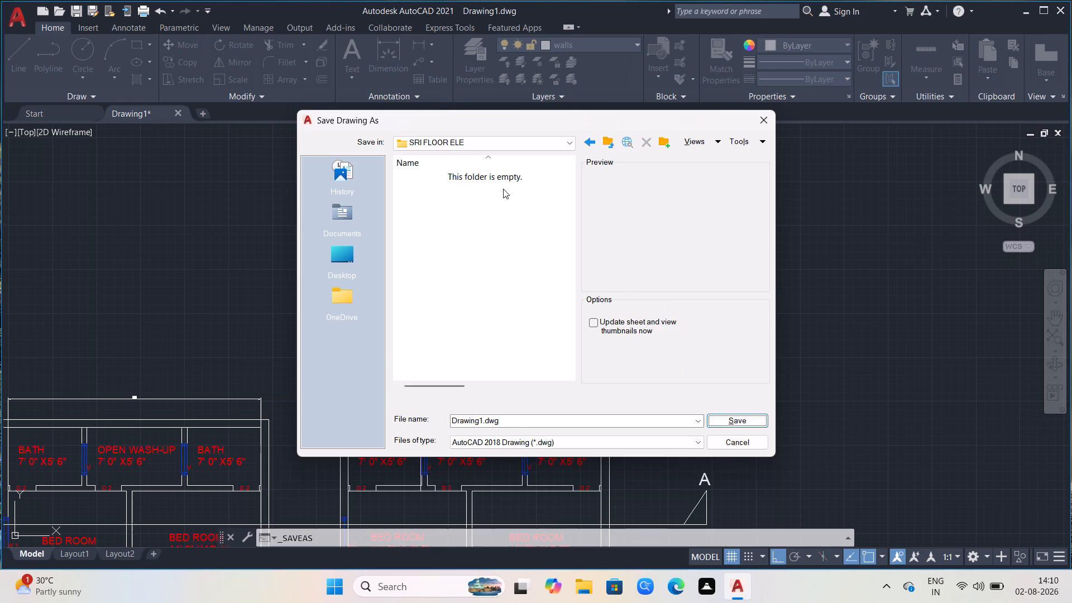
pyautogui.click(748, 426)
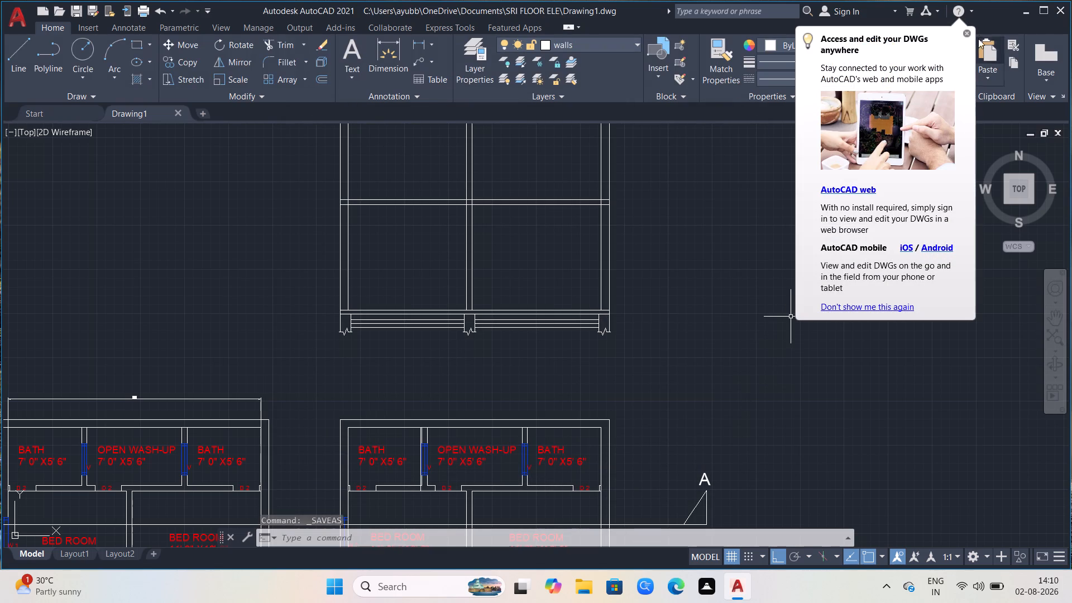
pyautogui.click(967, 36)
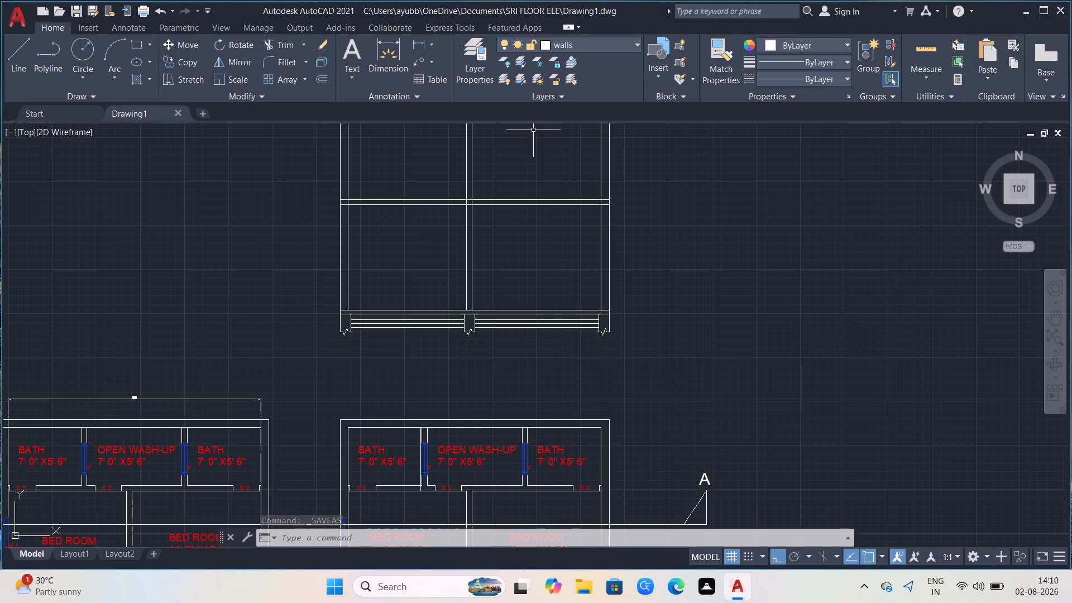
# Save the current drawing again under its existing name and close AutoCAD.
pyautogui.click(12, 20)
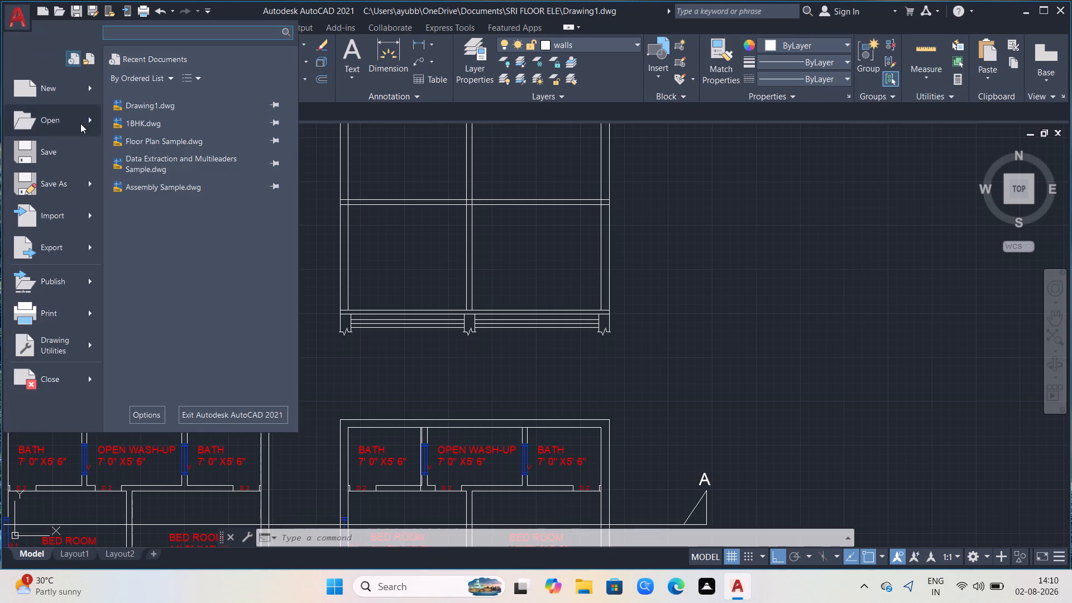
pyautogui.click(74, 160)
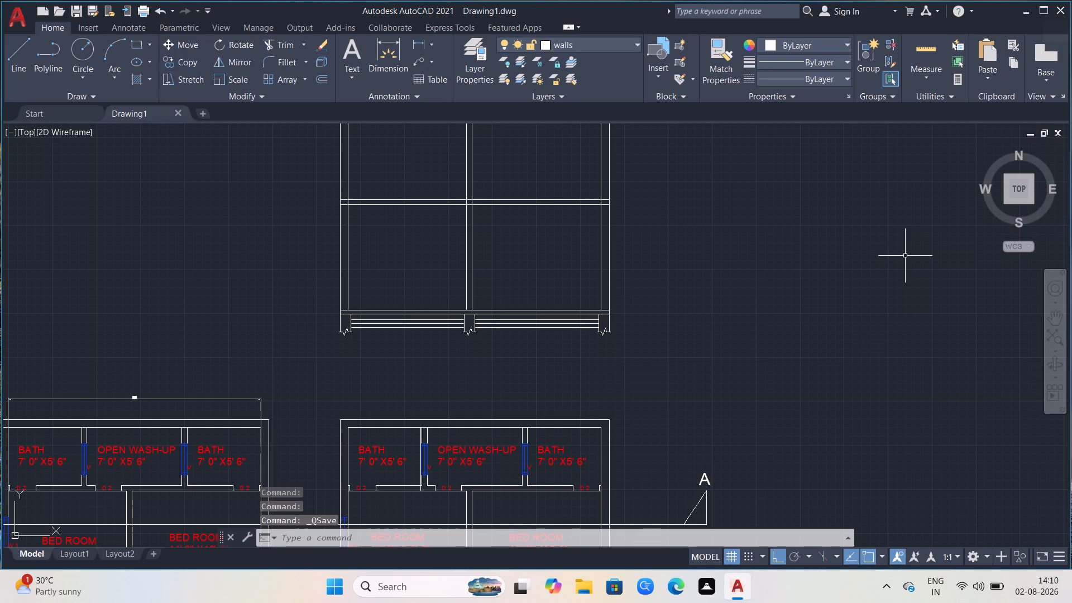
pyautogui.hotkey('ctrl', 's')
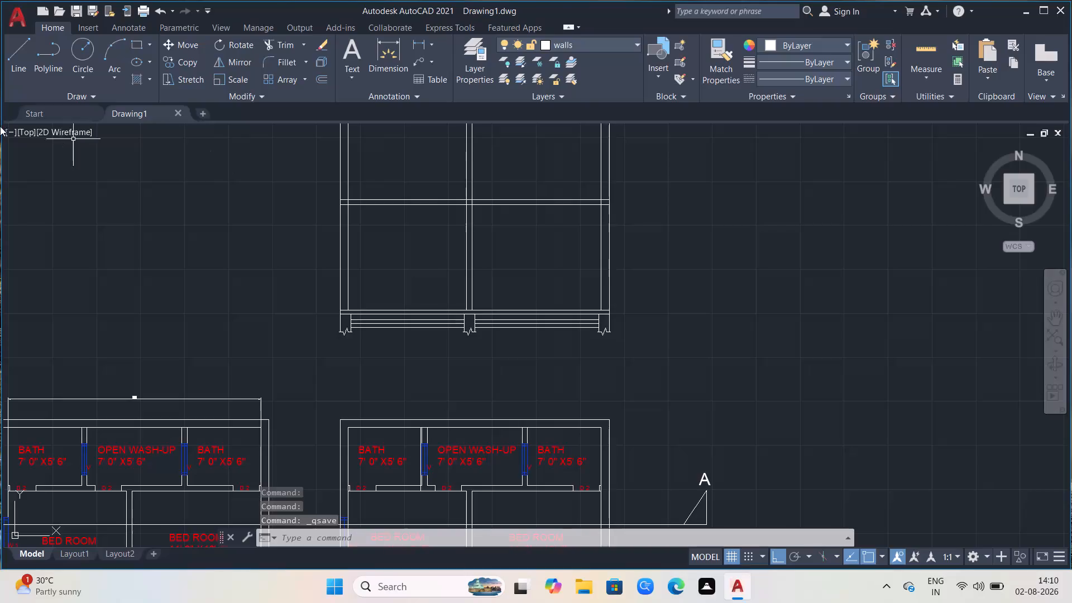
pyautogui.click(1064, 8)
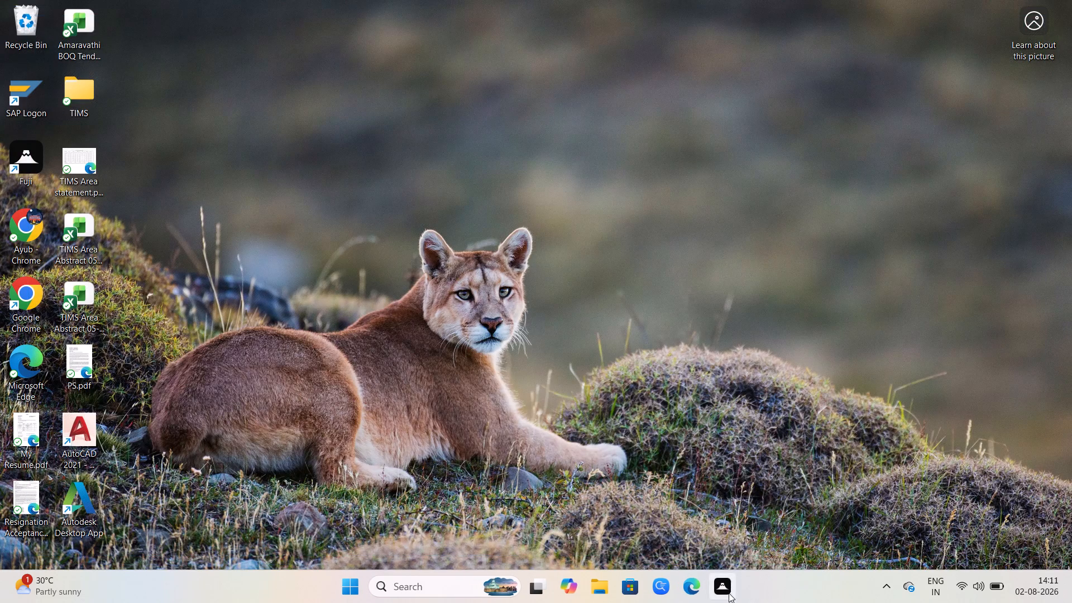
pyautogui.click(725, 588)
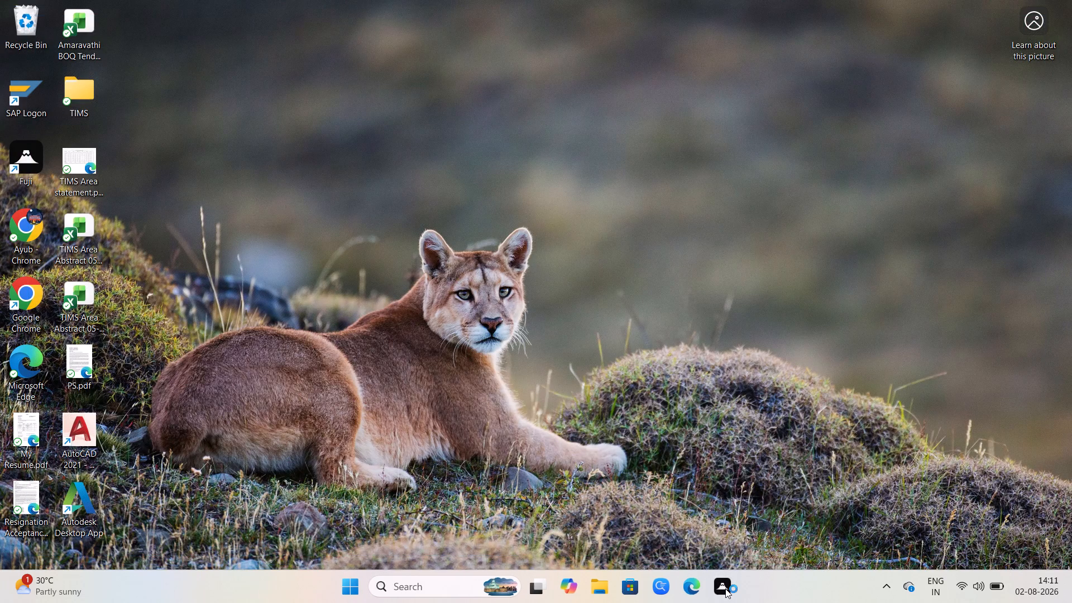
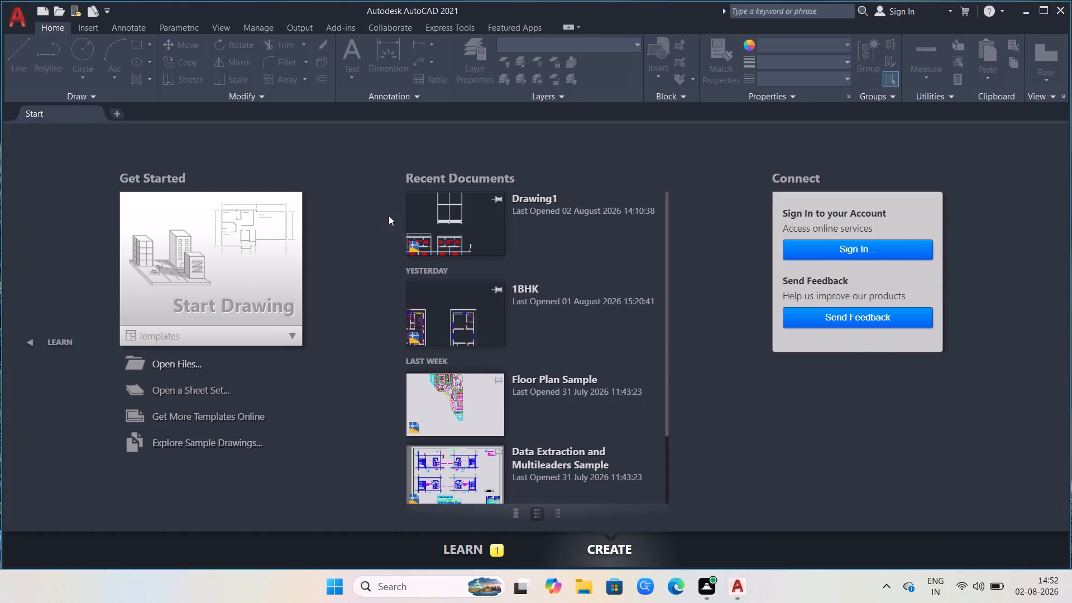
# Reopen the recently saved drawing Drawing1.
pyautogui.doubleClick(429, 227)
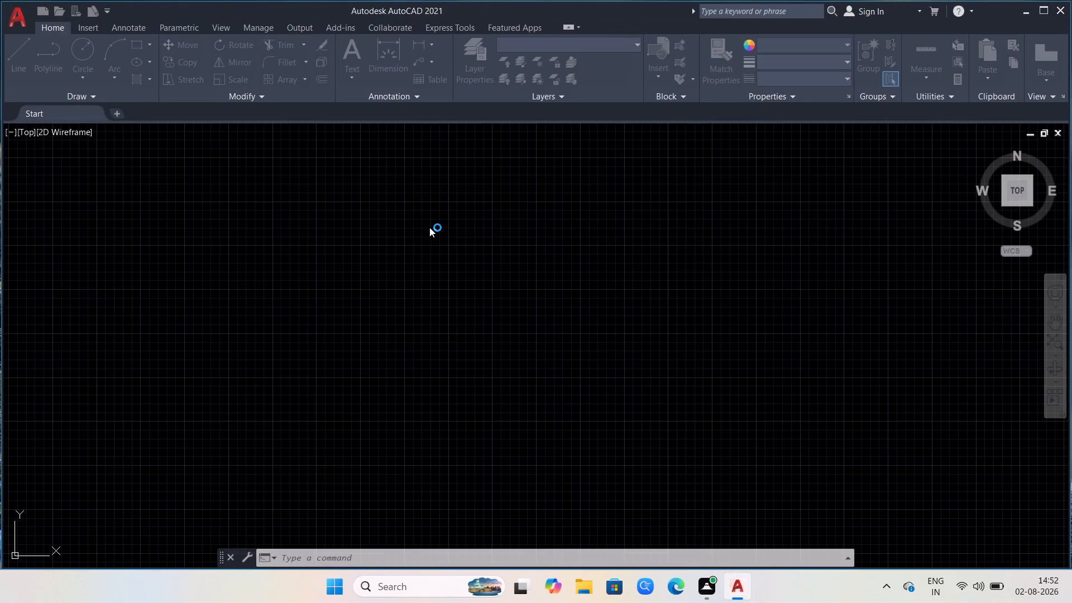
# Examine the section above the floor plans, checking its walls, floor and roof slabs, plinth layers and footing break lines.
pyautogui.scroll(-1, 634, 240)
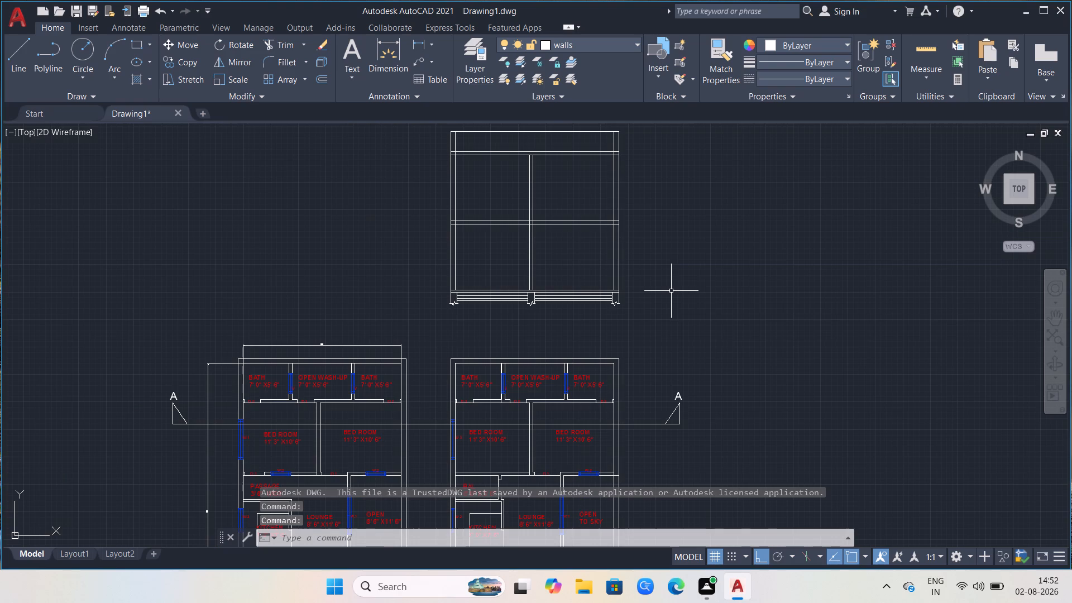
pyautogui.scroll(-2, 696, 342)
pyautogui.scroll(2, 707, 198)
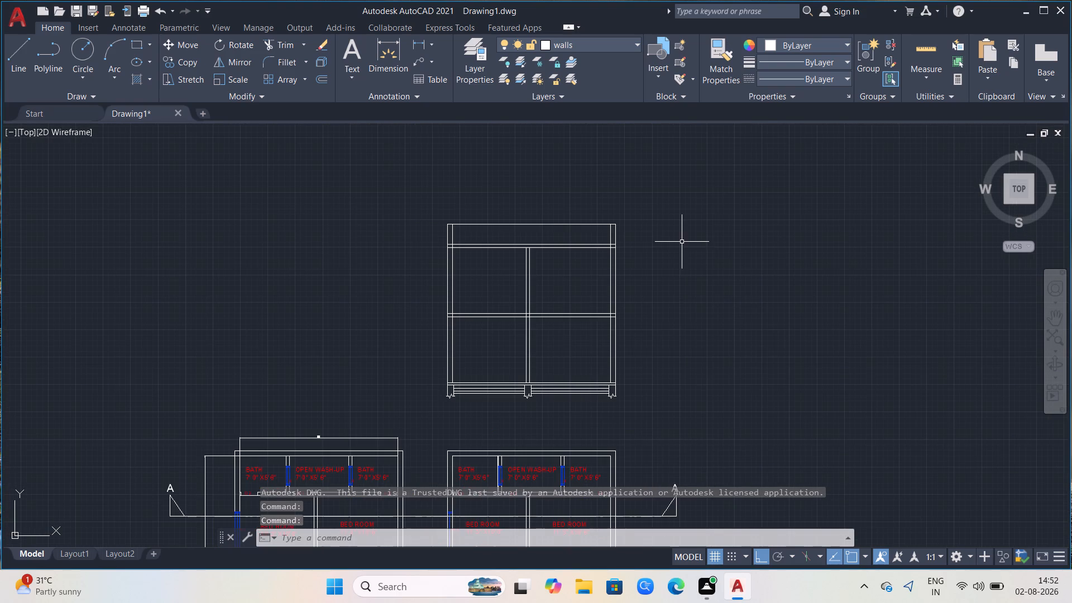
pyautogui.scroll(1, 548, 352)
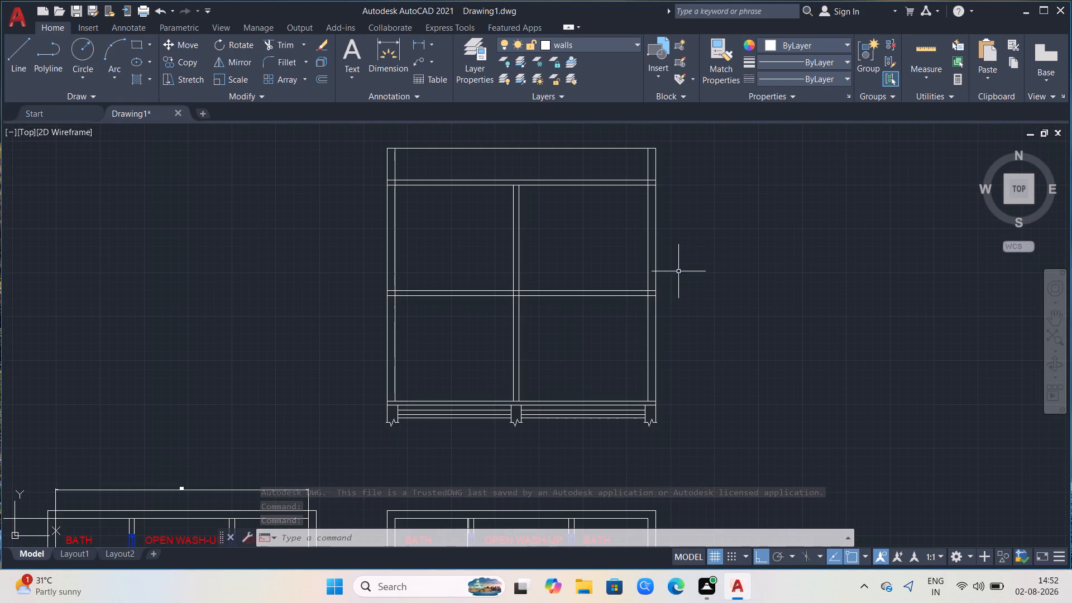
pyautogui.scroll(-1, 671, 282)
pyautogui.scroll(2, 630, 275)
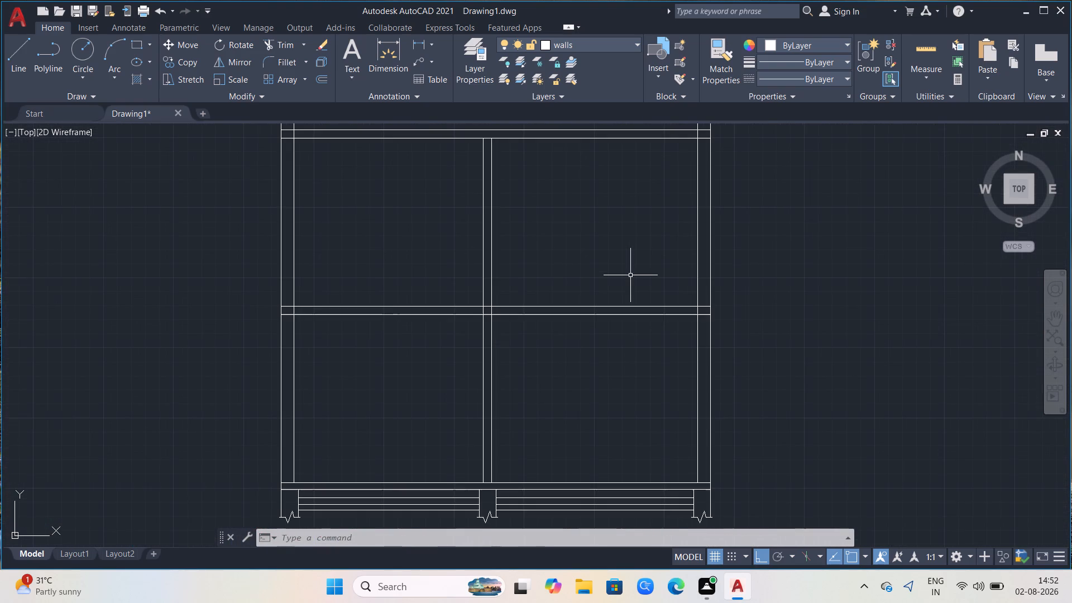
pyautogui.scroll(-1, 626, 276)
pyautogui.scroll(1, 480, 181)
pyautogui.scroll(-1, 243, 224)
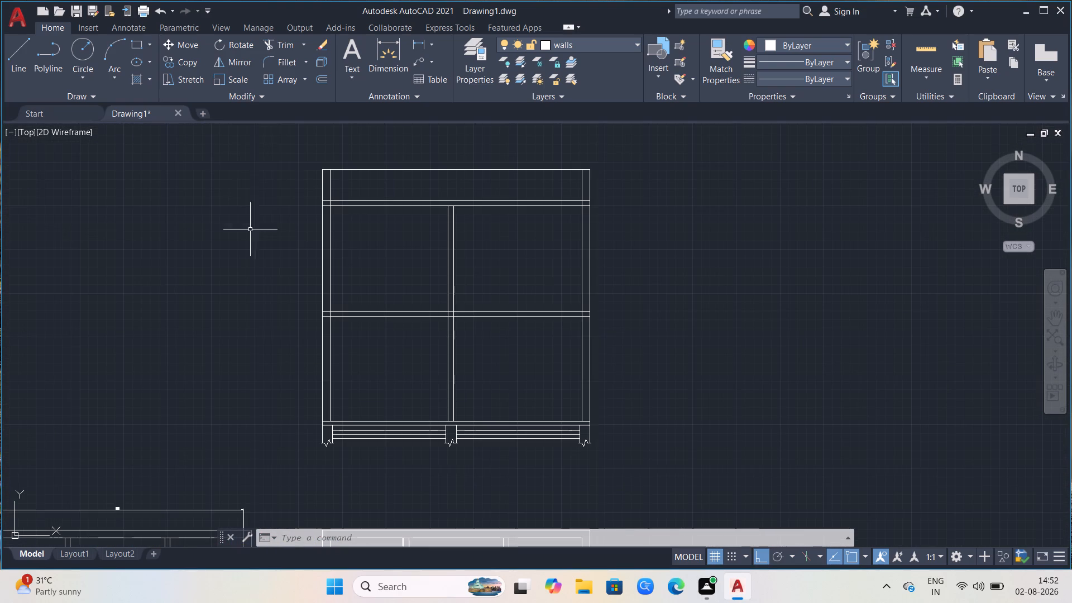
pyautogui.scroll(1, 363, 484)
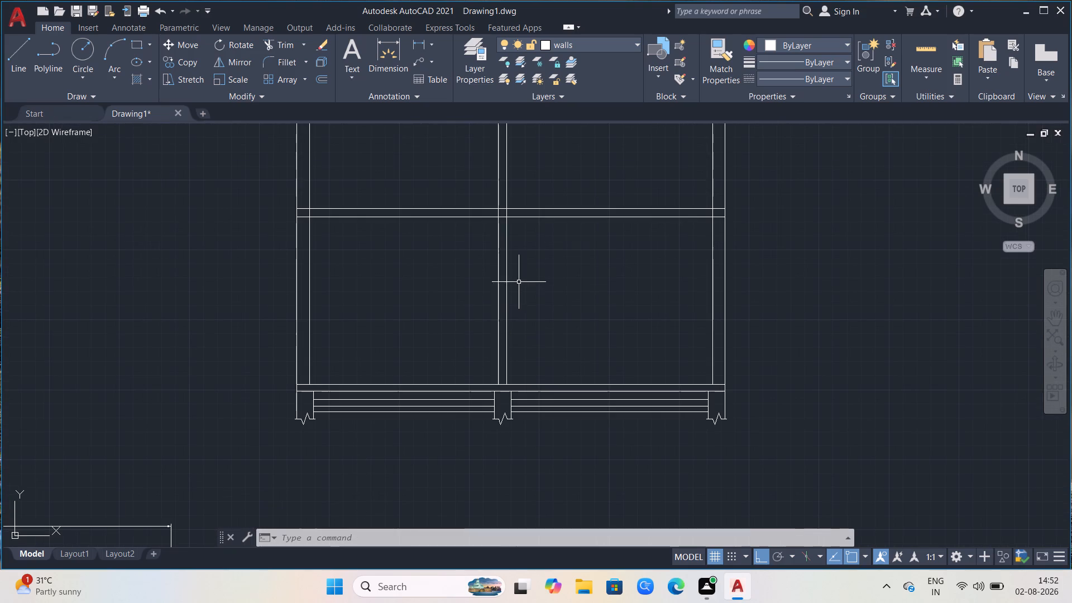
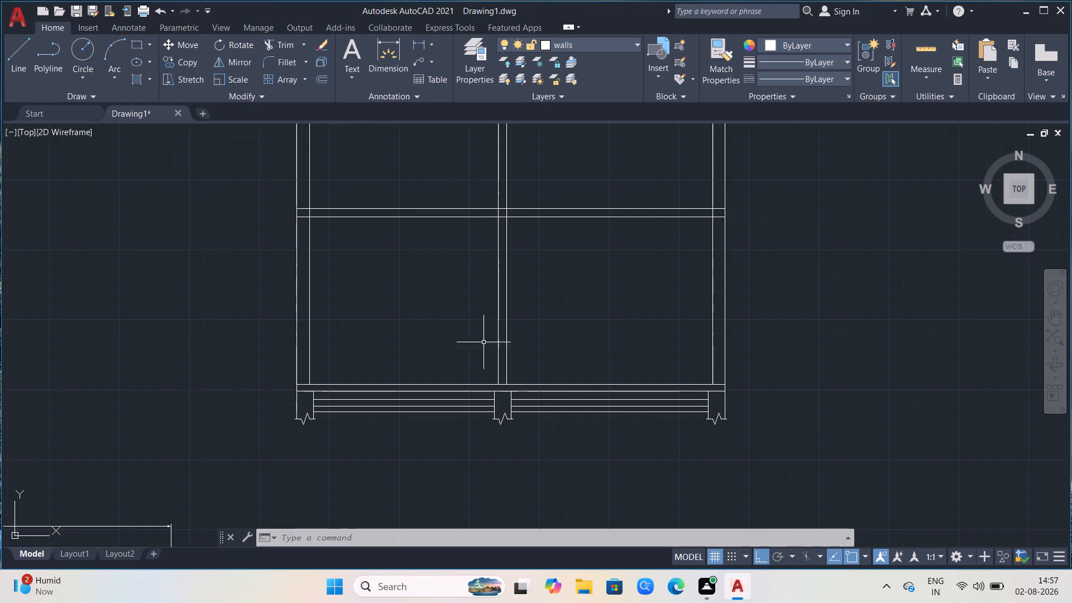
# Examine the section together with the ground and first floor plans, comparing wall and opening positions along the A-A cut line.
pyautogui.scroll(-1, 288, 276)
pyautogui.scroll(-1, 753, 385)
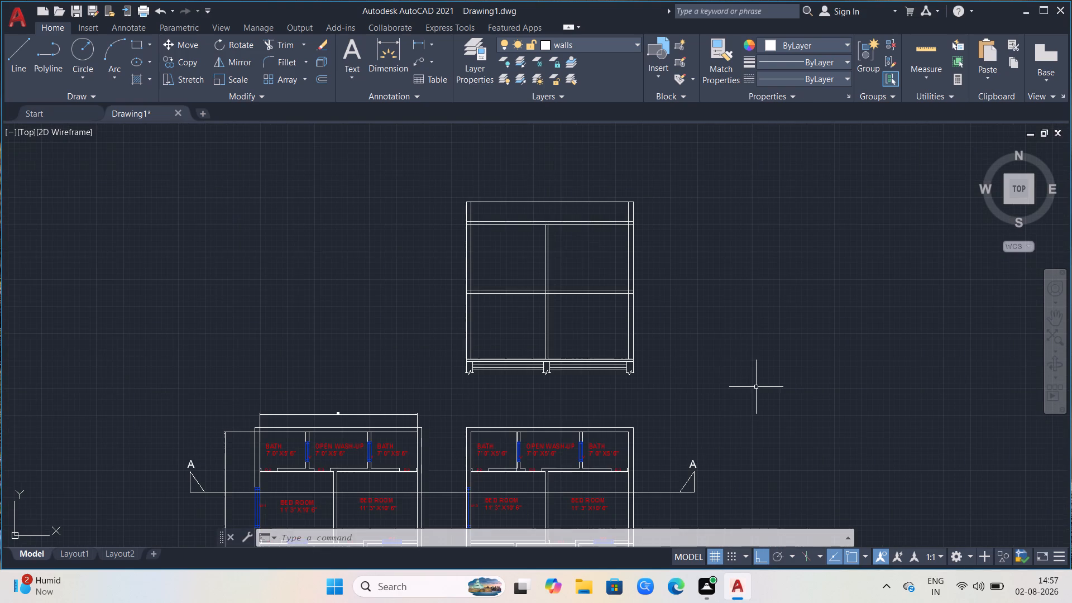
pyautogui.scroll(1, 463, 328)
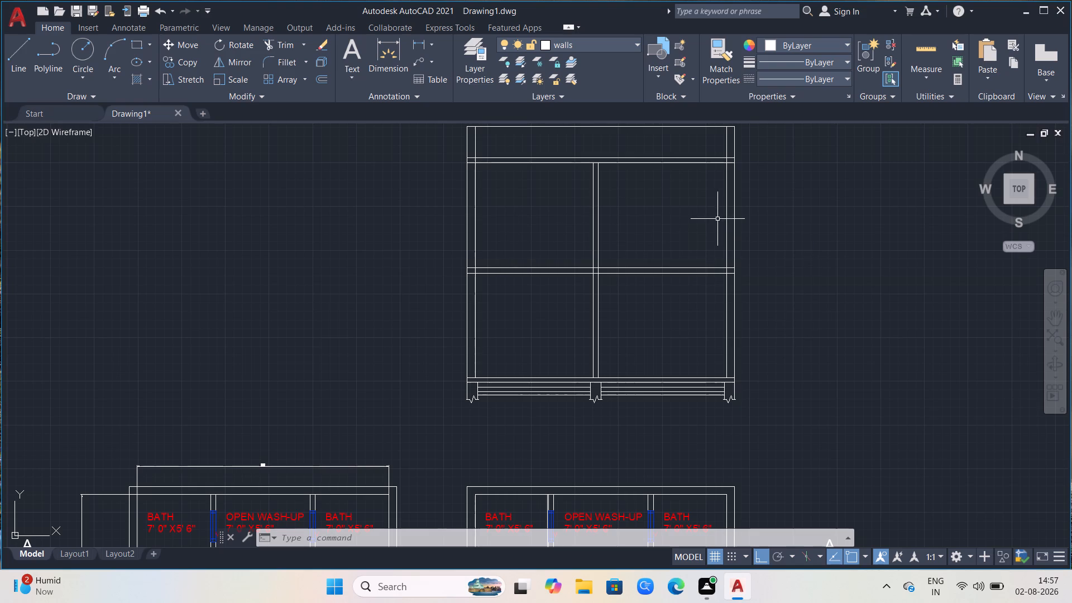
pyautogui.scroll(-1, 557, 154)
pyautogui.scroll(-2, 444, 243)
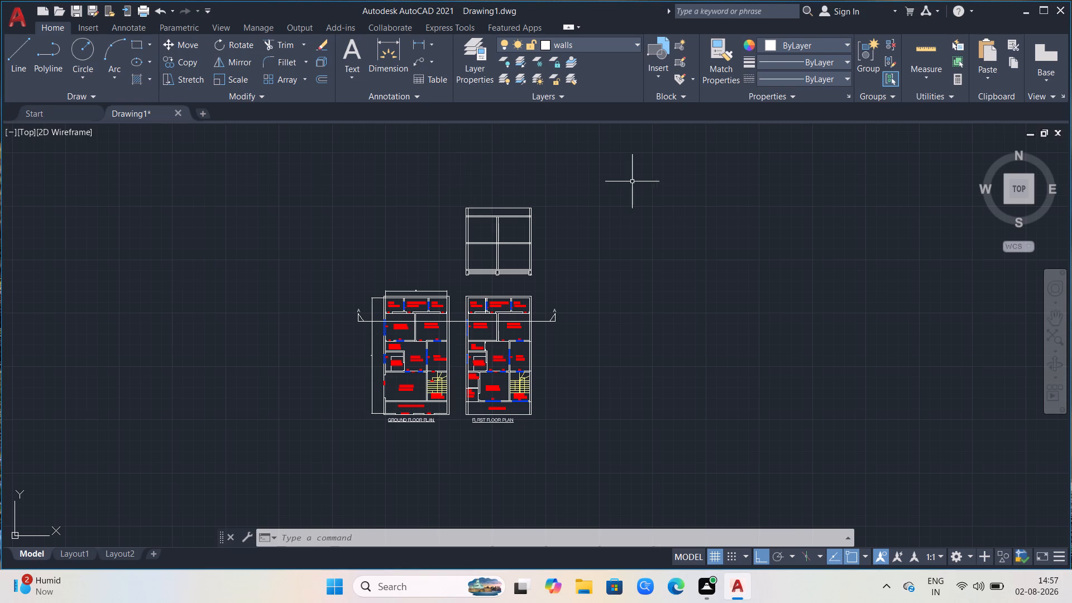
pyautogui.scroll(1, 653, 179)
pyautogui.scroll(1, 267, 317)
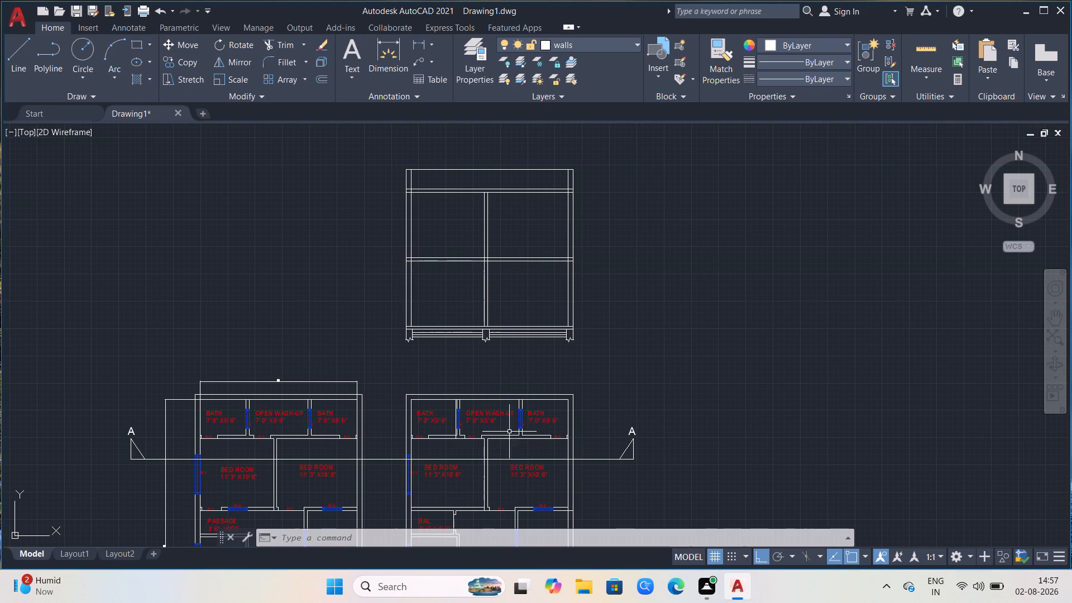
pyautogui.scroll(-4, 468, 430)
pyautogui.scroll(2, 435, 496)
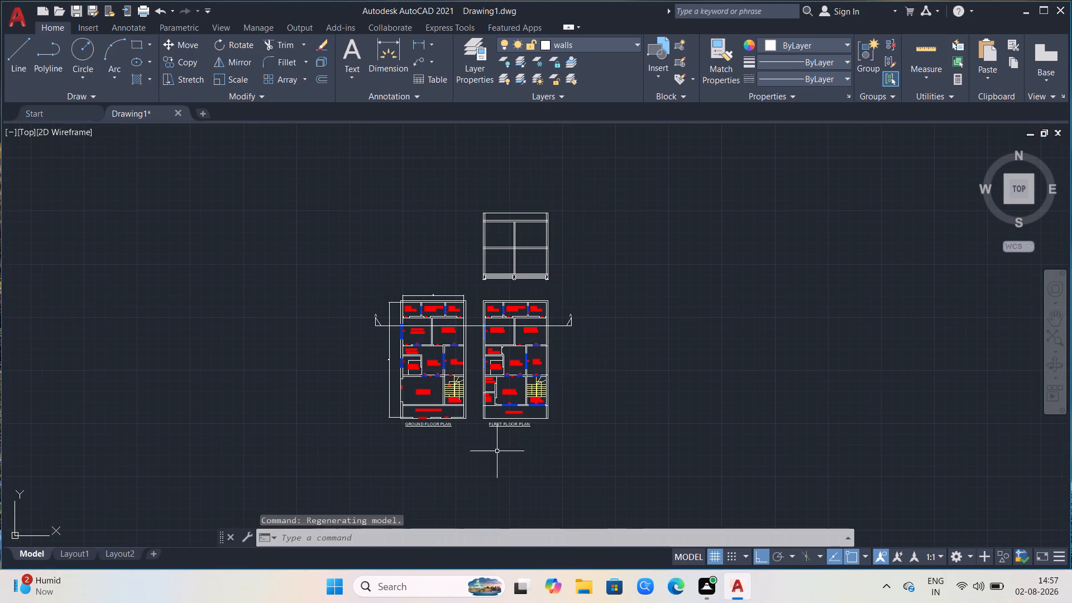
pyautogui.scroll(1, 542, 270)
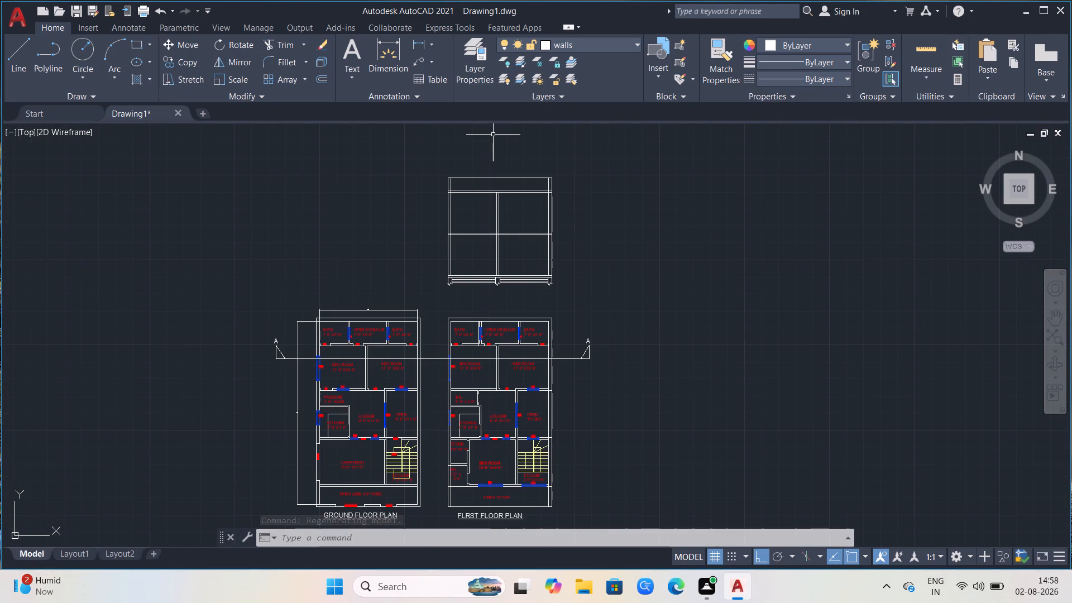
pyautogui.scroll(1, 534, 209)
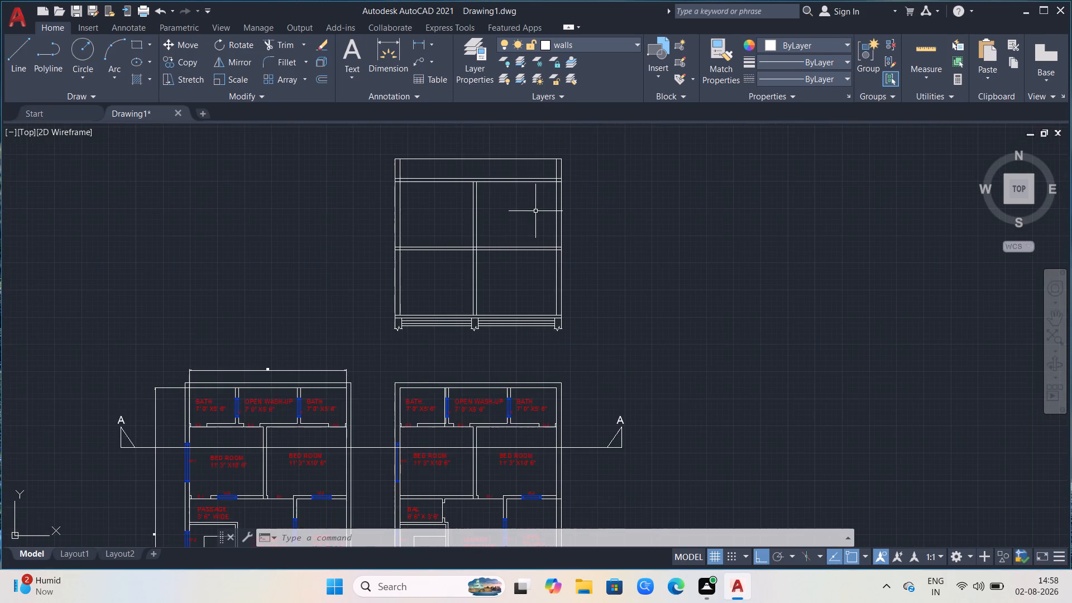
pyautogui.scroll(-1, 534, 226)
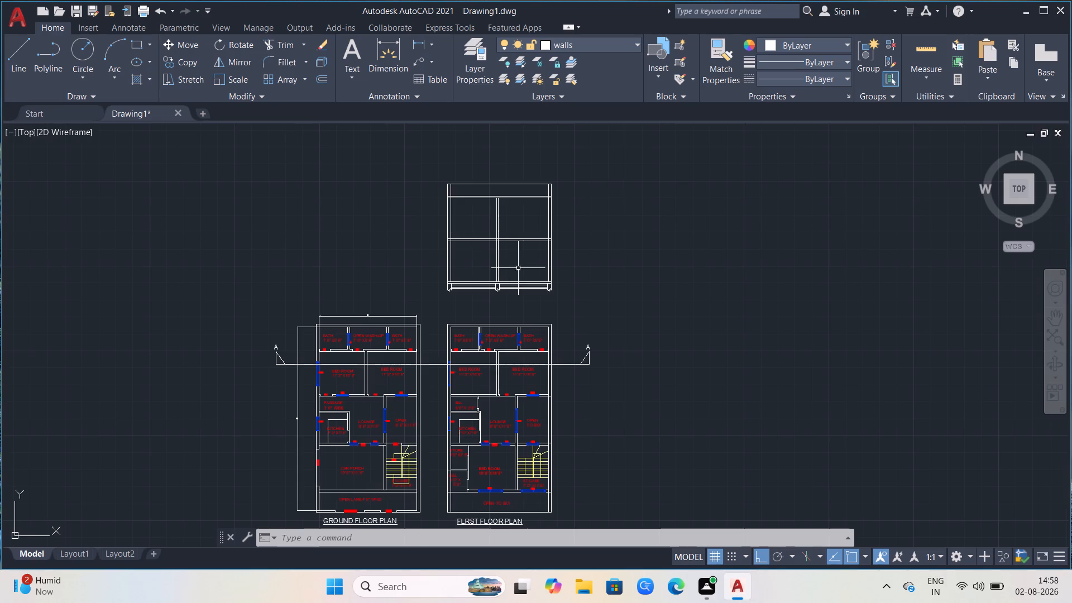
# Draw a vertical construction line through the west jamb of the eastern bath's door D 2 in the first floor plan.
pyautogui.scroll(3, 524, 267)
pyautogui.scroll(-1, 525, 266)
pyautogui.write('xl')
pyautogui.press('Return')
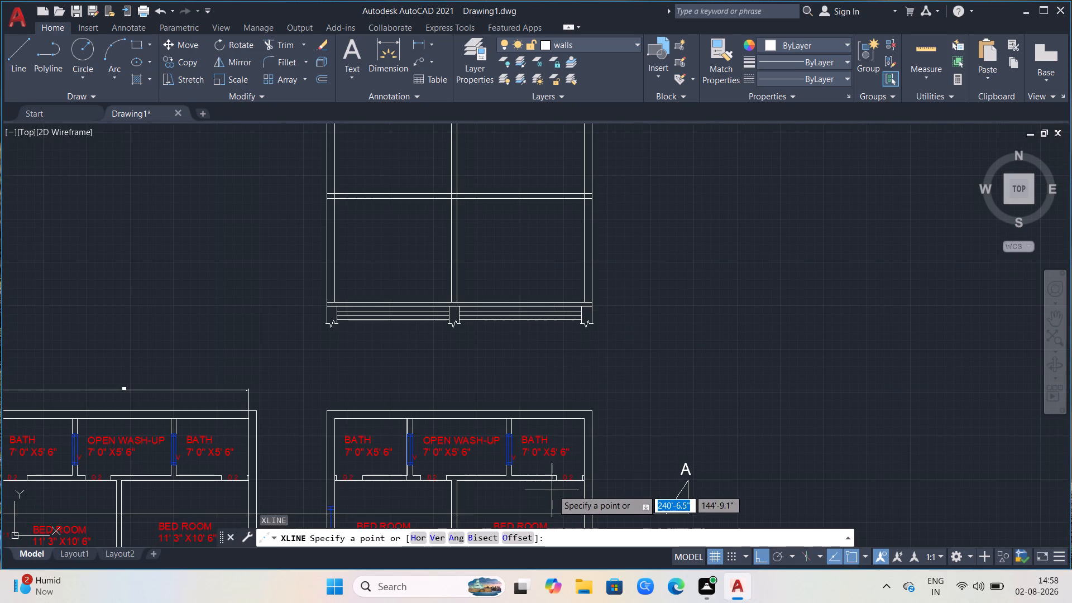
pyautogui.click(558, 478)
pyautogui.click(549, 447)
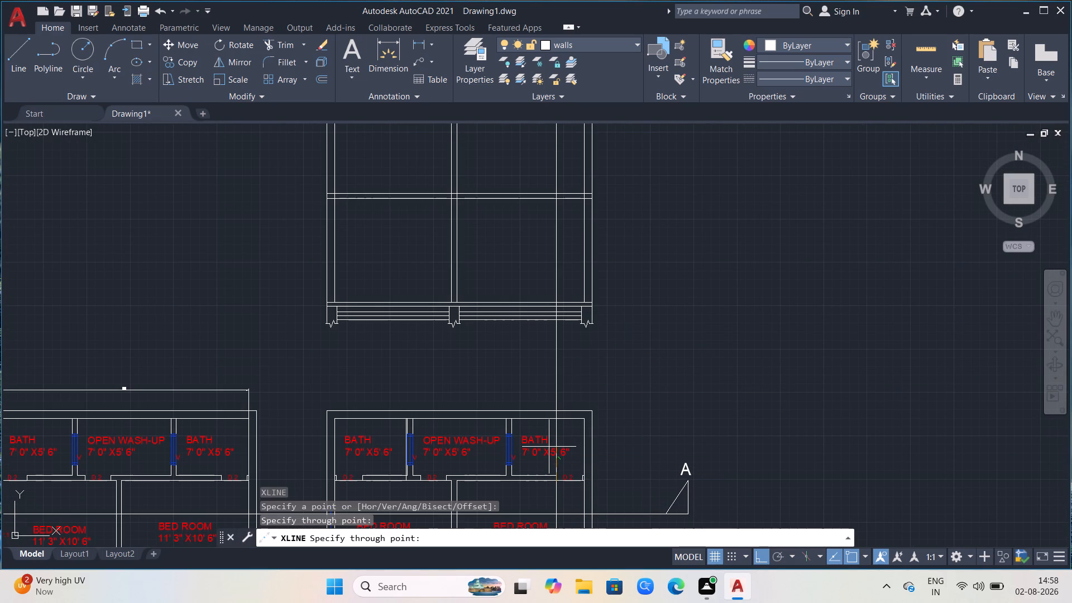
pyautogui.press('Escape')
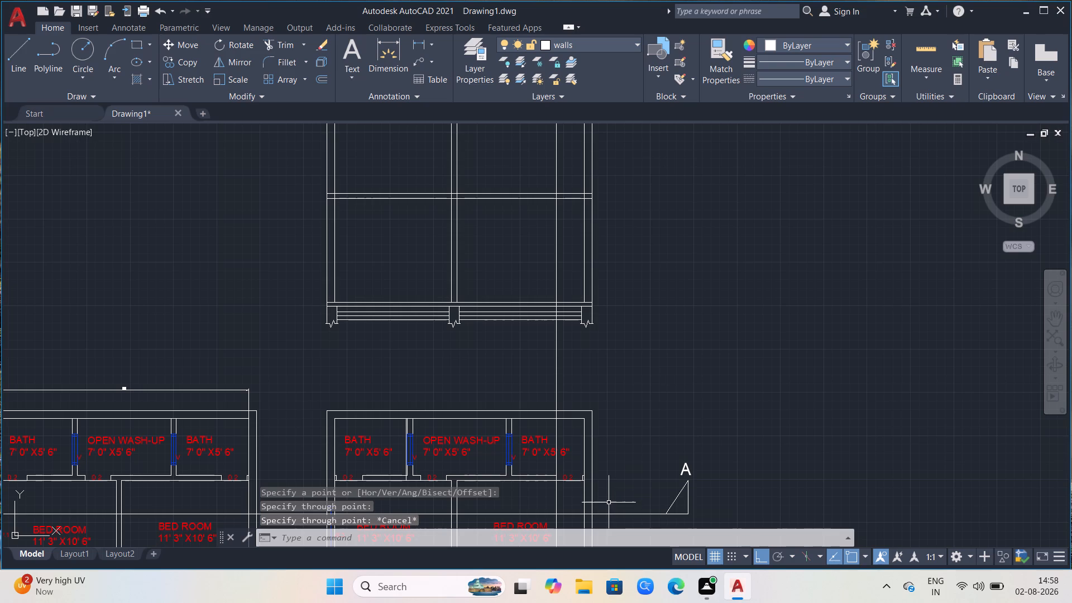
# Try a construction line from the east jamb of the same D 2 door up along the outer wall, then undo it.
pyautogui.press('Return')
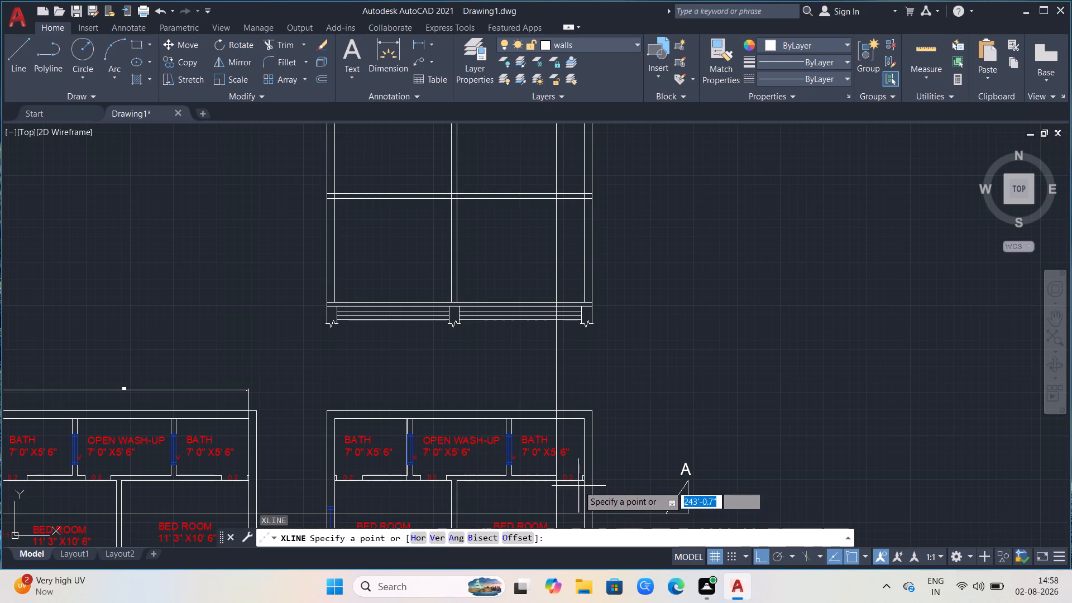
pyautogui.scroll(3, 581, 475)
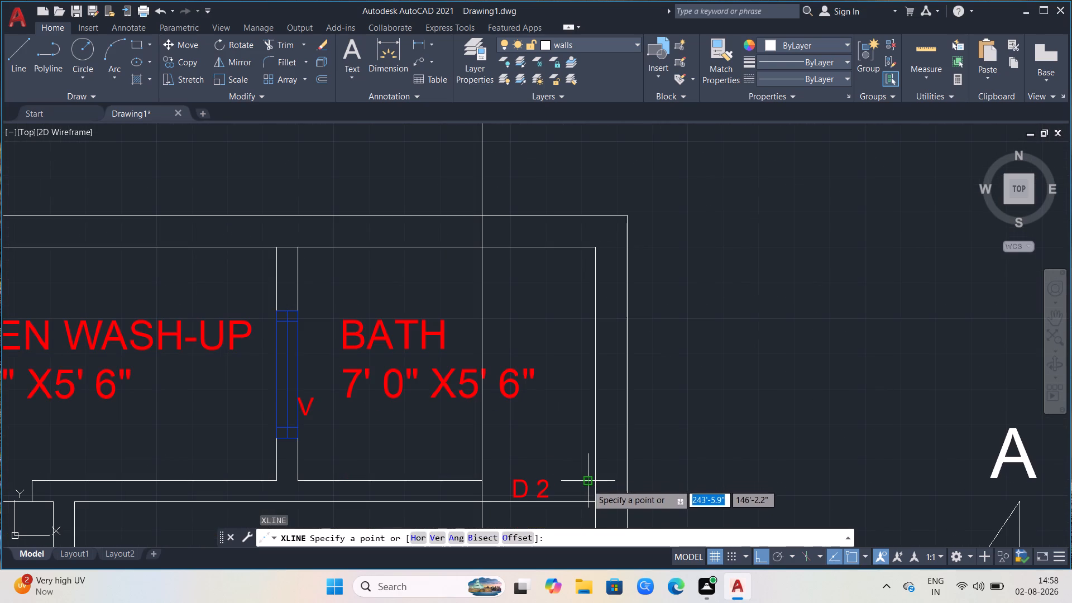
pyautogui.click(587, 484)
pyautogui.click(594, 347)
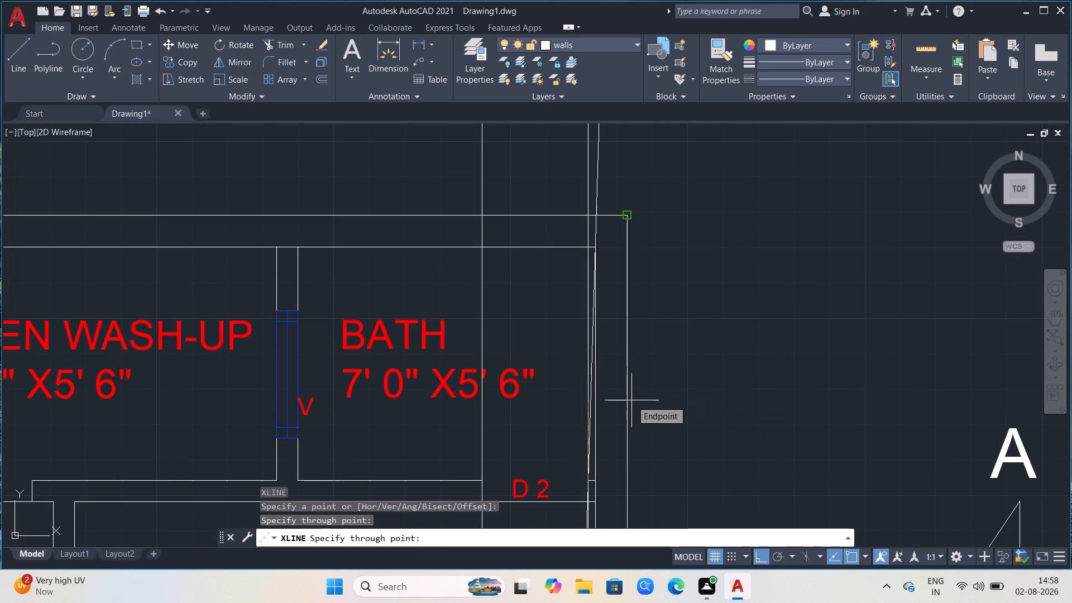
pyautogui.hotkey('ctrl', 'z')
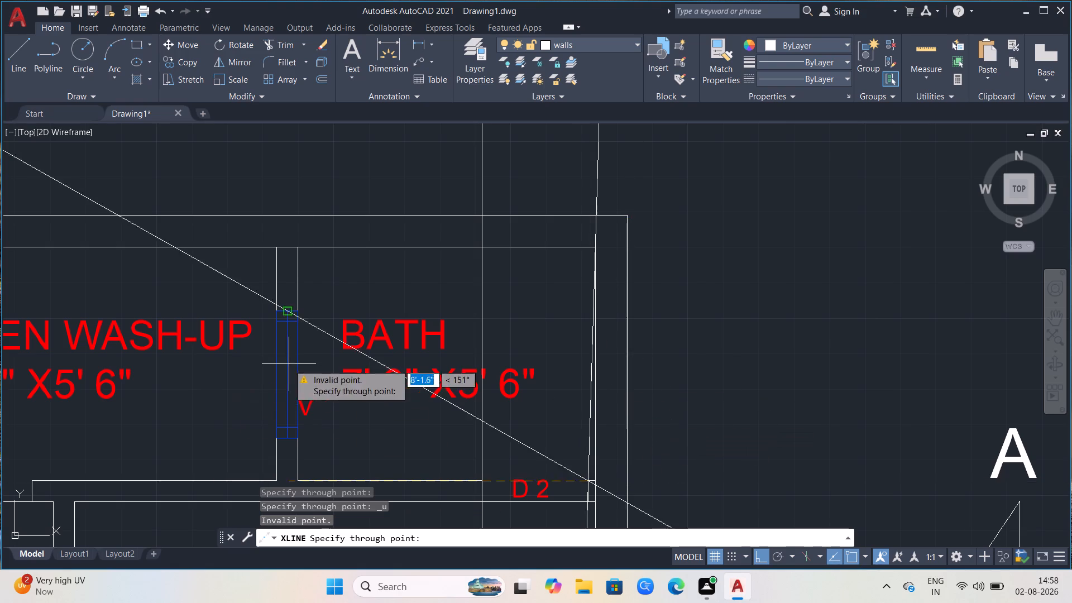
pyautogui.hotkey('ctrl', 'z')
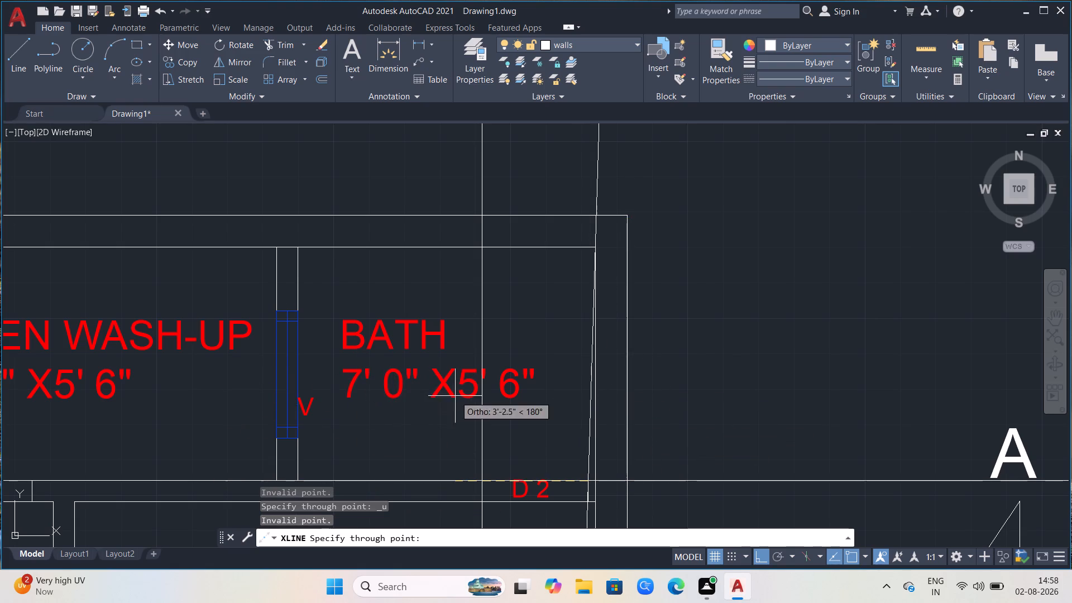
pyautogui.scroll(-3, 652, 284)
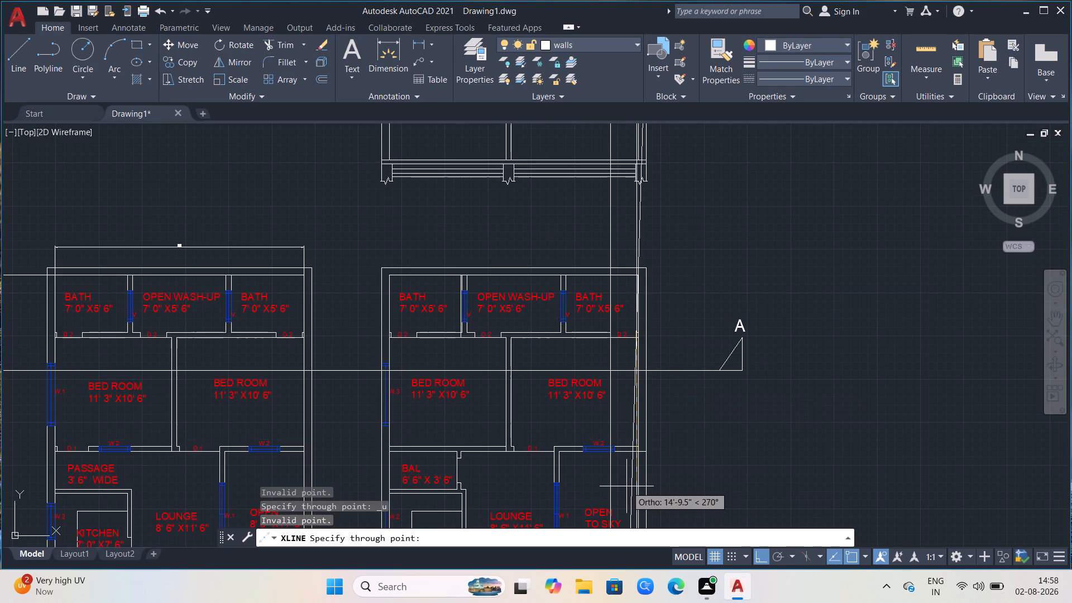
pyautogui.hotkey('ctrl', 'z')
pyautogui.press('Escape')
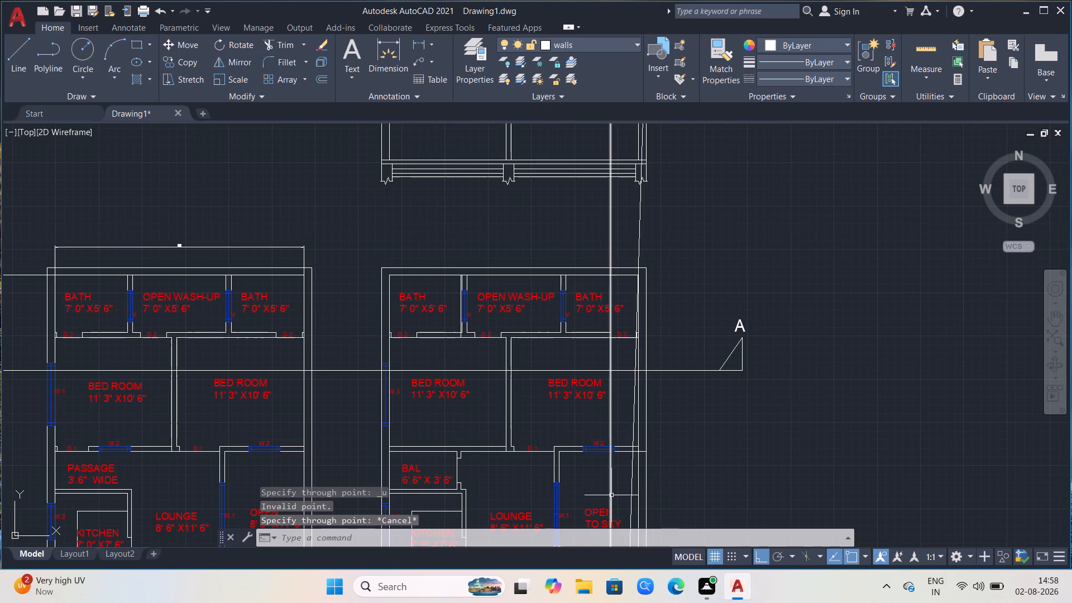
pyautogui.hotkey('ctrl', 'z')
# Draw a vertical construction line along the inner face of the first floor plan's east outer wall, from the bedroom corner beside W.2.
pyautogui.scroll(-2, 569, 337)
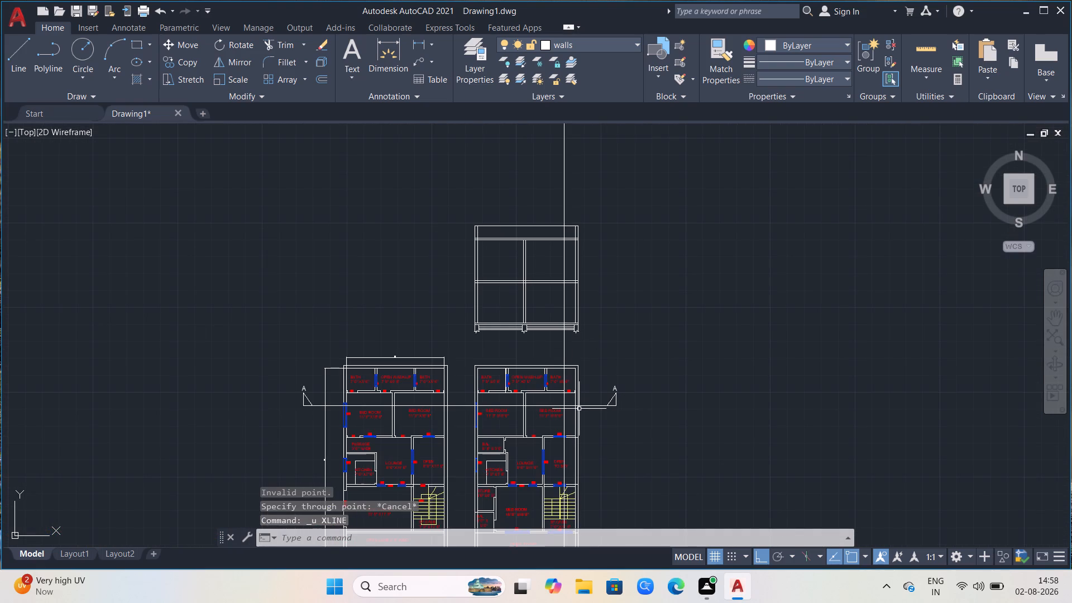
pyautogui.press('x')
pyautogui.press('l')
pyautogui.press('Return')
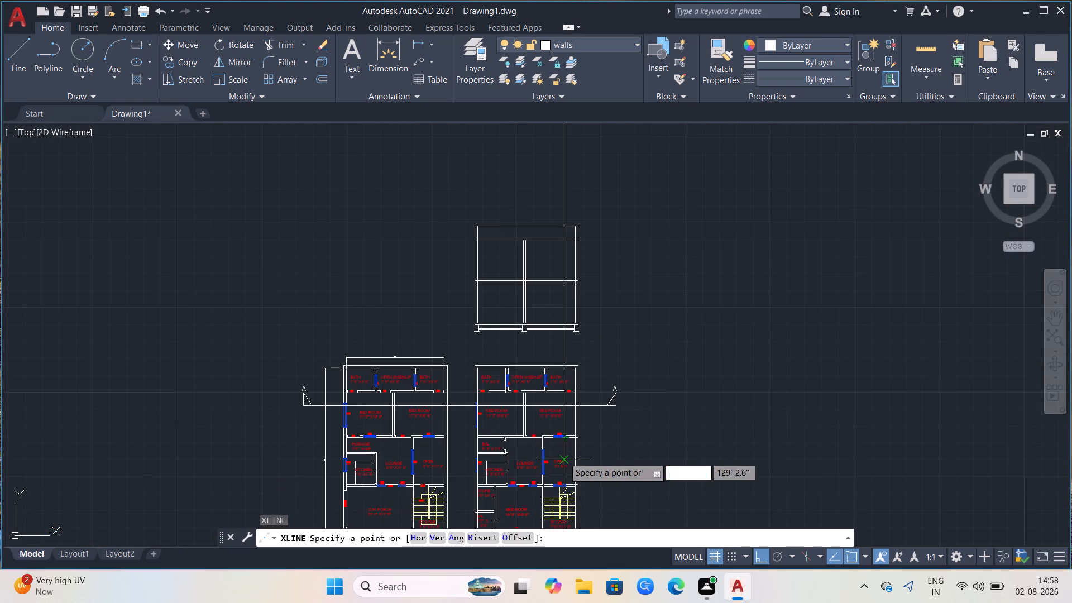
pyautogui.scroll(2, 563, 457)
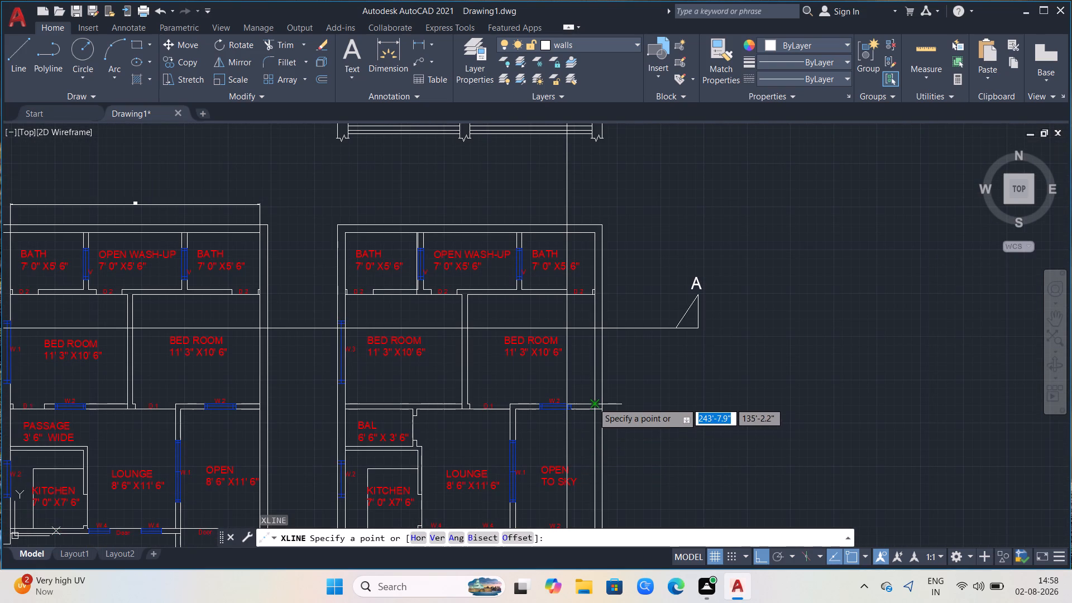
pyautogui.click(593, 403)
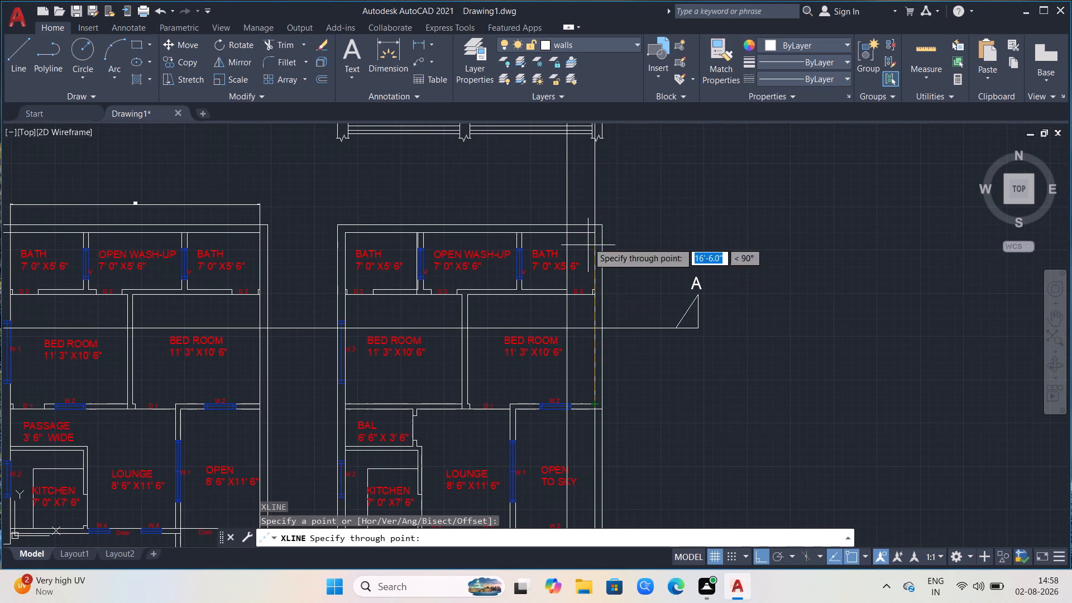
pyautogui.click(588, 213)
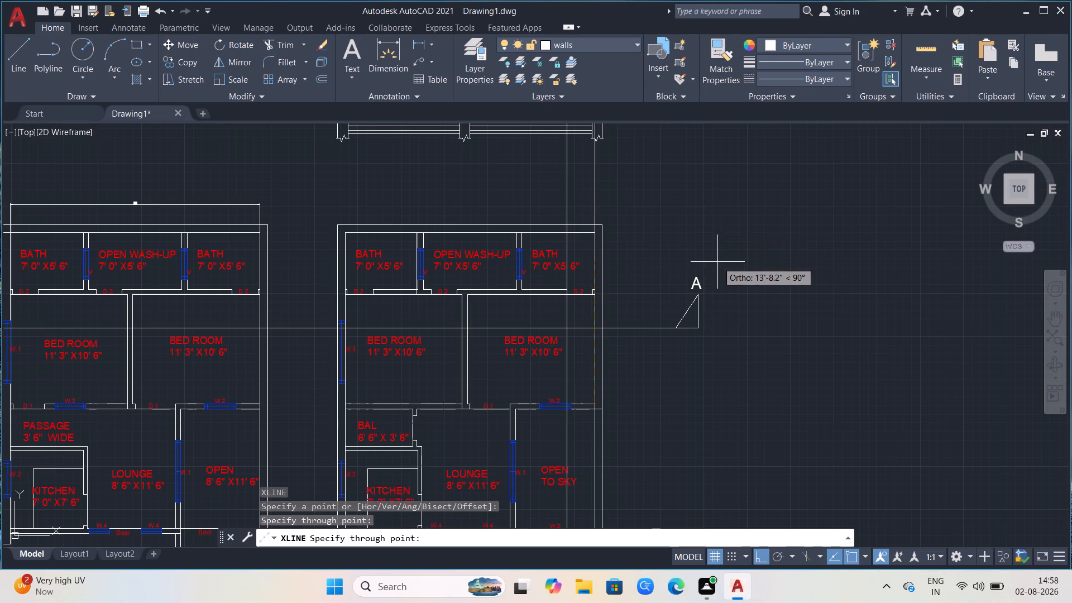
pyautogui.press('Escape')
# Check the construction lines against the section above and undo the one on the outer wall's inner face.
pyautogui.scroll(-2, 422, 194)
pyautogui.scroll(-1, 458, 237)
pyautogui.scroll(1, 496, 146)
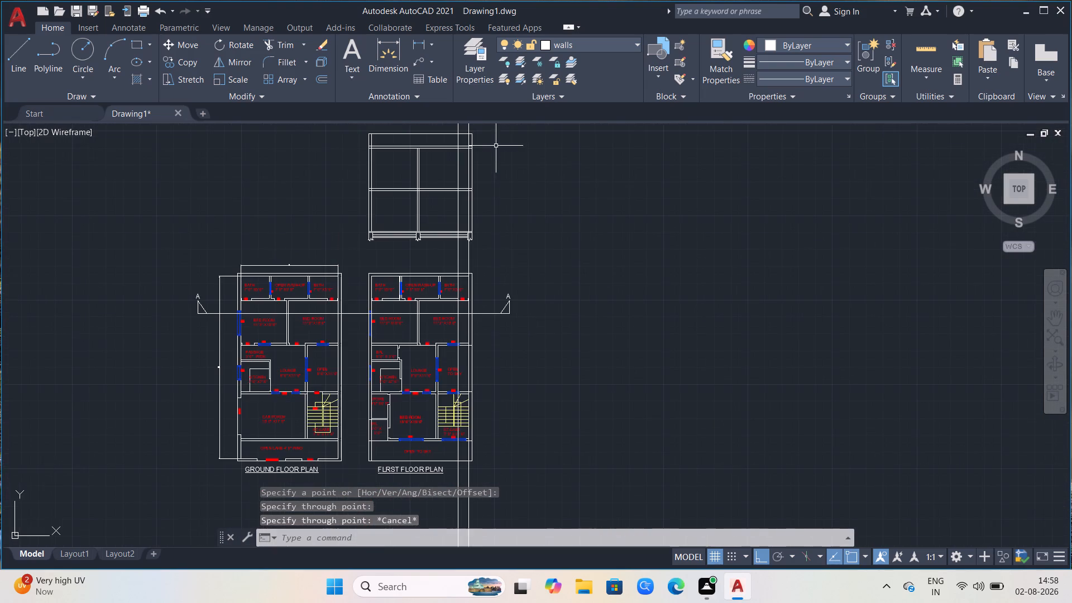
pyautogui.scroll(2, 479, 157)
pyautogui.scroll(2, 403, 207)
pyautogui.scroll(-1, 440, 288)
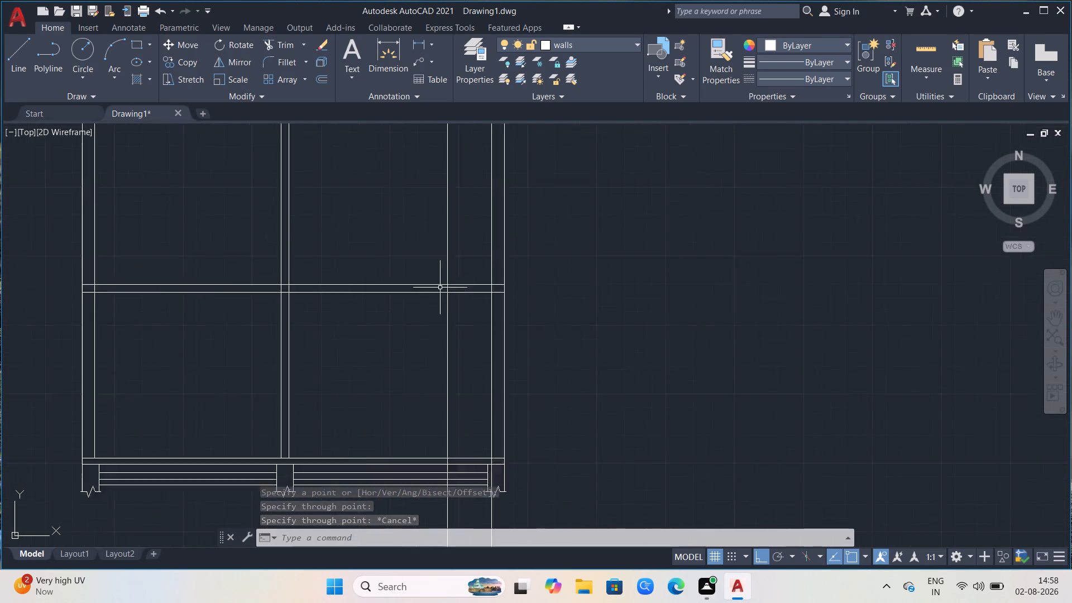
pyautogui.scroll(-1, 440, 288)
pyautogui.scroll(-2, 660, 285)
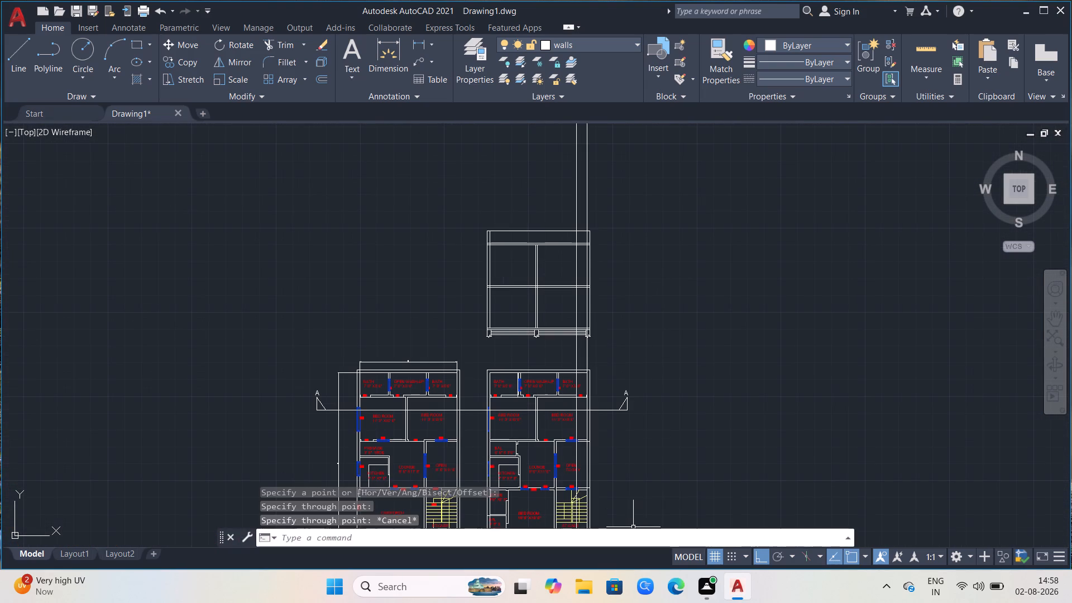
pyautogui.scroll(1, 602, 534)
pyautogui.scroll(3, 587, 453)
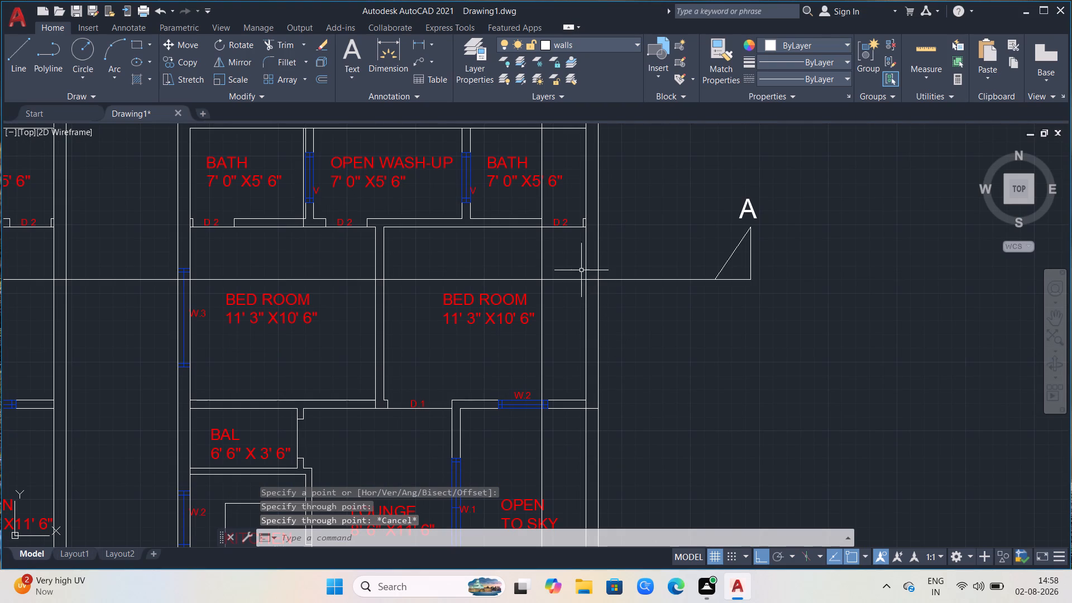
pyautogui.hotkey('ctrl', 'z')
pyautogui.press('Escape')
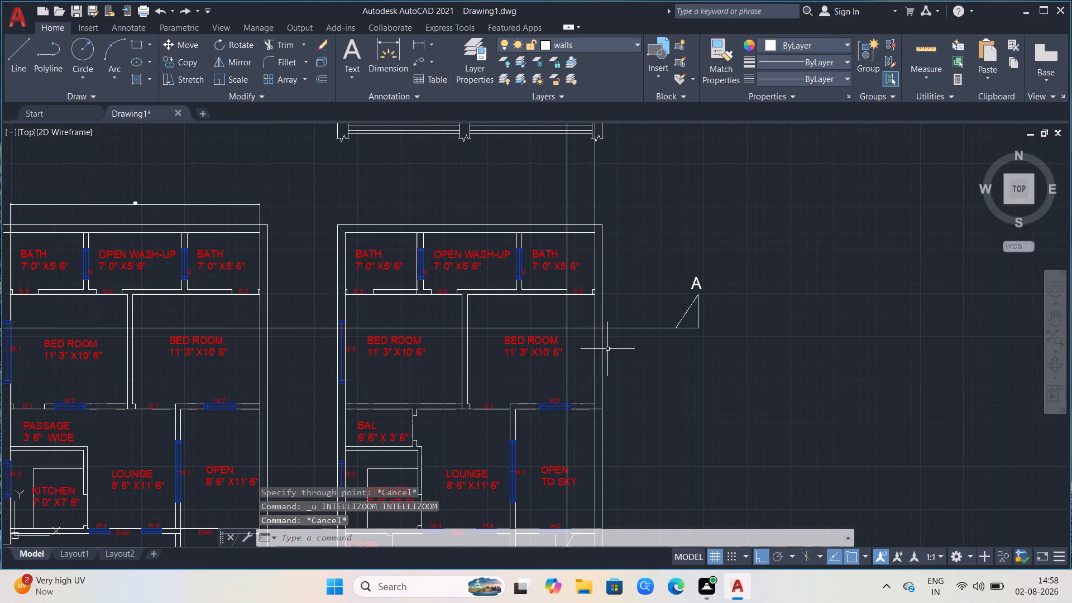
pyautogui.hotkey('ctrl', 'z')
# Draw a horizontal and a vertical construction line through the east jamb corner of the eastern bath's door D 2 in the first floor plan.
pyautogui.scroll(4, 549, 462)
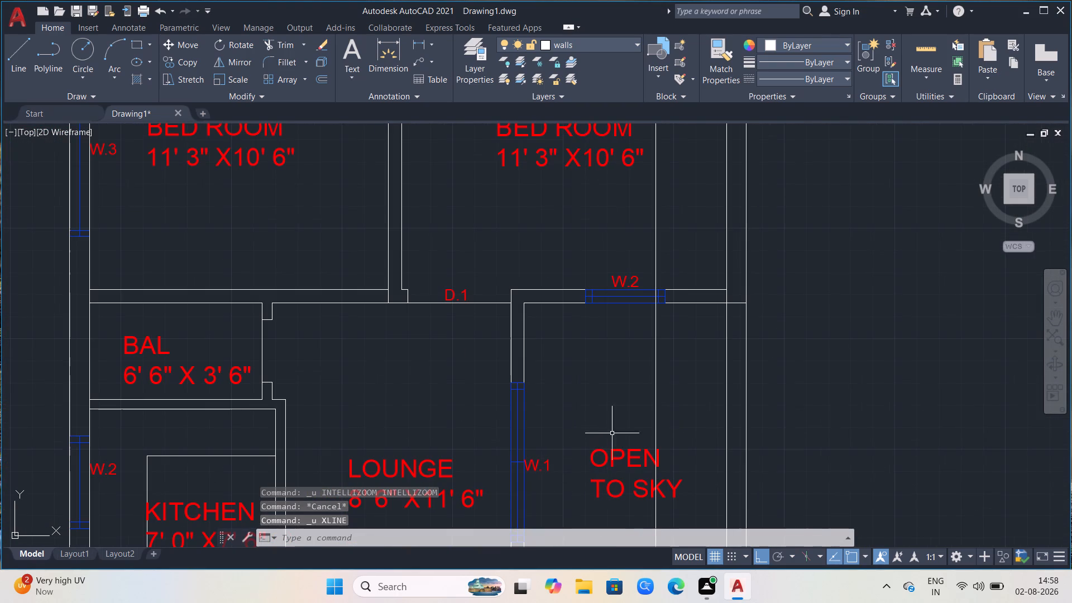
pyautogui.scroll(-1, 674, 344)
pyautogui.scroll(-1, 686, 280)
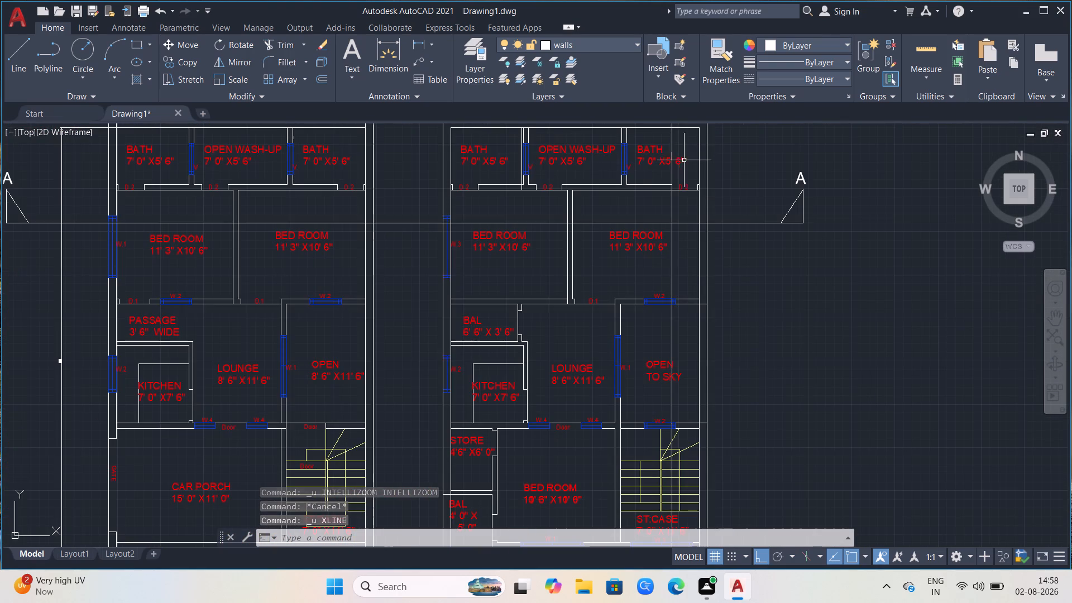
pyautogui.scroll(3, 684, 161)
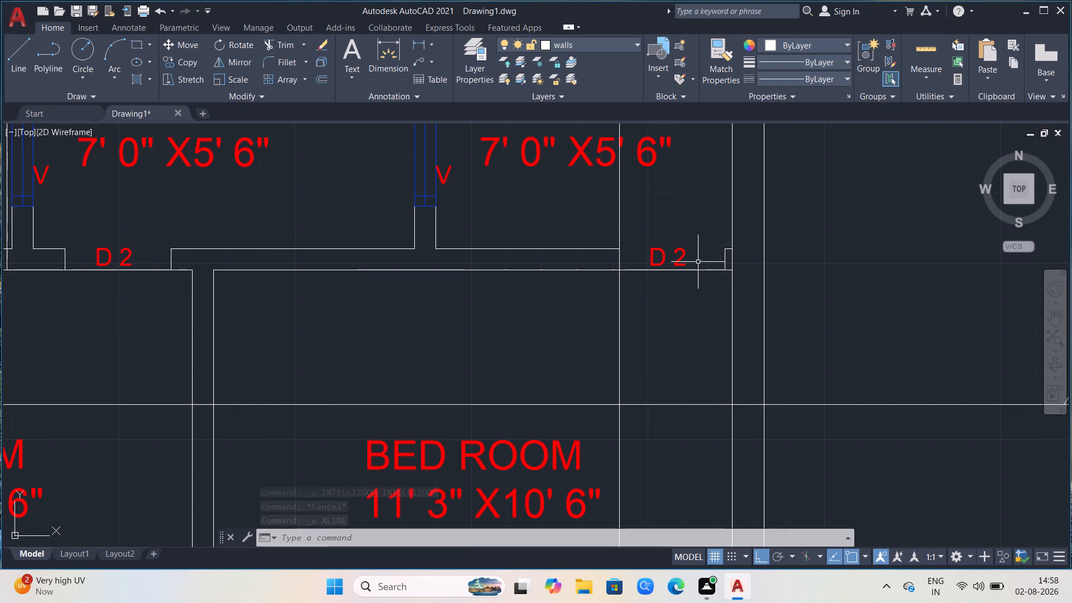
pyautogui.press('x')
pyautogui.press('l')
pyautogui.press('Return')
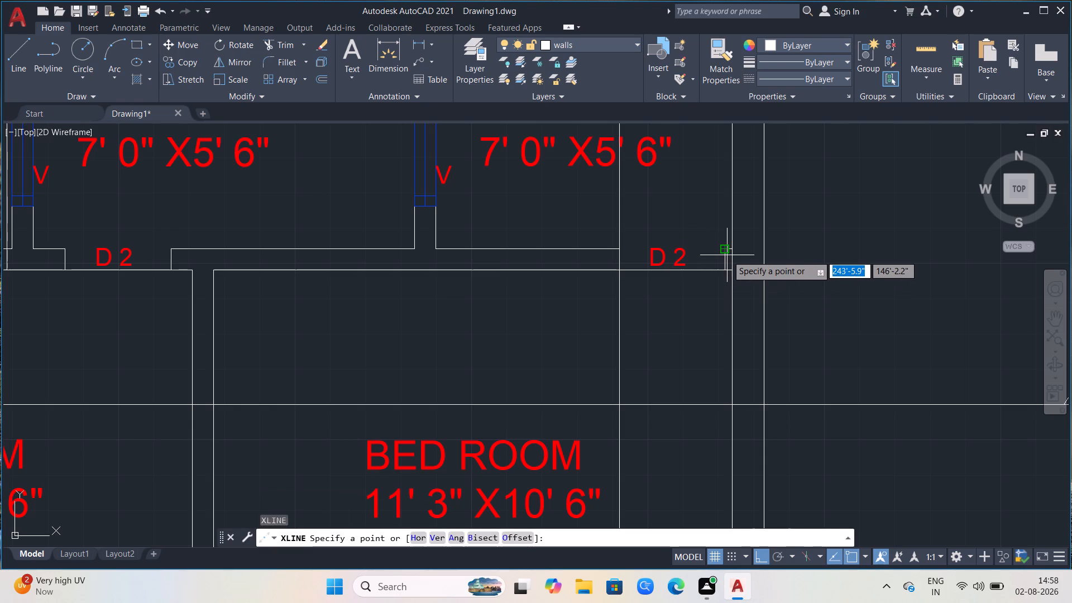
pyautogui.click(726, 247)
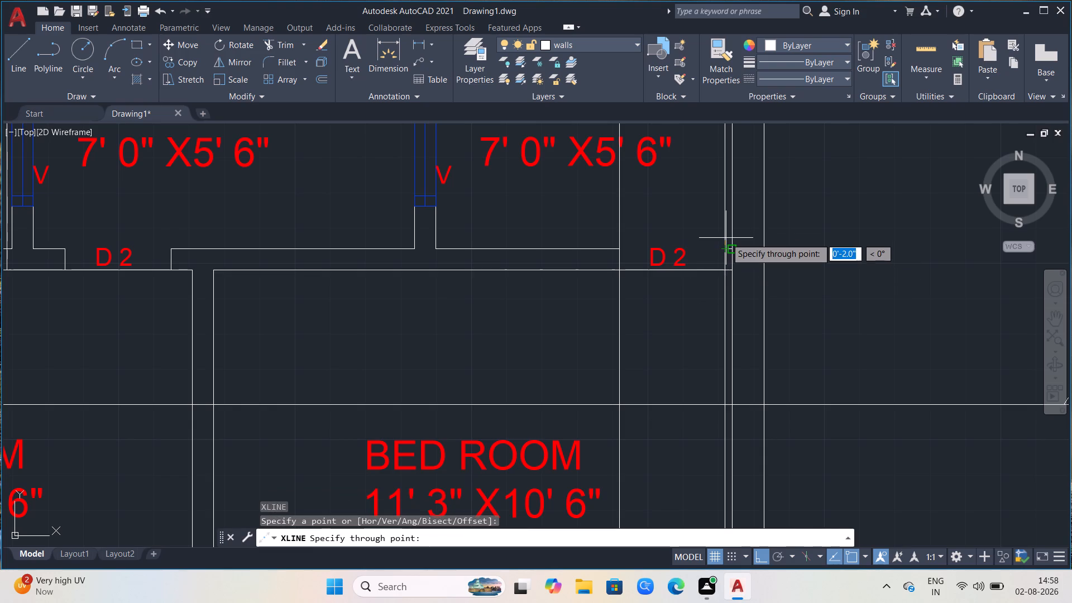
pyautogui.click(726, 238)
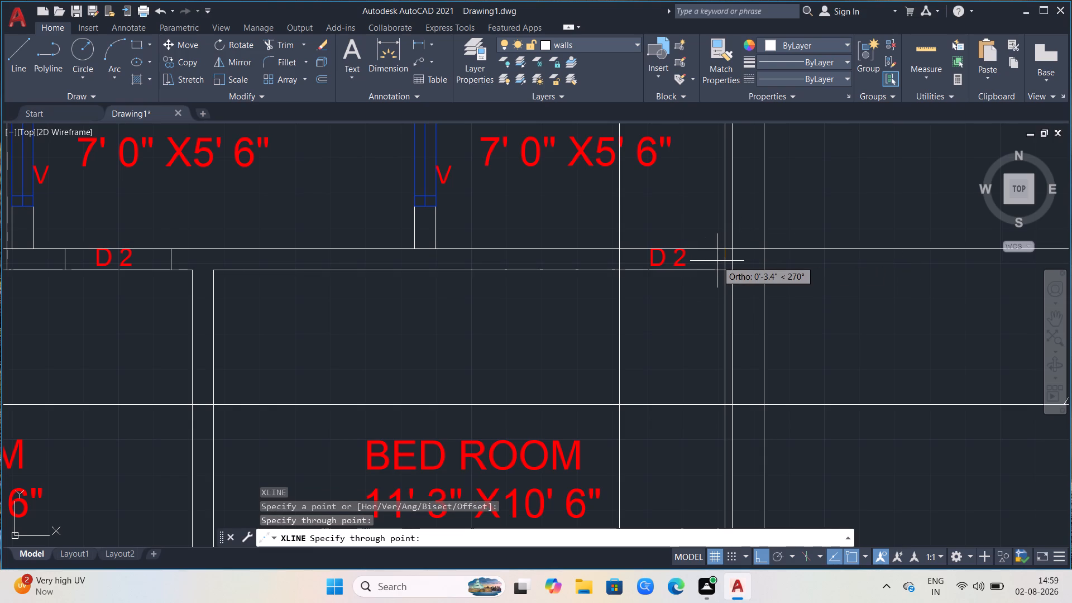
pyautogui.click(717, 261)
pyautogui.press('Escape')
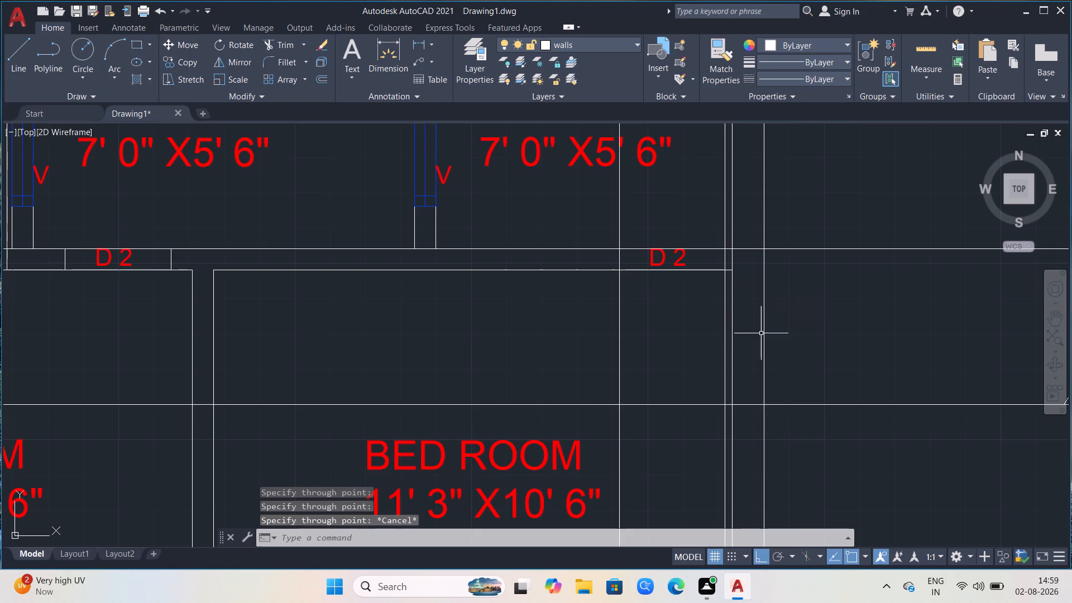
# Erase the horizontal construction line running through the bath door D 2 wall across both floor plans.
pyautogui.scroll(-2, 870, 331)
pyautogui.scroll(-2, 623, 403)
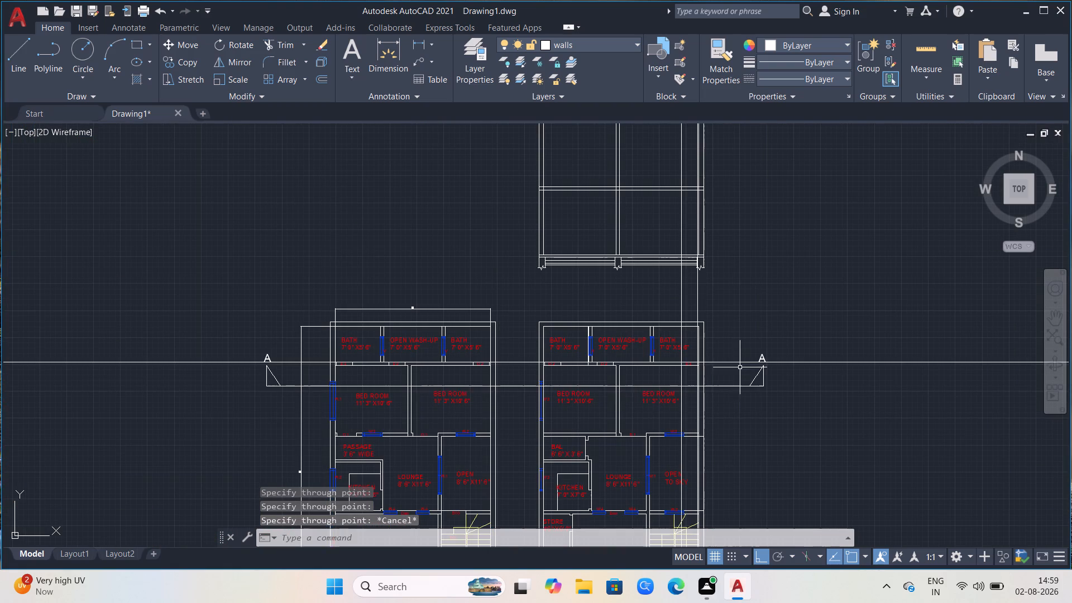
pyautogui.click(740, 361)
pyautogui.press('Delete')
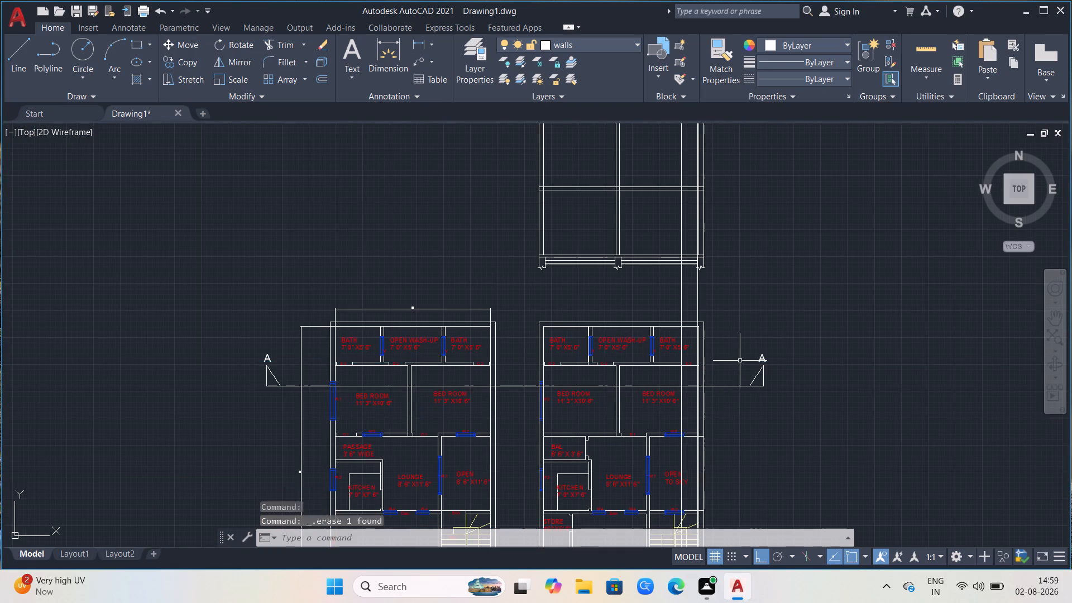
# Open the DesignCenter block library with the lower part of the A-A section in view.
pyautogui.scroll(-1, 759, 237)
pyautogui.scroll(-1, 695, 222)
pyautogui.scroll(3, 698, 219)
pyautogui.scroll(1, 844, 235)
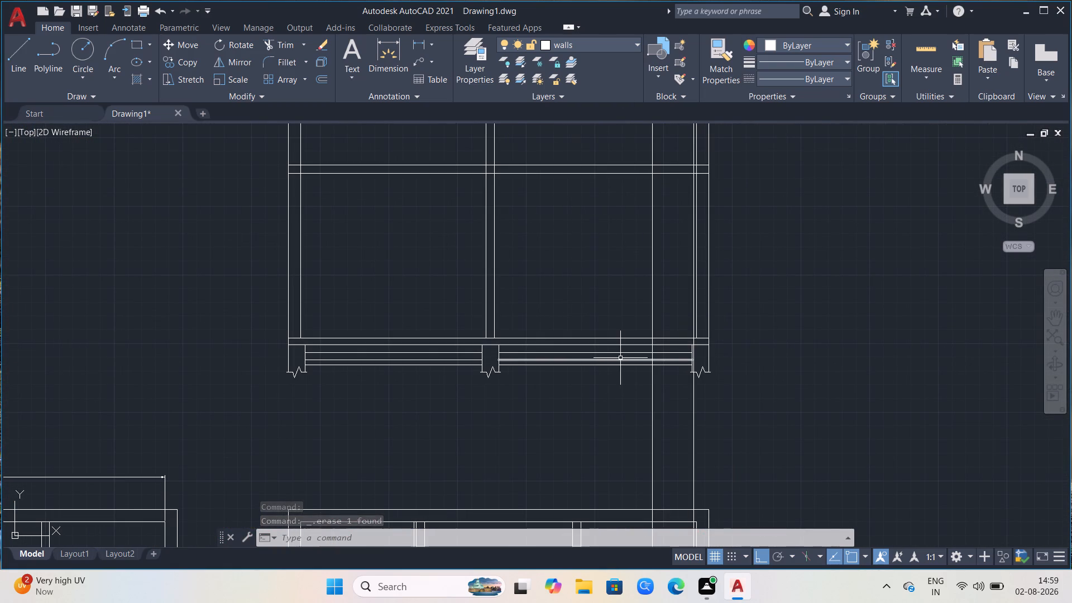
pyautogui.write('dc')
pyautogui.press('Return')
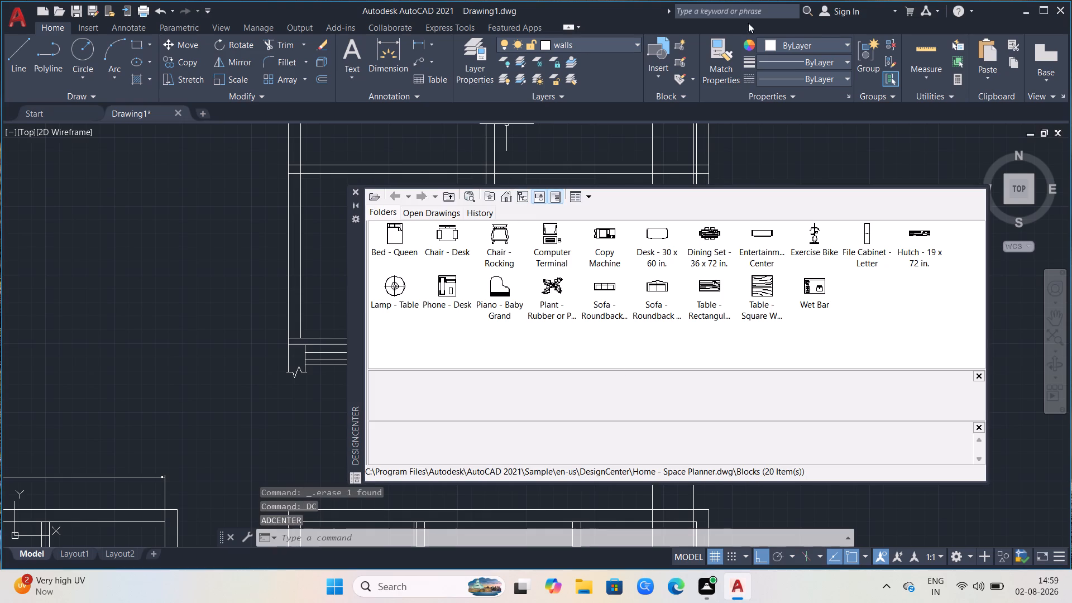
# Create a new layer named door in the Layer Properties Manager.
pyautogui.click(636, 40)
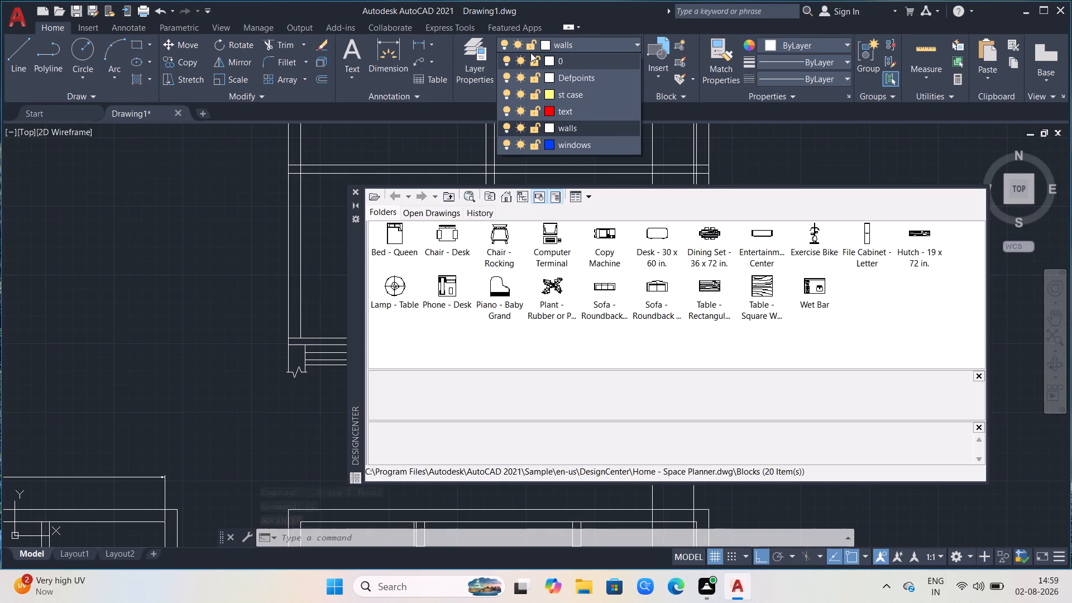
pyautogui.click(482, 58)
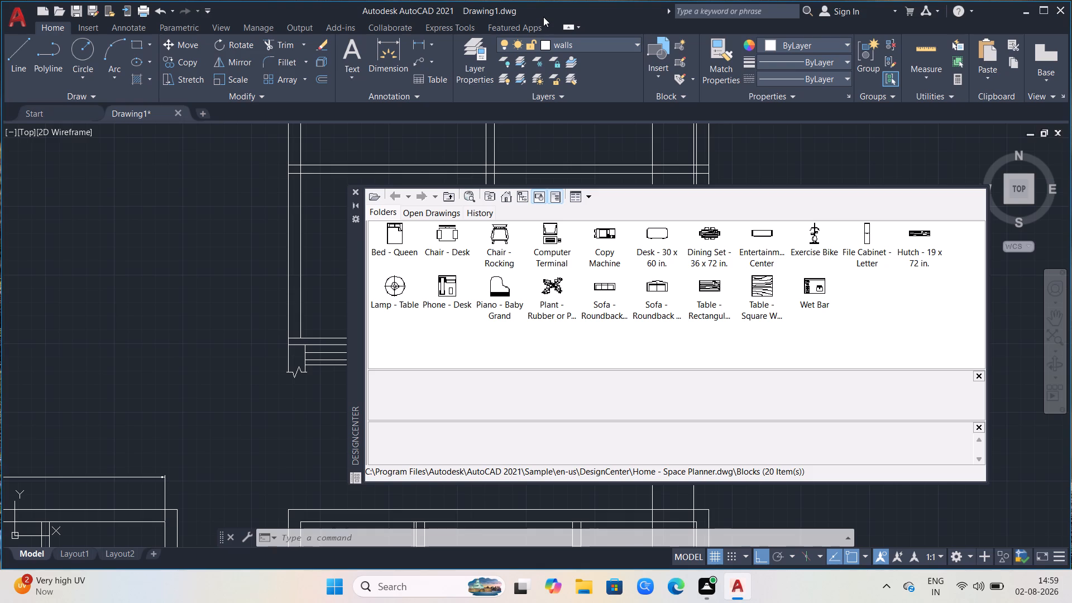
pyautogui.click(466, 58)
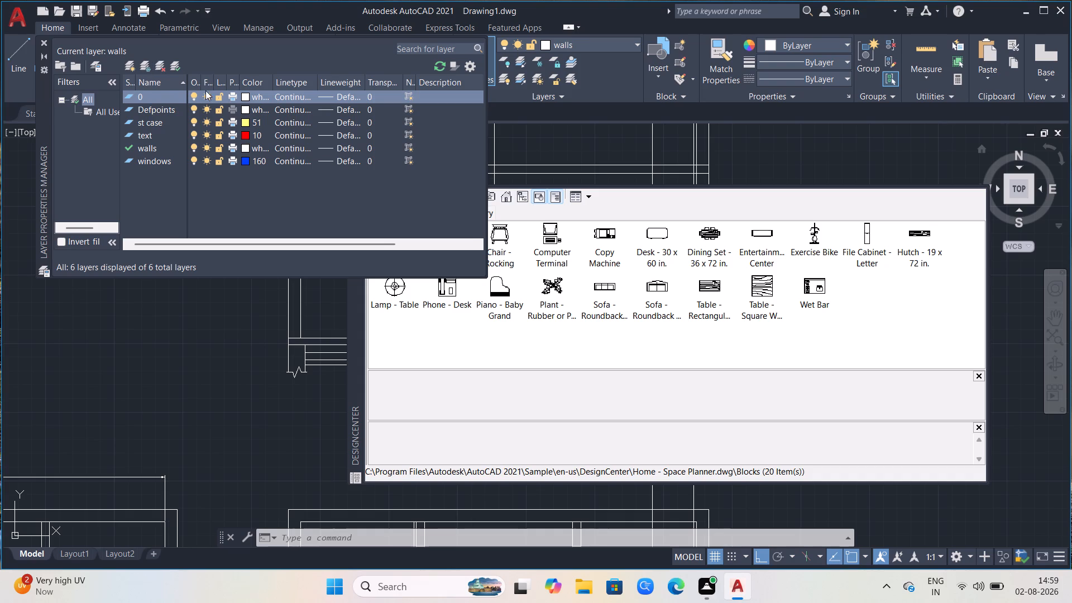
pyautogui.click(133, 64)
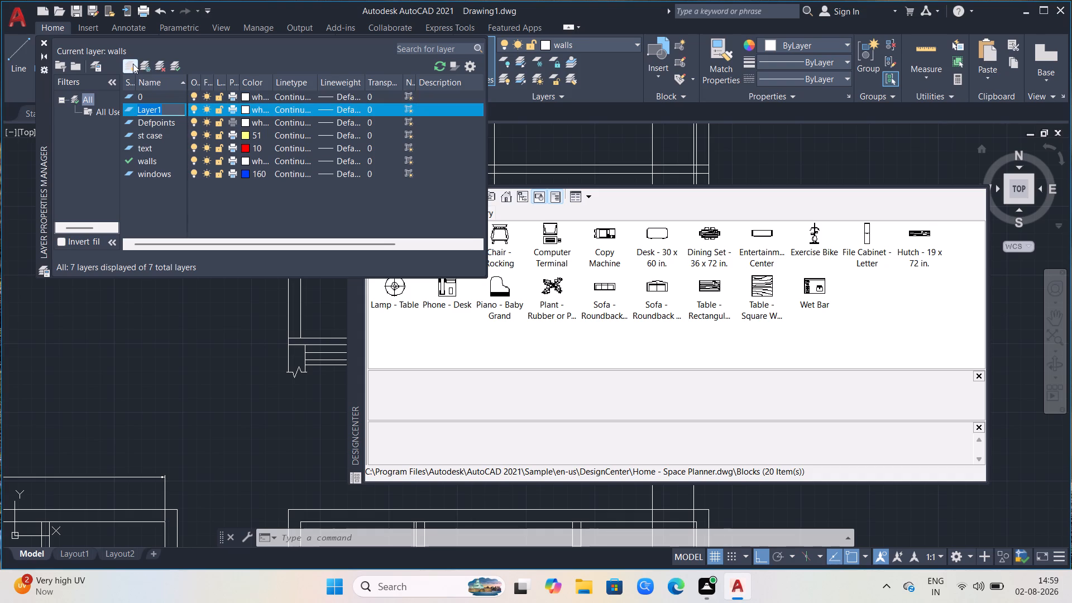
pyautogui.press('BackSpace')
pyautogui.press('BackSpace')
pyautogui.press('BackSpace')
pyautogui.write('door')
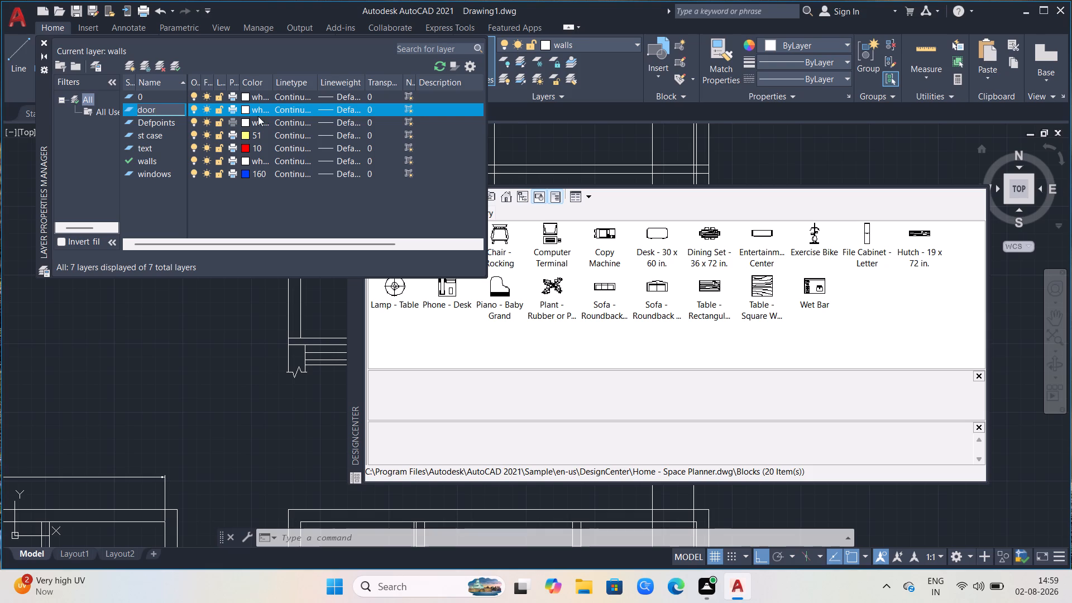
# Set the door layer's colour to green, index colour 90.
pyautogui.click(278, 109)
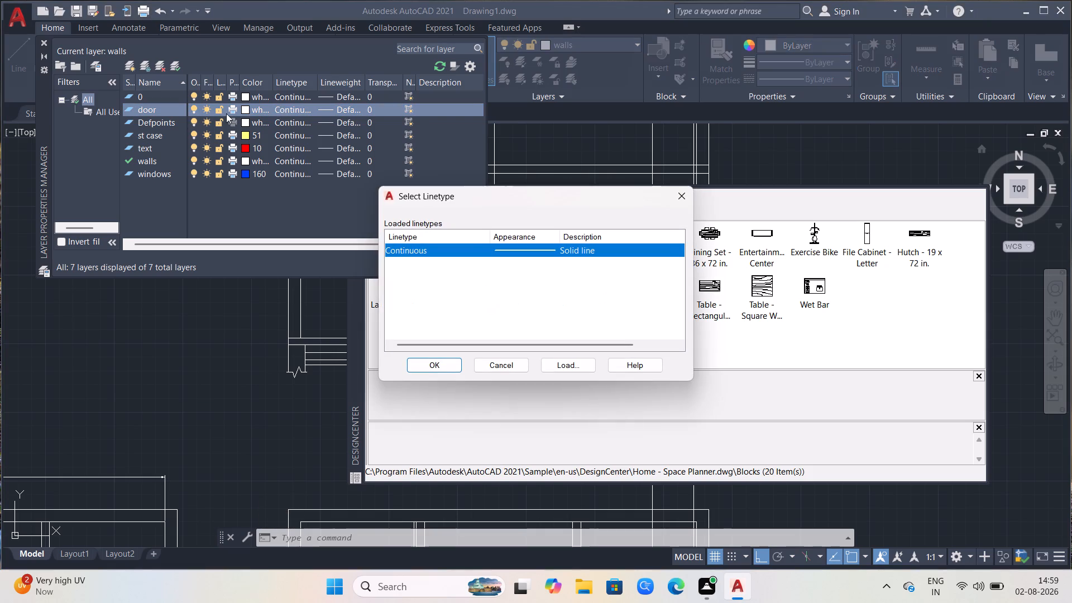
pyautogui.click(247, 103)
pyautogui.click(679, 200)
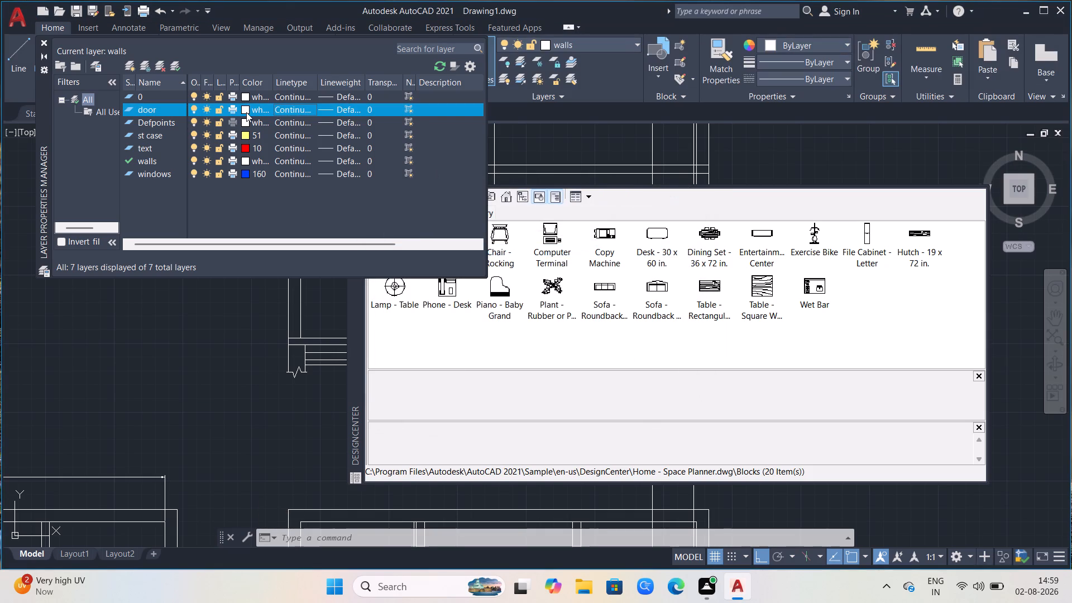
pyautogui.click(246, 112)
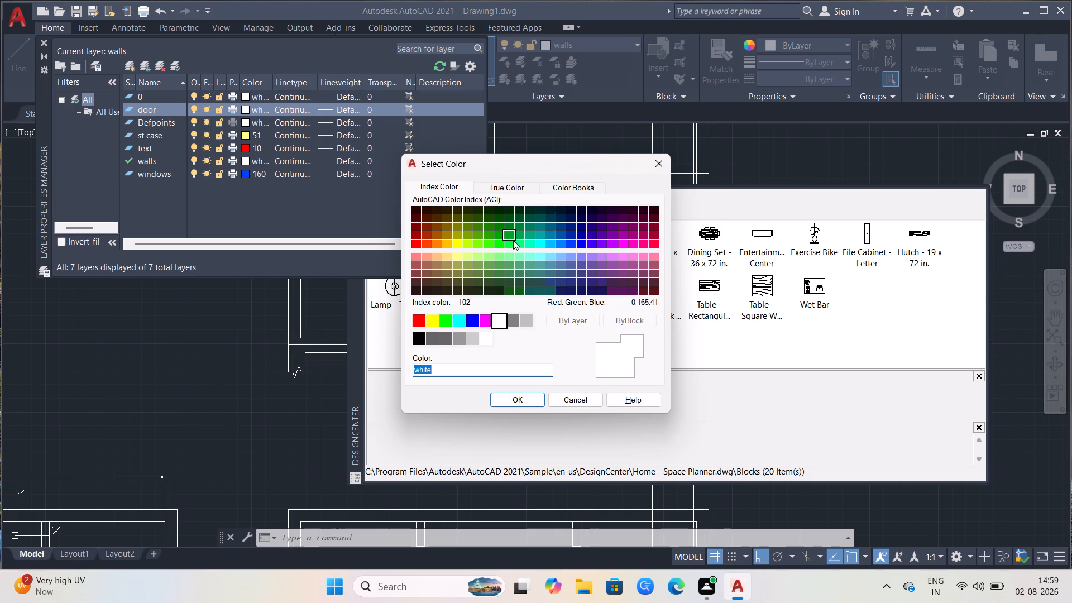
pyautogui.click(496, 245)
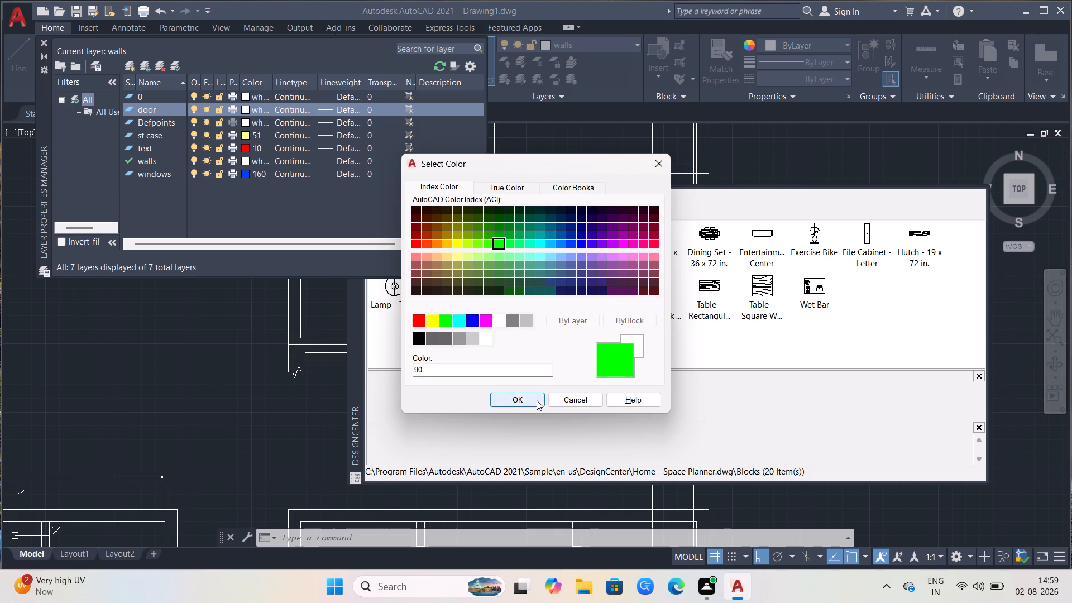
pyautogui.click(537, 400)
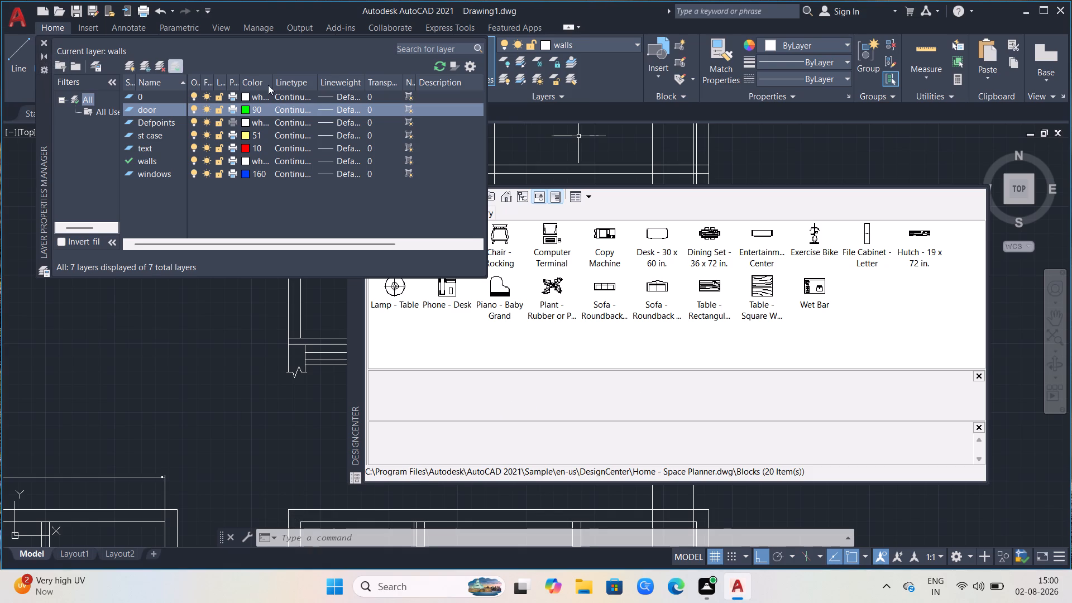
# Make door the current layer and close the Layer Properties Manager.
pyautogui.click(178, 65)
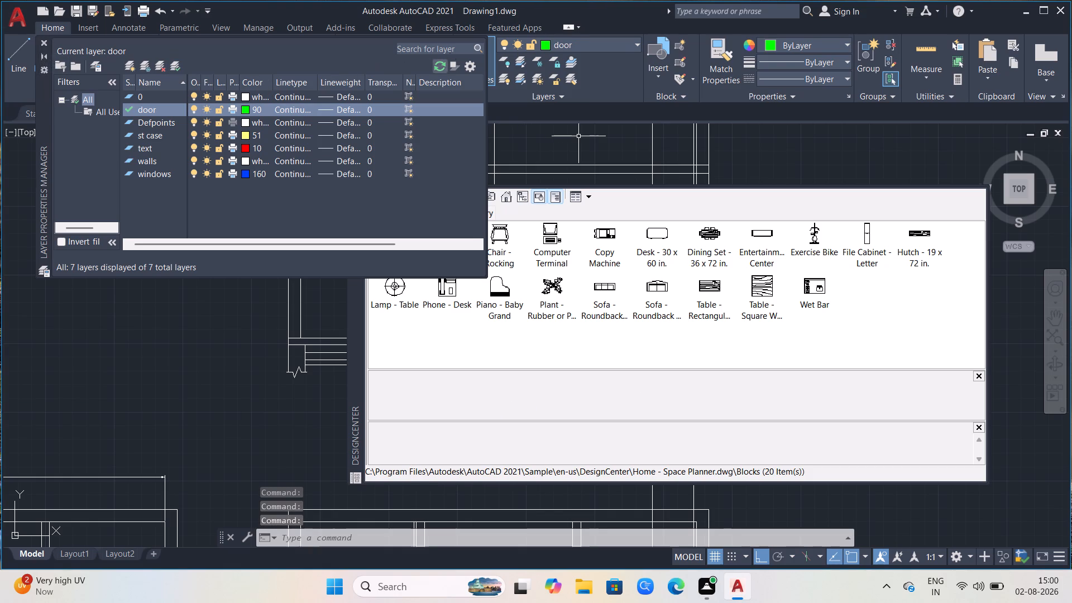
pyautogui.click(41, 42)
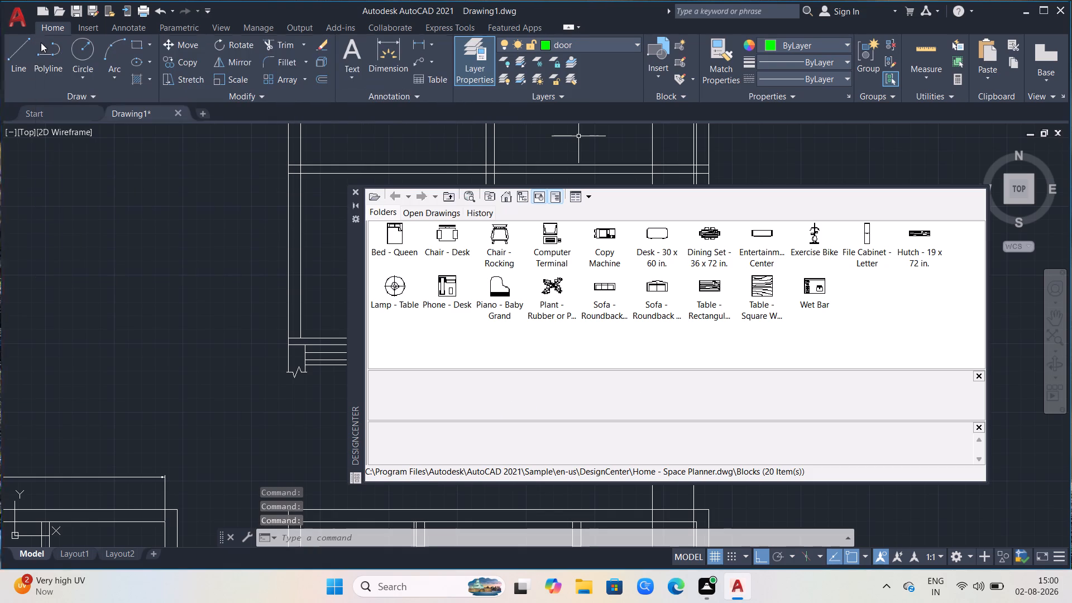
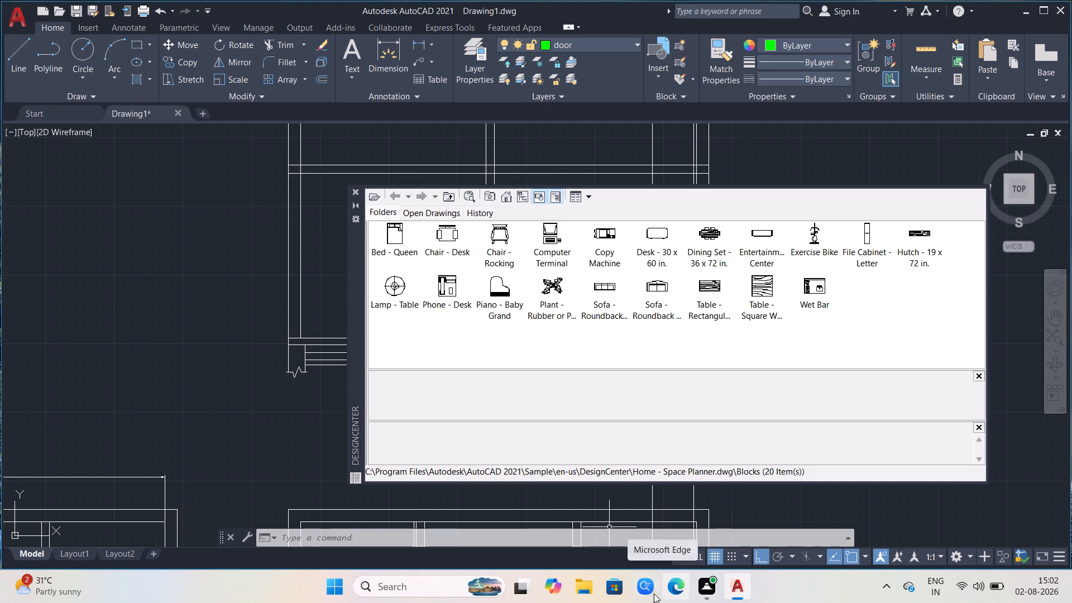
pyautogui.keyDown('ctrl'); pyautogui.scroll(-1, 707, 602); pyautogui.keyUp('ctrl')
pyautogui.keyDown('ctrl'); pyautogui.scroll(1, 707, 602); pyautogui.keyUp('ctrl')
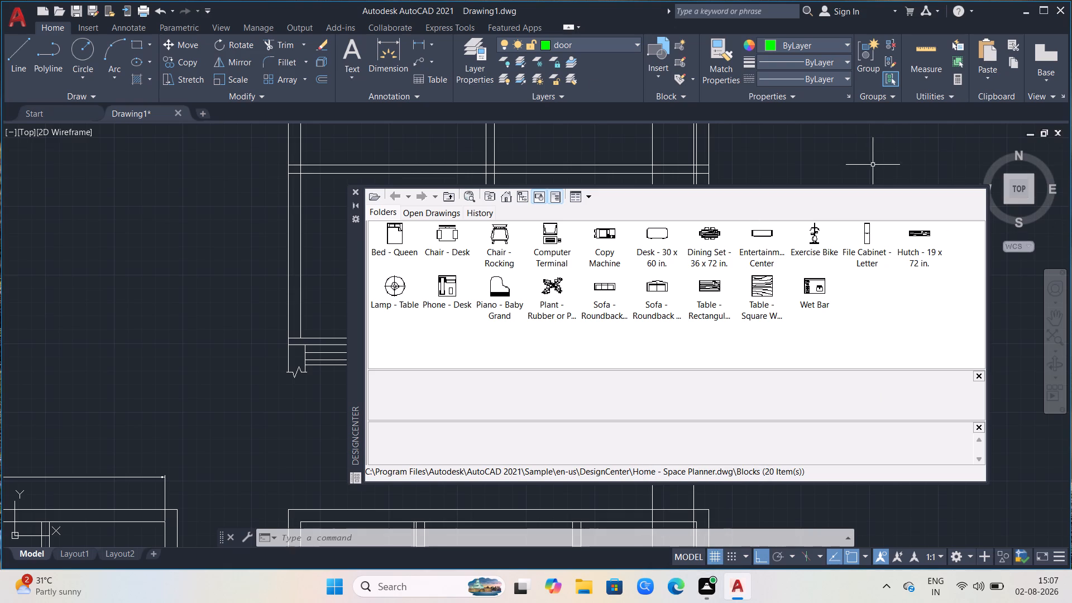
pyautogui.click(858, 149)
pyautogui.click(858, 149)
# Browse DesignCenter from its home folder through en-us and DesignCenter to the blocks of House Designer.dwg.
pyautogui.click(507, 198)
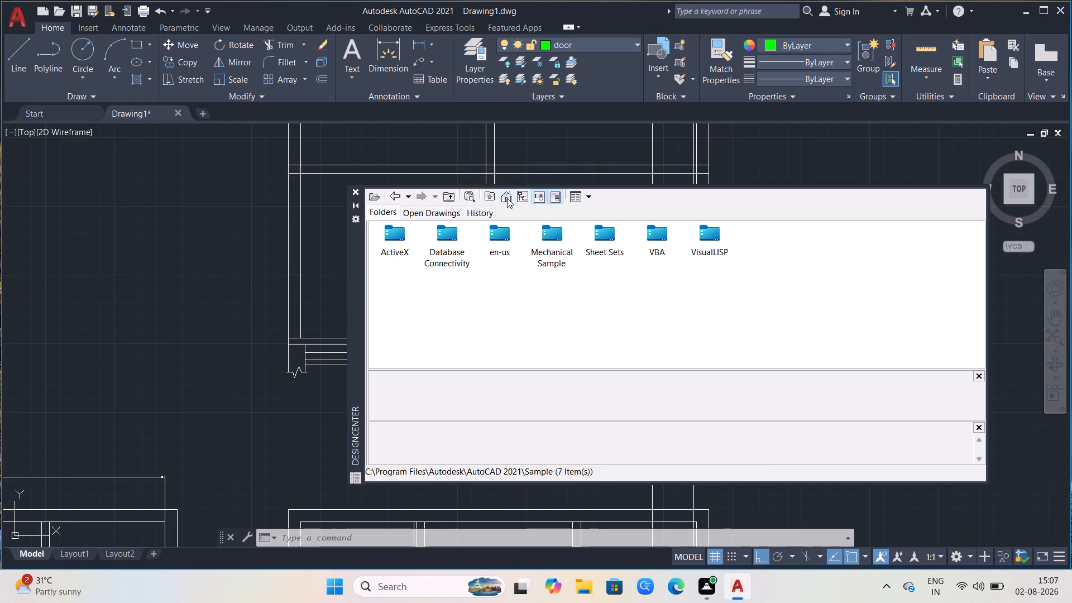
pyautogui.doubleClick(510, 243)
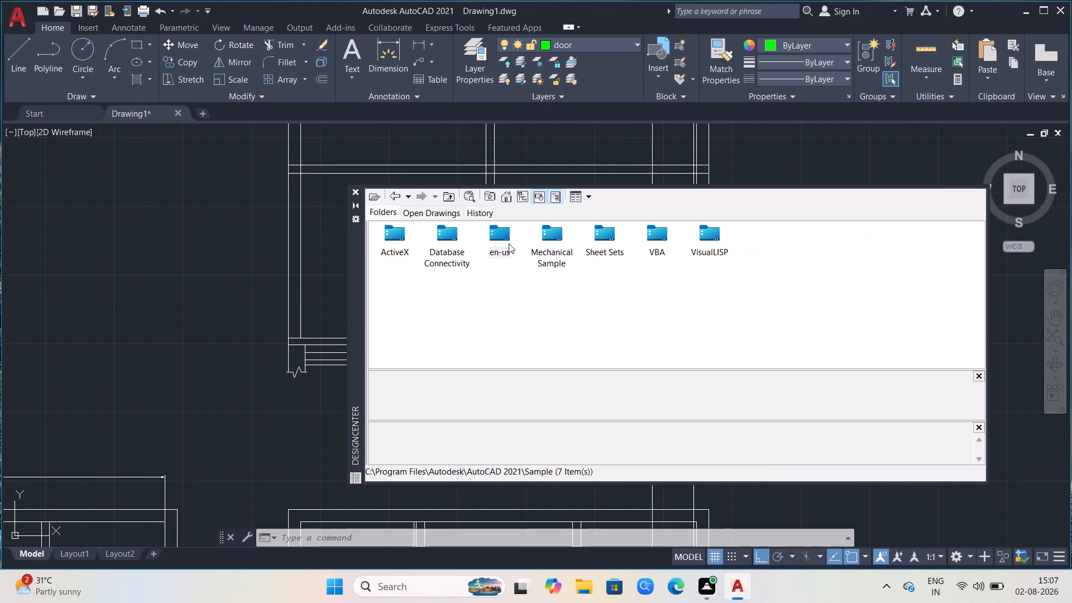
pyautogui.click(509, 243)
pyautogui.click(494, 275)
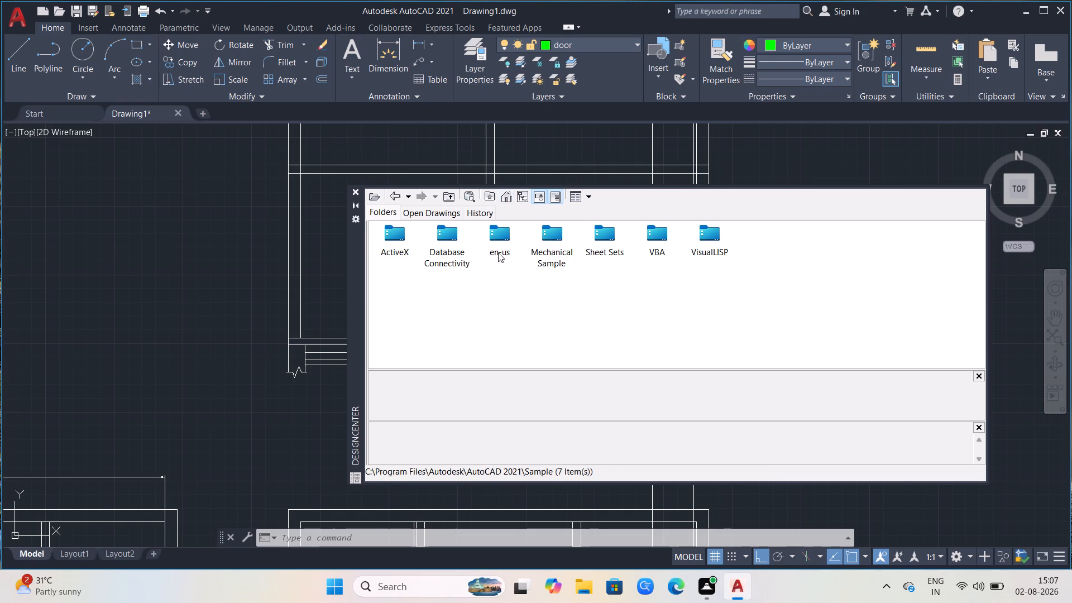
pyautogui.click(498, 252)
pyautogui.click(498, 252)
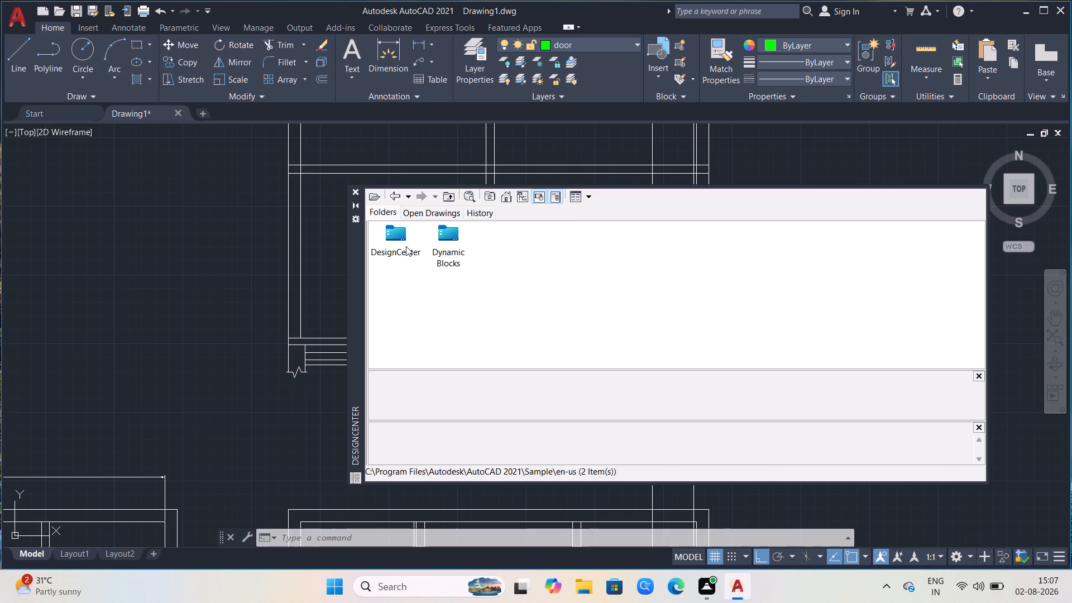
pyautogui.doubleClick(406, 246)
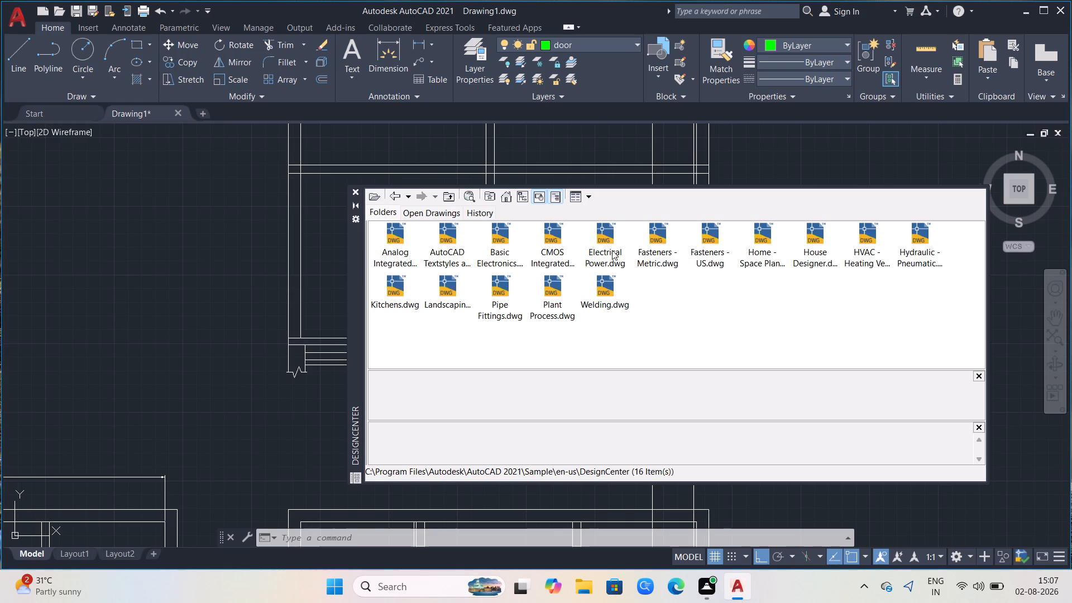
pyautogui.doubleClick(824, 257)
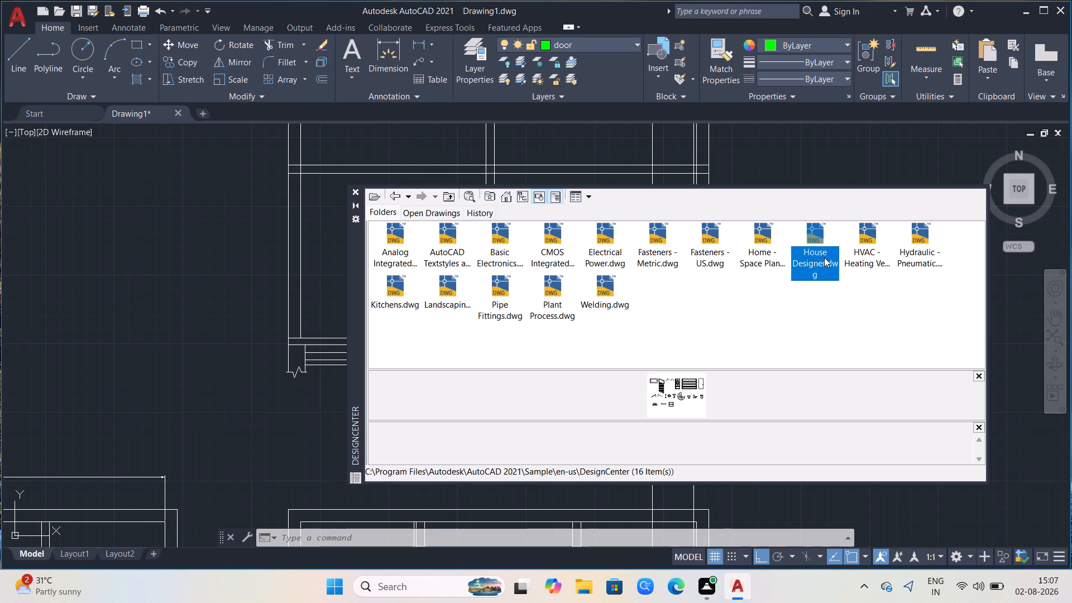
pyautogui.doubleClick(404, 255)
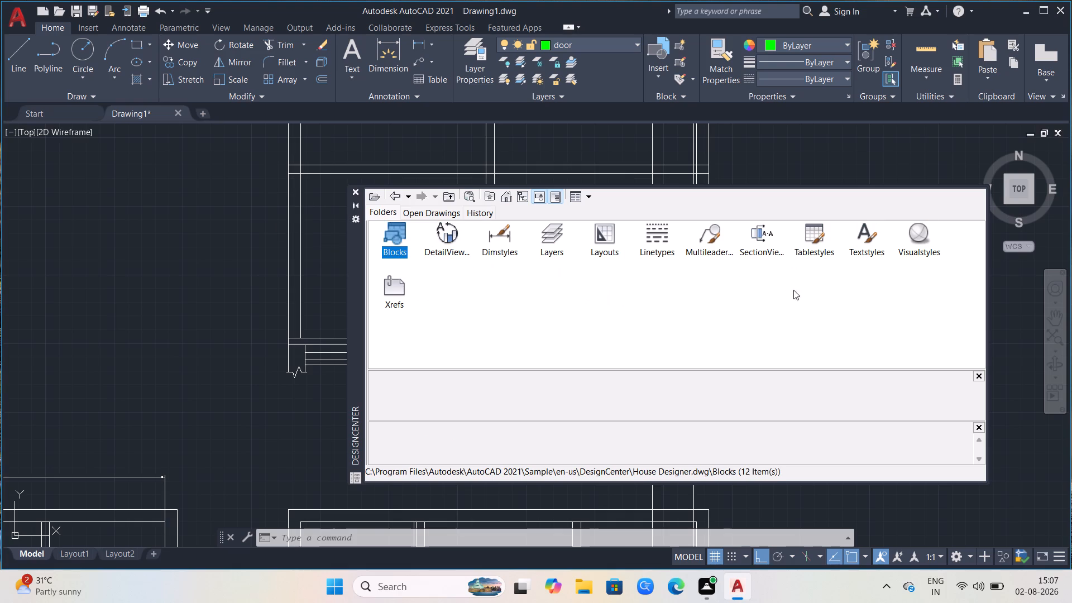
# Insert the Door - Plain 36 in. block into the empty area left of the A-A section.
pyautogui.moveTo(654, 241); pyautogui.dragTo(653, 241)
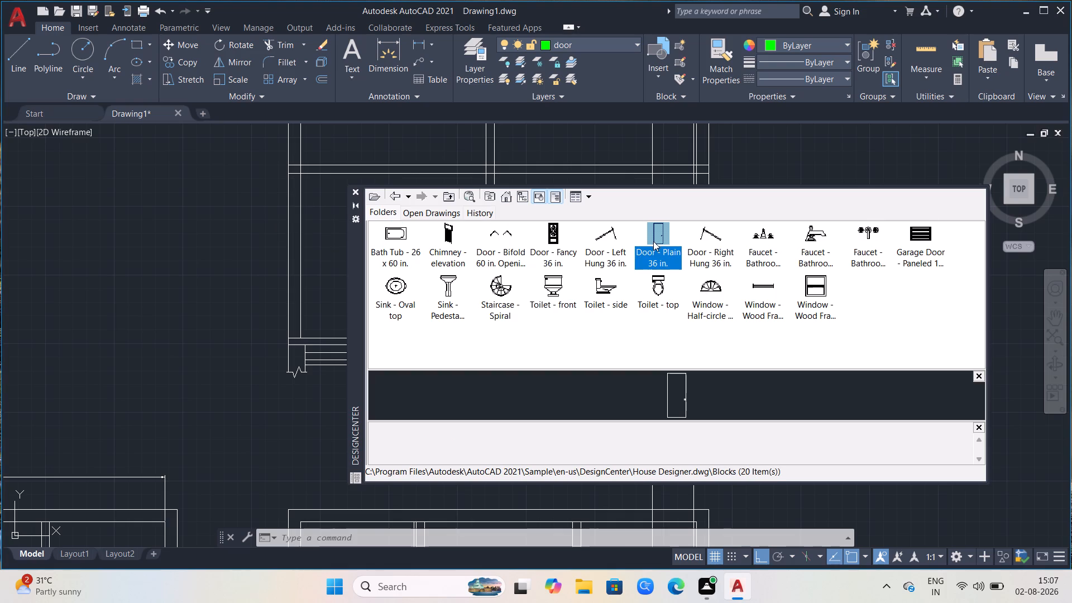
pyautogui.moveTo(653, 241); pyautogui.dragTo(151, 303)
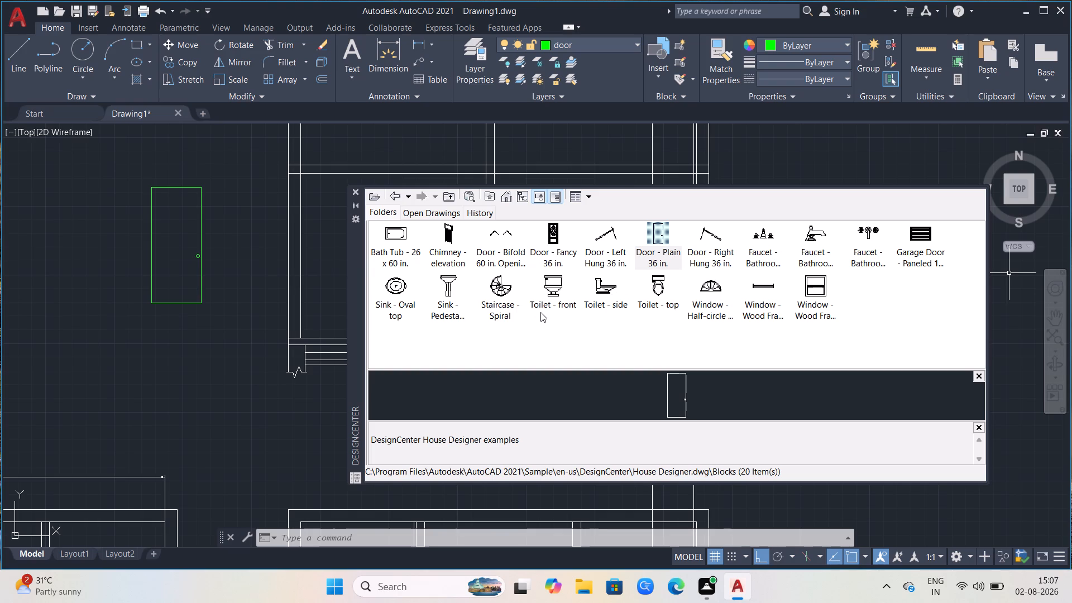
pyautogui.scroll(-2, 525, 342)
pyautogui.scroll(-2, 707, 399)
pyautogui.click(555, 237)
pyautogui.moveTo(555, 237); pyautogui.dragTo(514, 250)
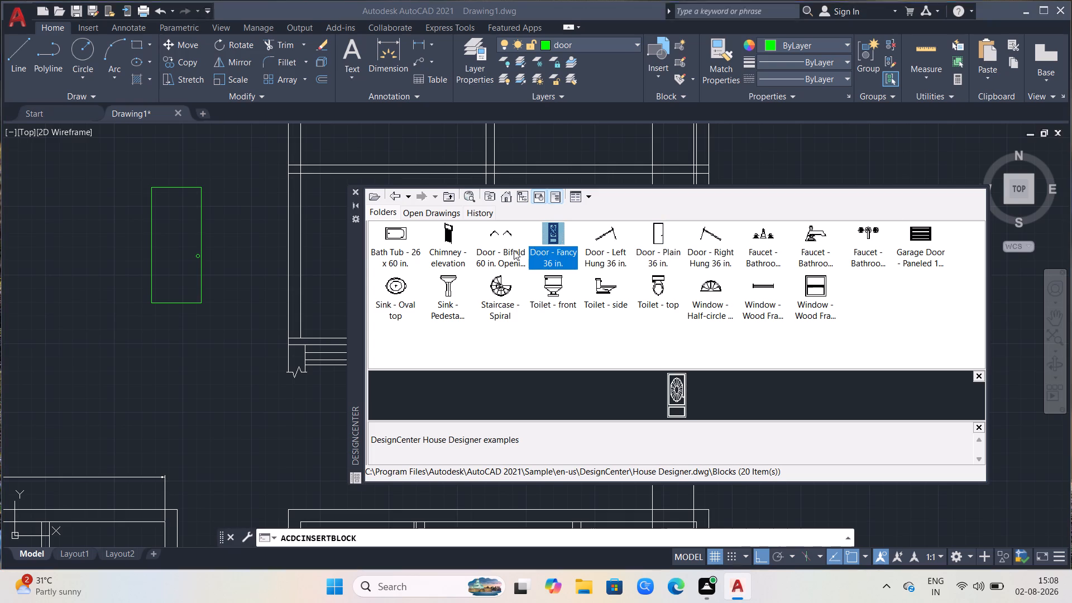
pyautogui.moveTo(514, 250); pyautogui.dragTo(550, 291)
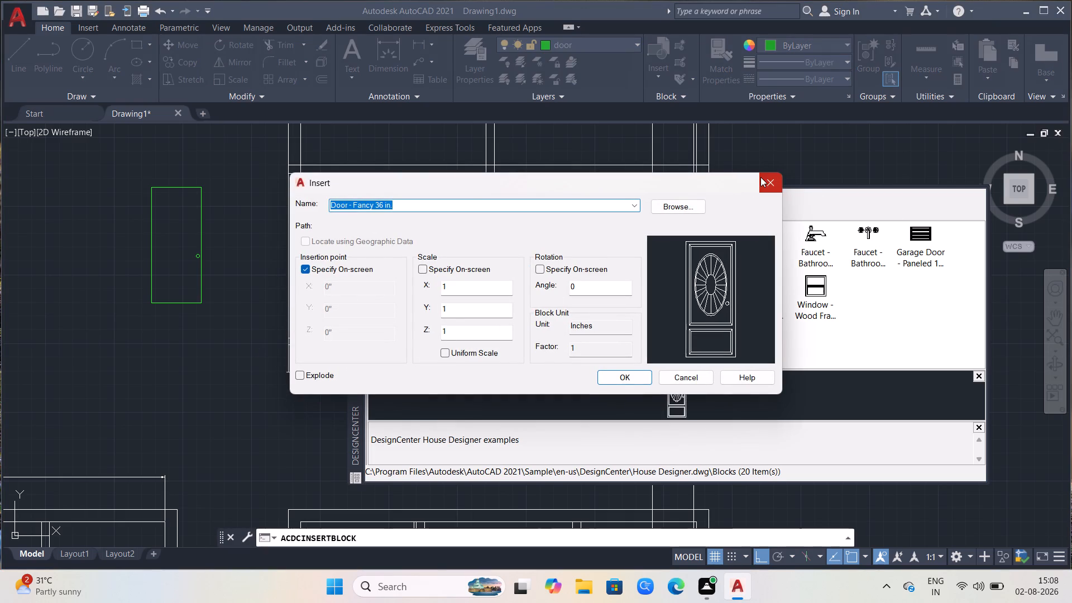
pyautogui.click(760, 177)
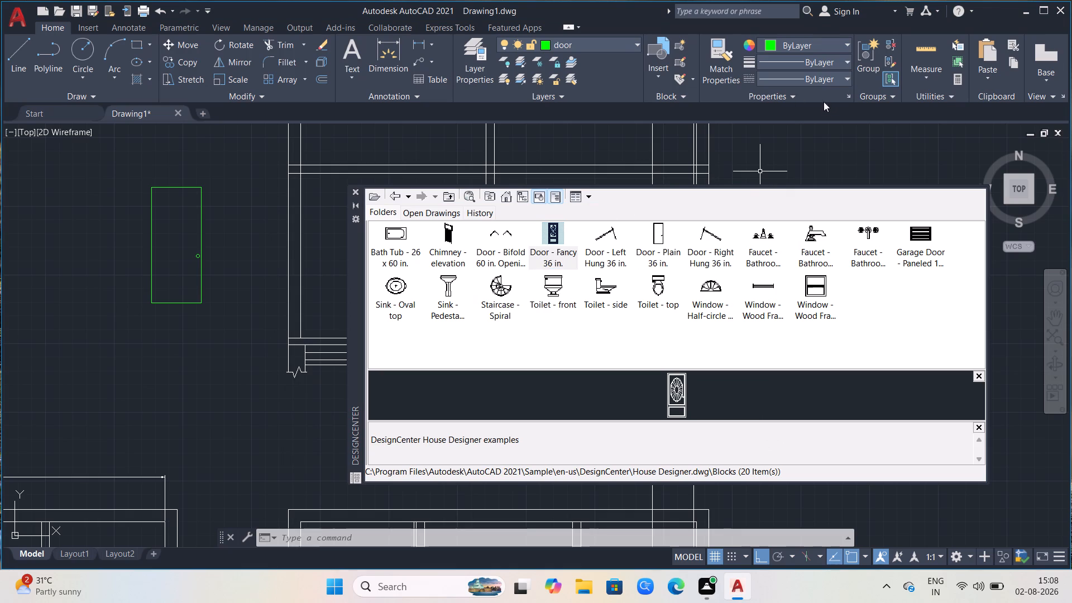
# Insert the Door - Fancy 36 in. block into the empty area just below the plain door.
pyautogui.moveTo(557, 234); pyautogui.dragTo(163, 450)
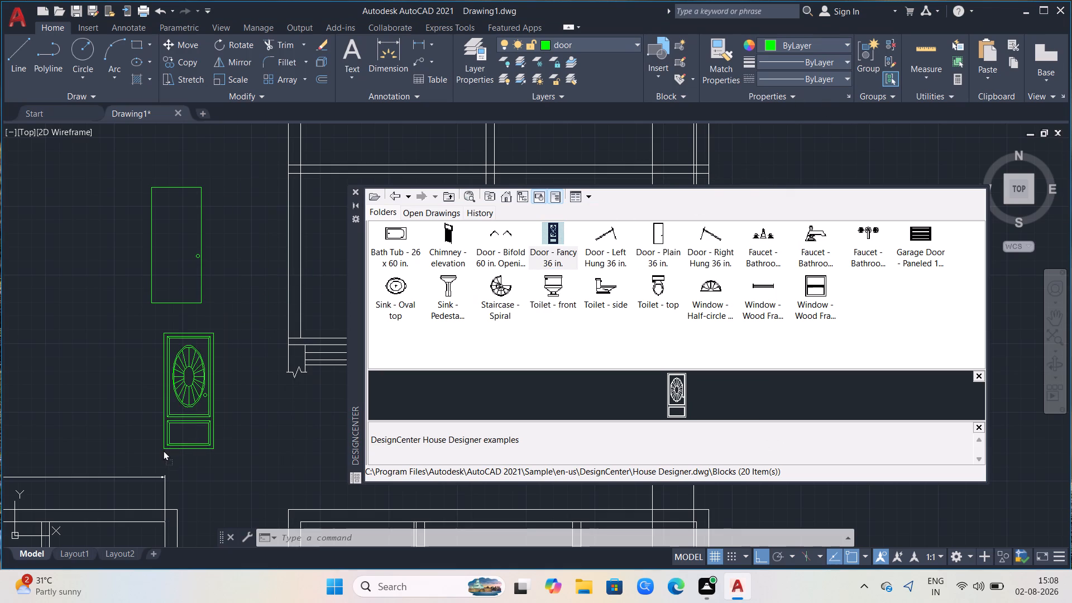
pyautogui.moveTo(163, 450); pyautogui.dragTo(173, 453)
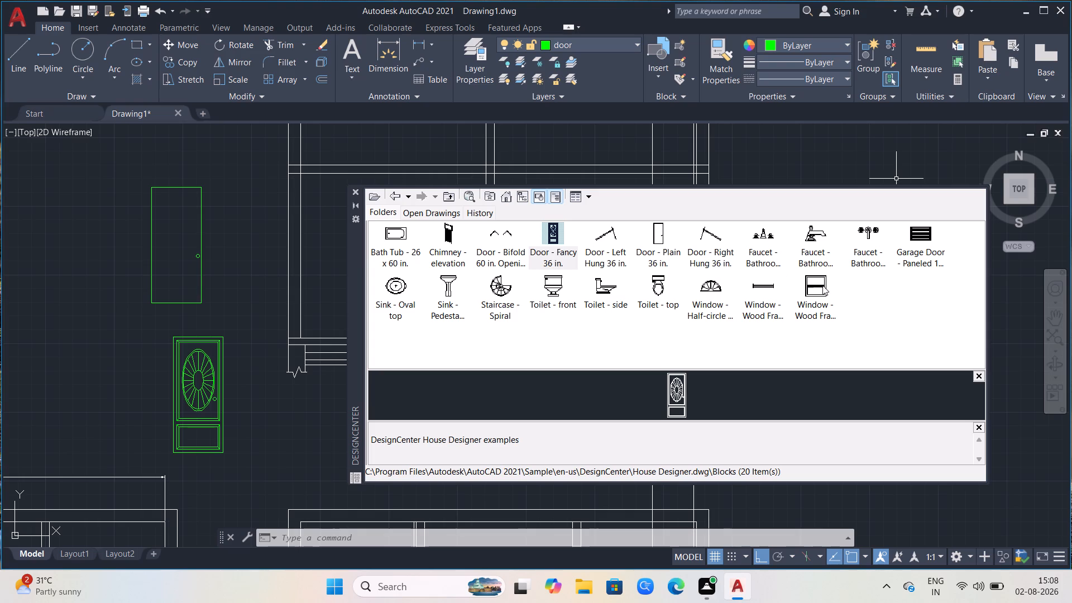
# Insert the two-pane wood-frame window elevation block left of the plain door and close DesignCenter.
pyautogui.moveTo(820, 287); pyautogui.dragTo(304, 159)
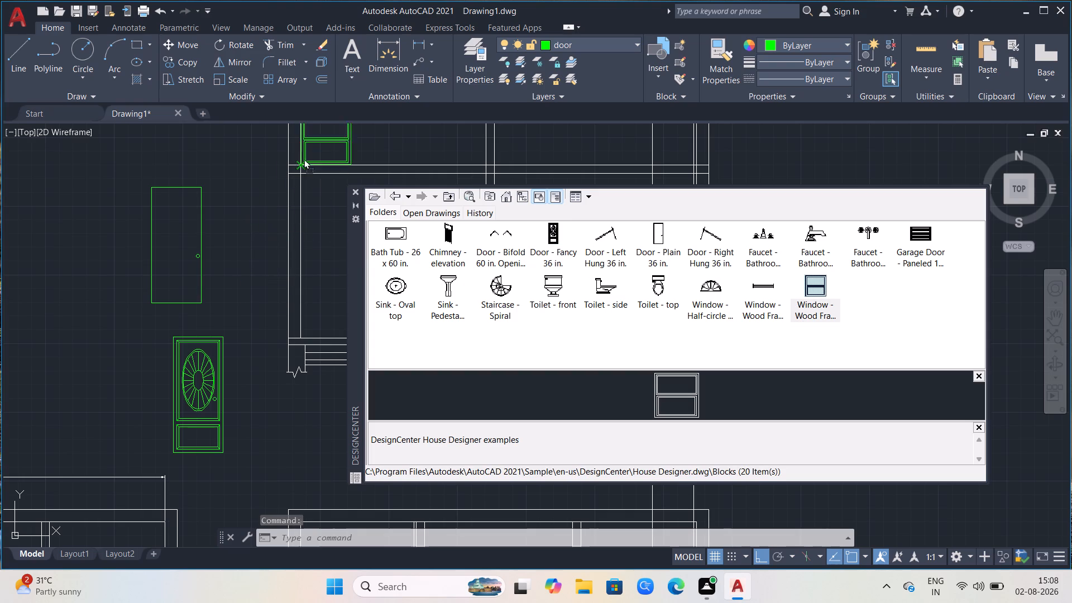
pyautogui.moveTo(304, 159); pyautogui.dragTo(75, 291)
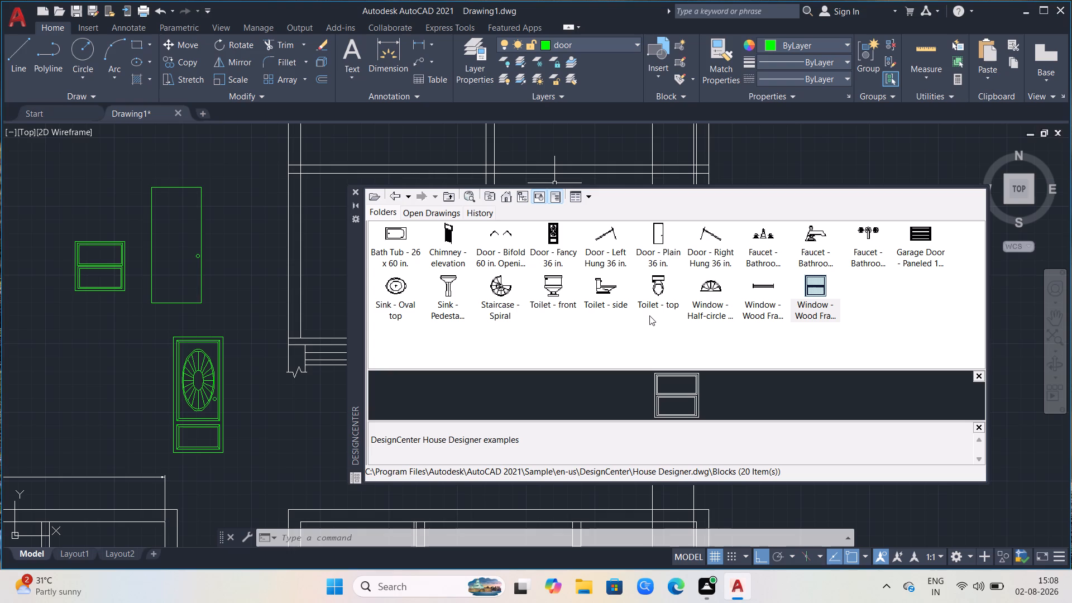
pyautogui.scroll(-1, 566, 346)
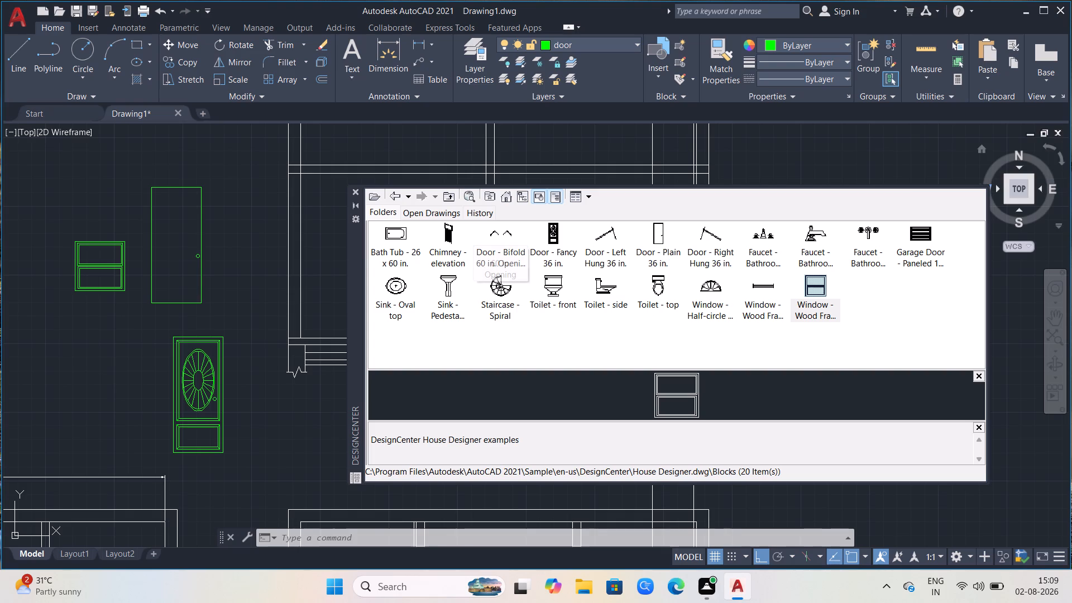
pyautogui.click(354, 188)
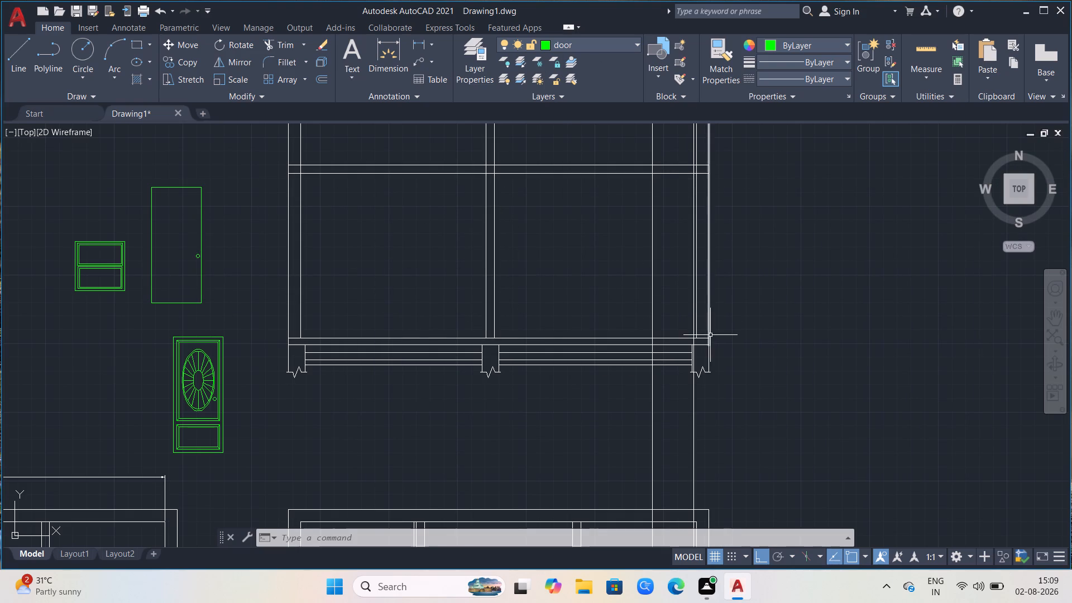
# Offset the section's lower floor line 7' upward to mark the door head height.
pyautogui.click(677, 338)
pyautogui.press('o')
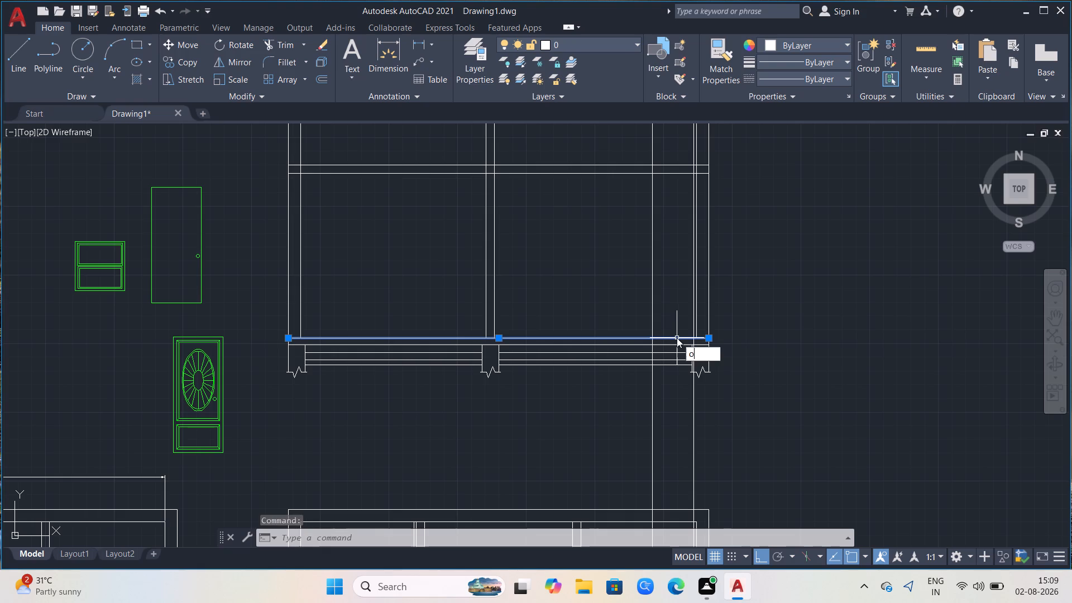
pyautogui.press('Return')
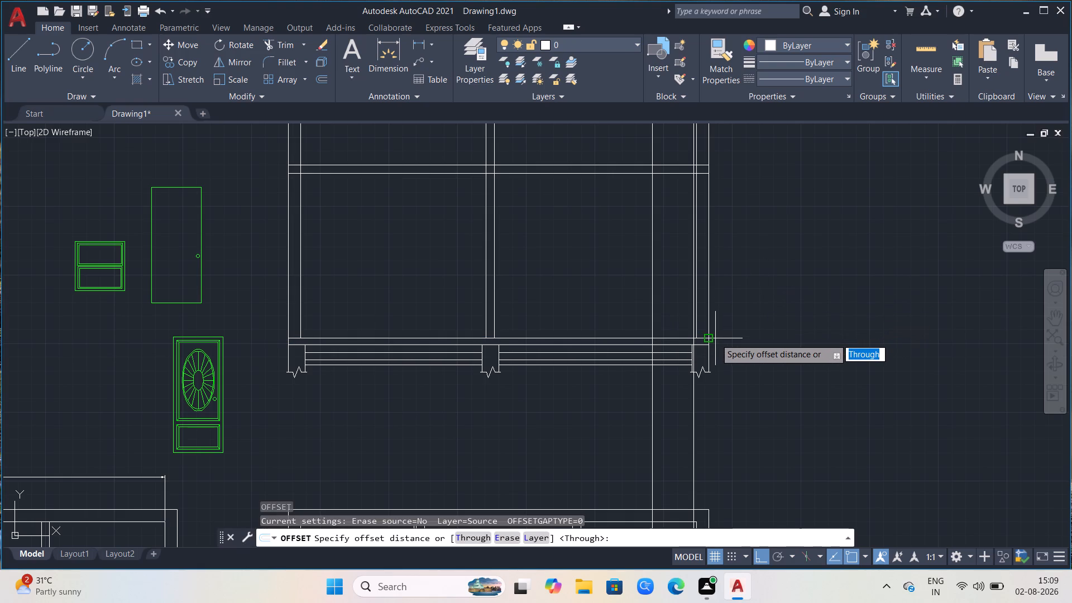
pyautogui.moveTo(713, 338); pyautogui.dragTo(714, 332)
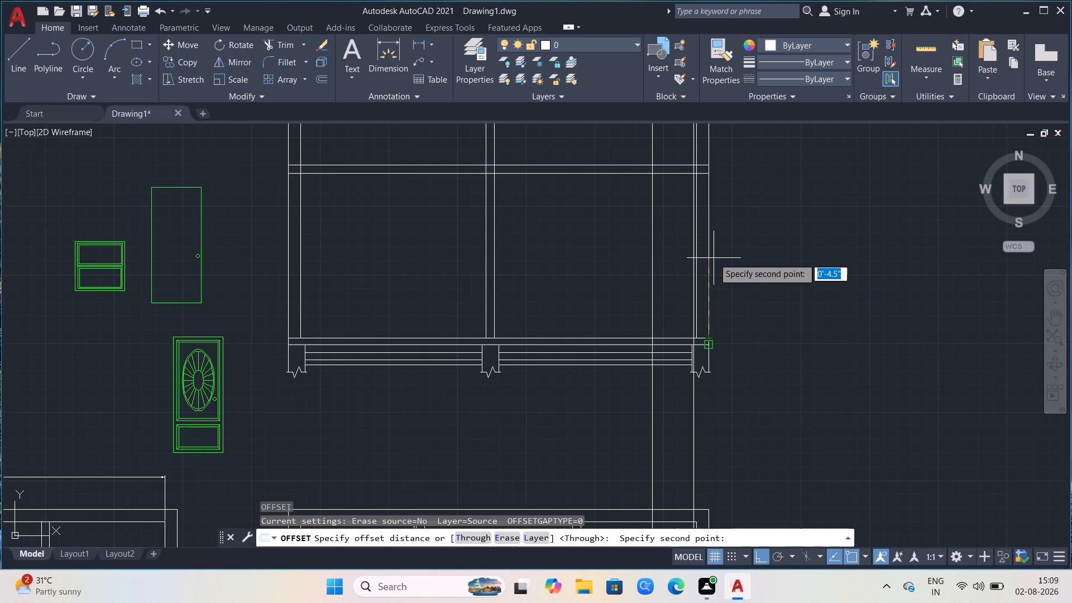
pyautogui.write("7'")
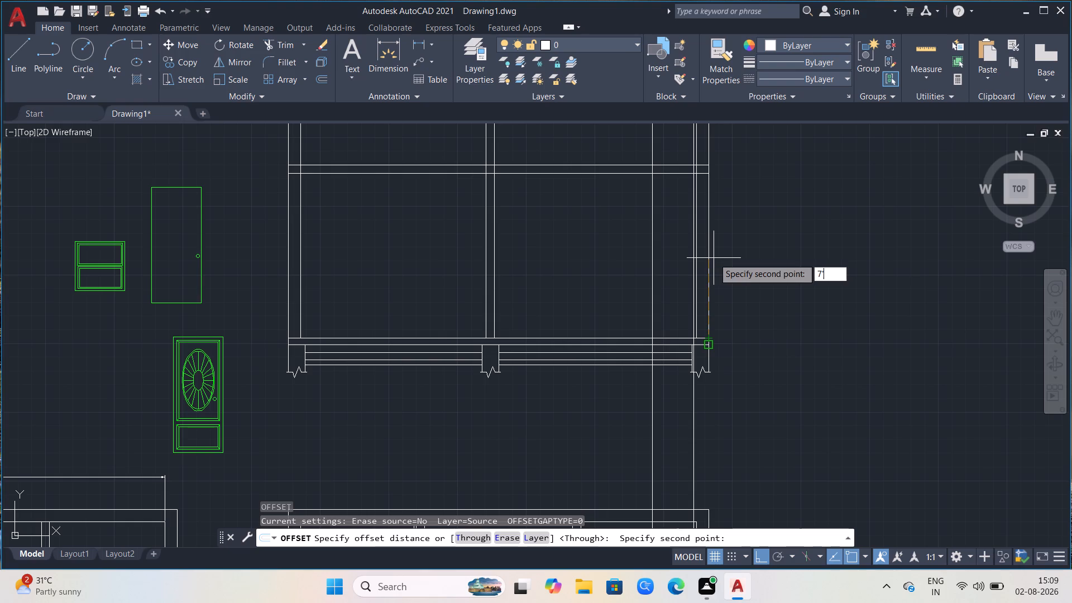
pyautogui.press('Return')
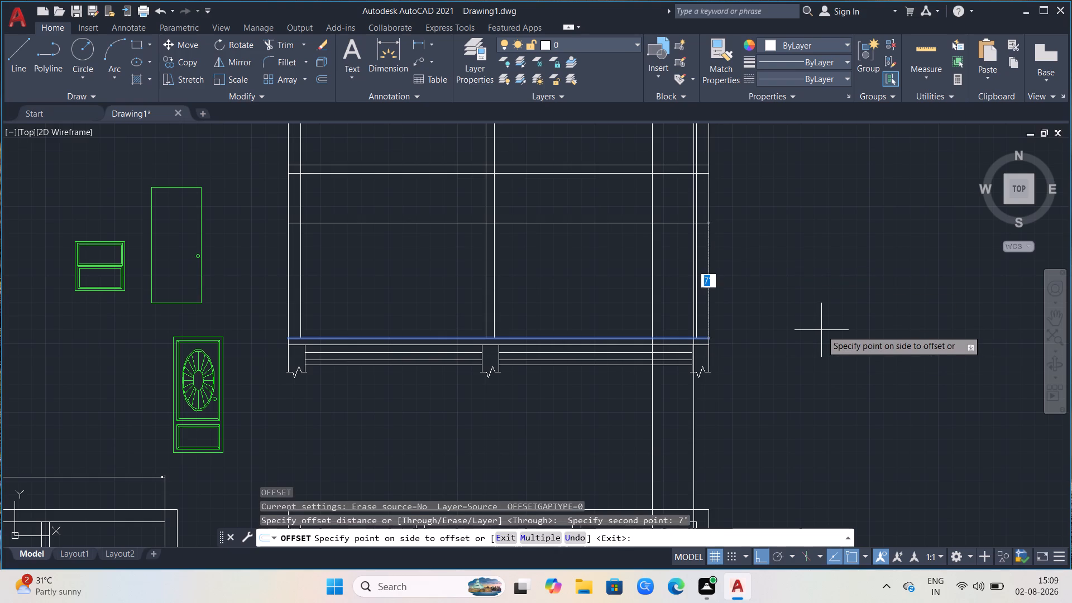
pyautogui.click(821, 330)
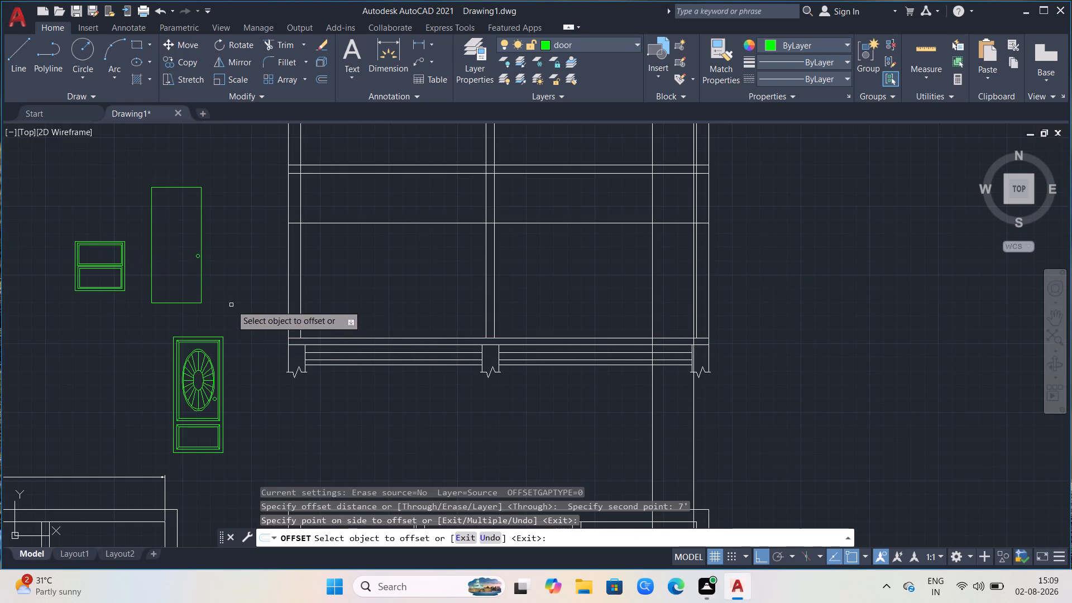
pyautogui.click(200, 301)
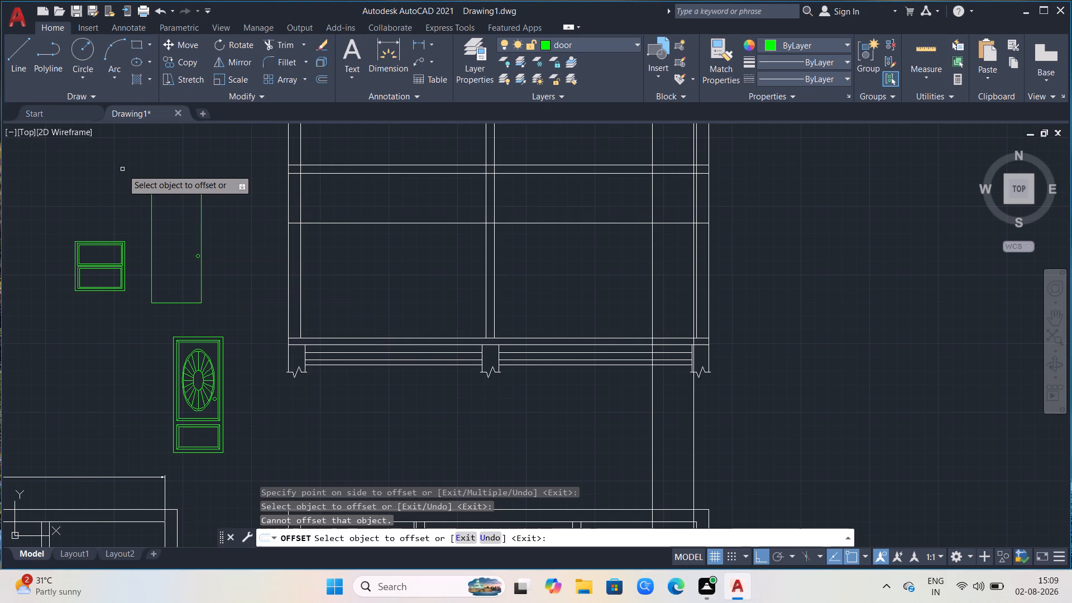
pyautogui.press('Escape')
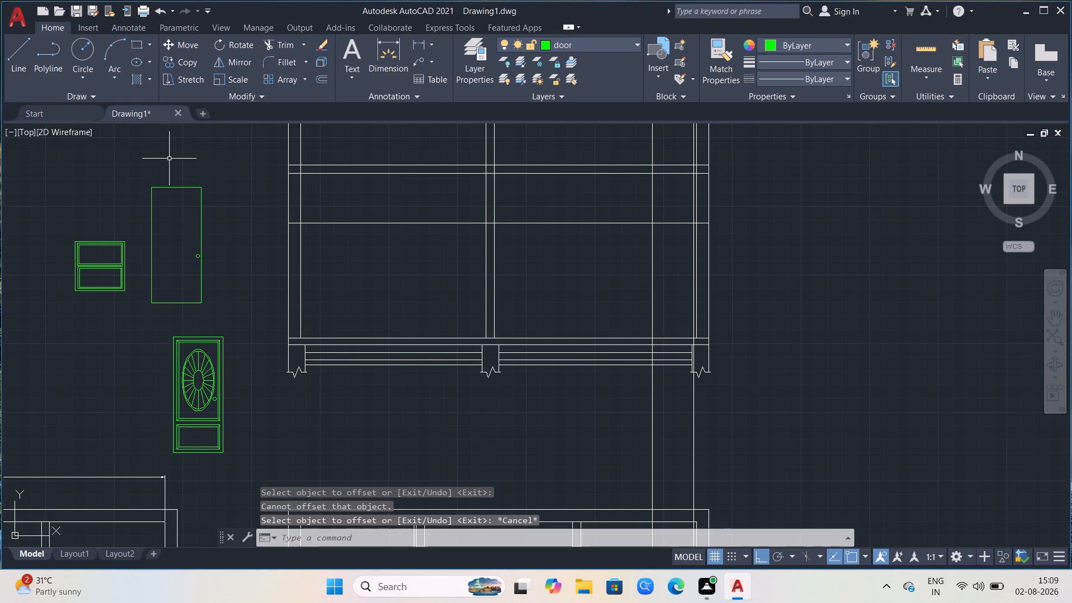
# With Ortho off, move the plain door by its lower-left corner to where the left door projection line meets the lower floor line.
pyautogui.click(152, 188)
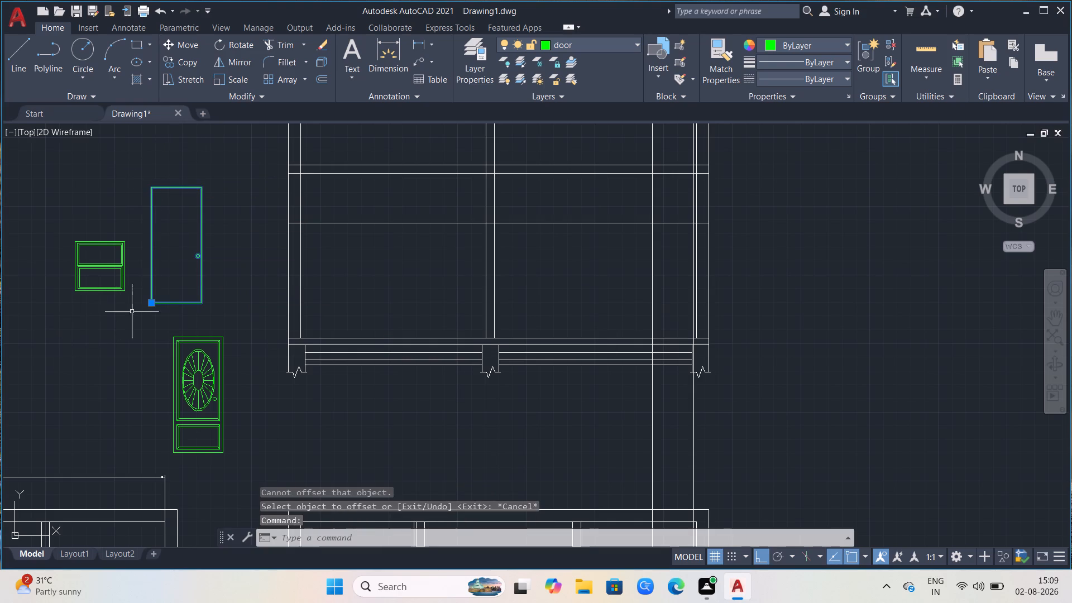
pyautogui.click(148, 303)
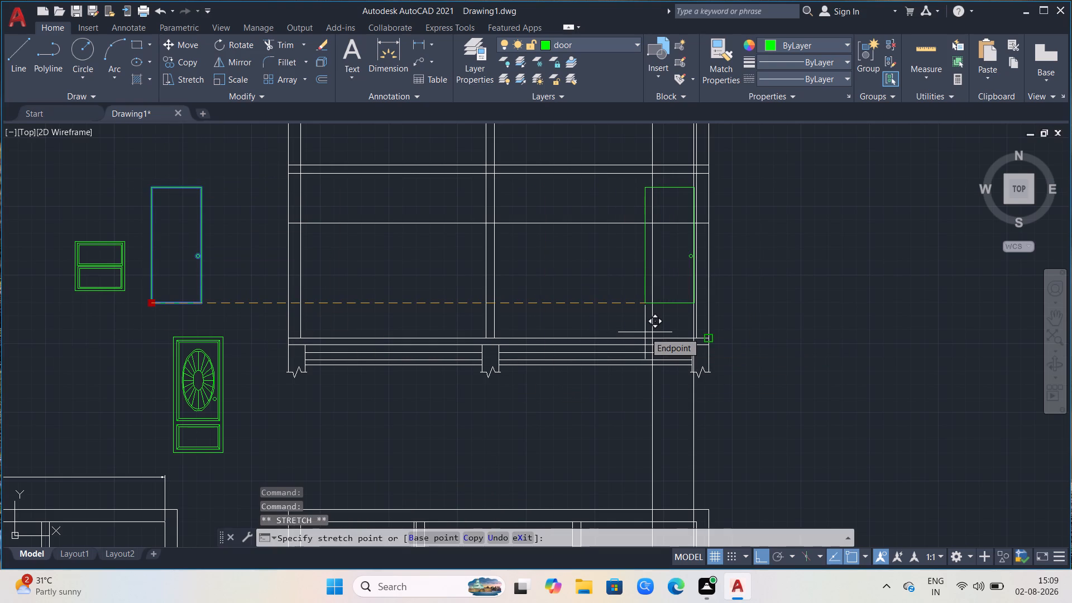
pyautogui.press('F8')
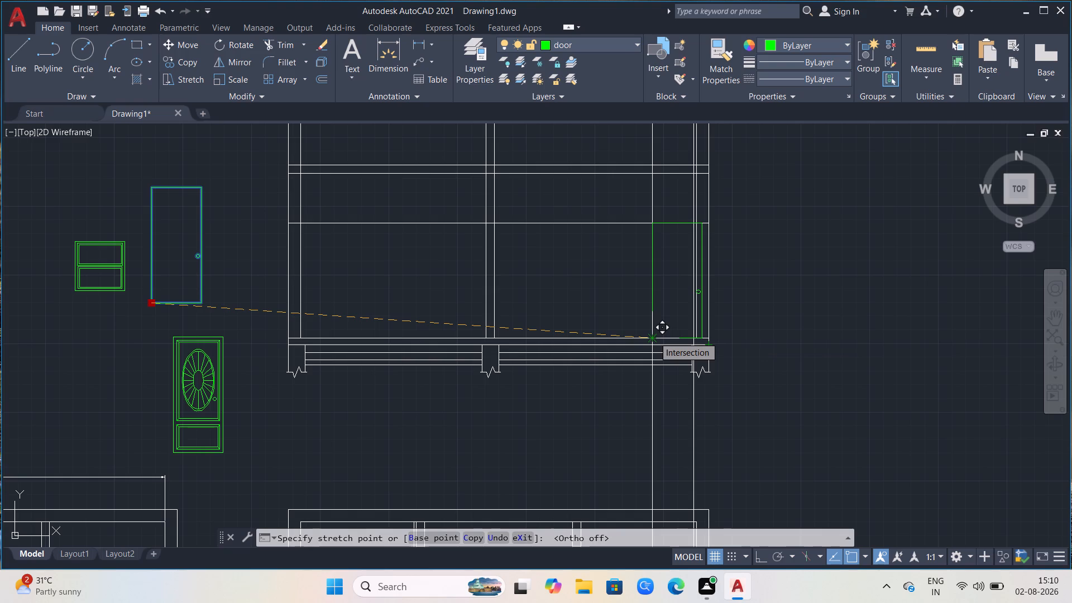
pyautogui.click(654, 337)
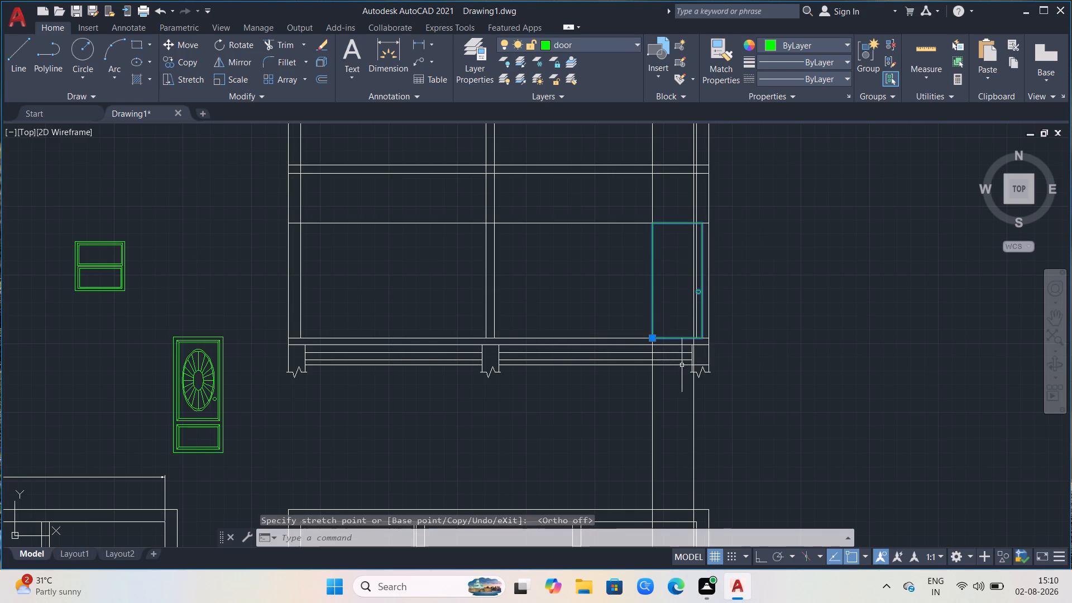
# Scale the plain door by about 0.8 from its lower-left corner so its width fits between the two door projection lines.
pyautogui.write('sc')
pyautogui.press('Return')
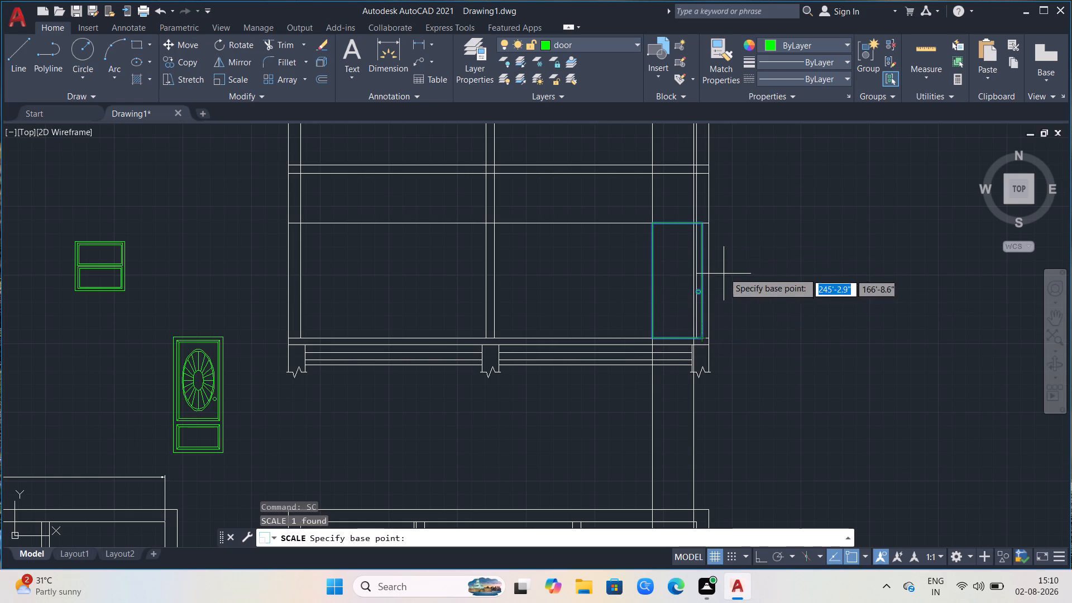
pyautogui.click(653, 336)
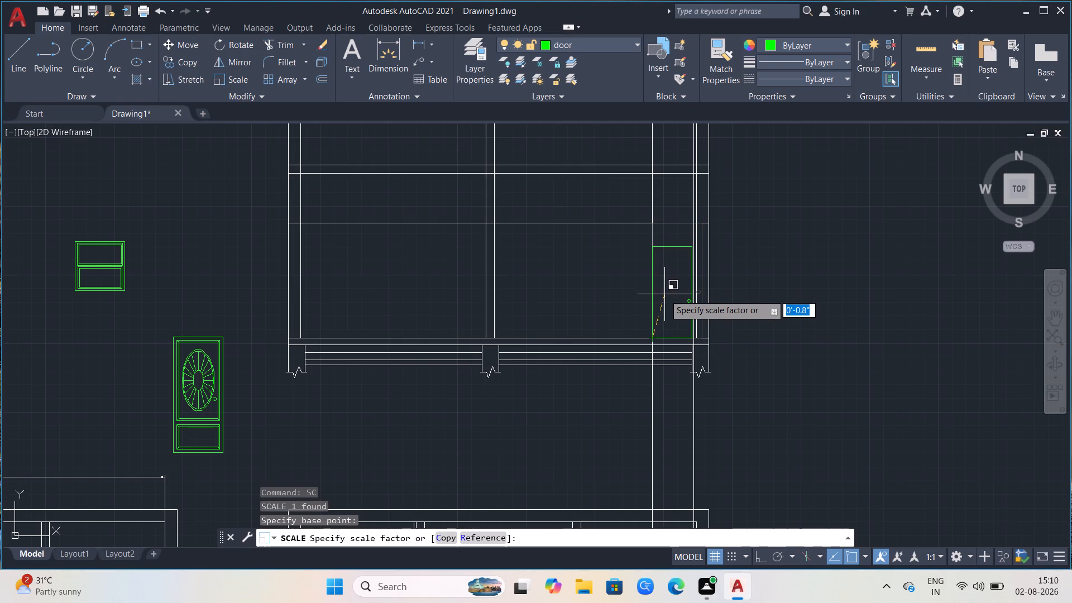
pyautogui.scroll(2, 664, 294)
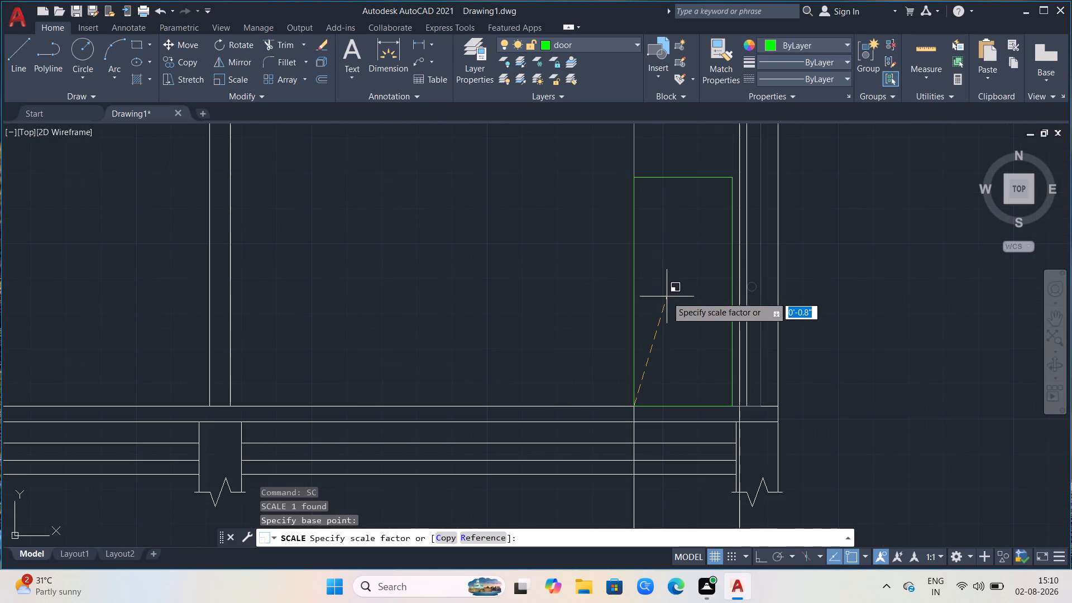
pyautogui.click(699, 303)
pyautogui.scroll(-2, 843, 216)
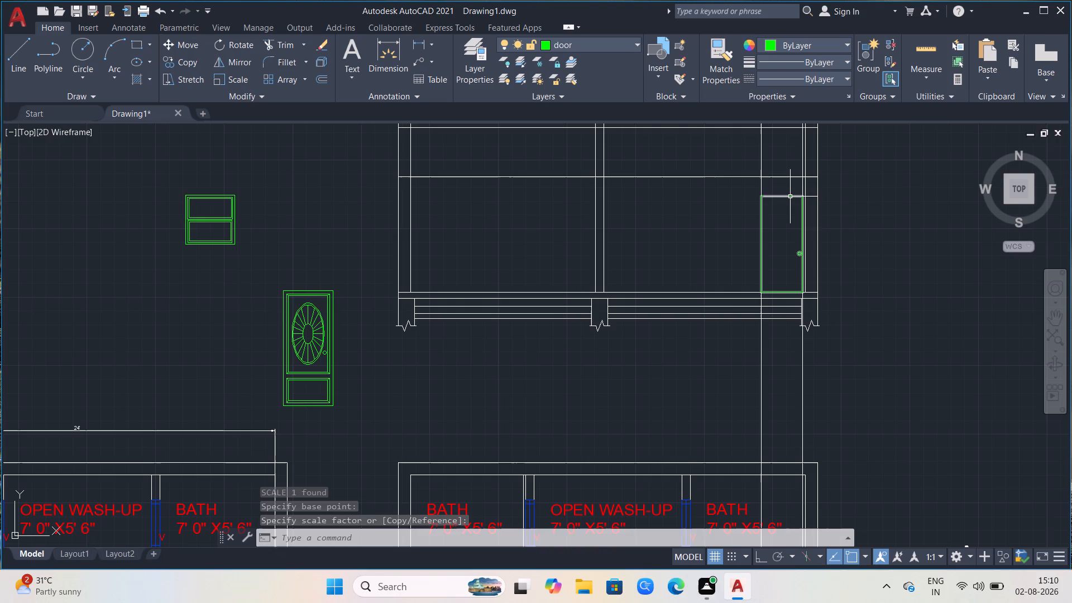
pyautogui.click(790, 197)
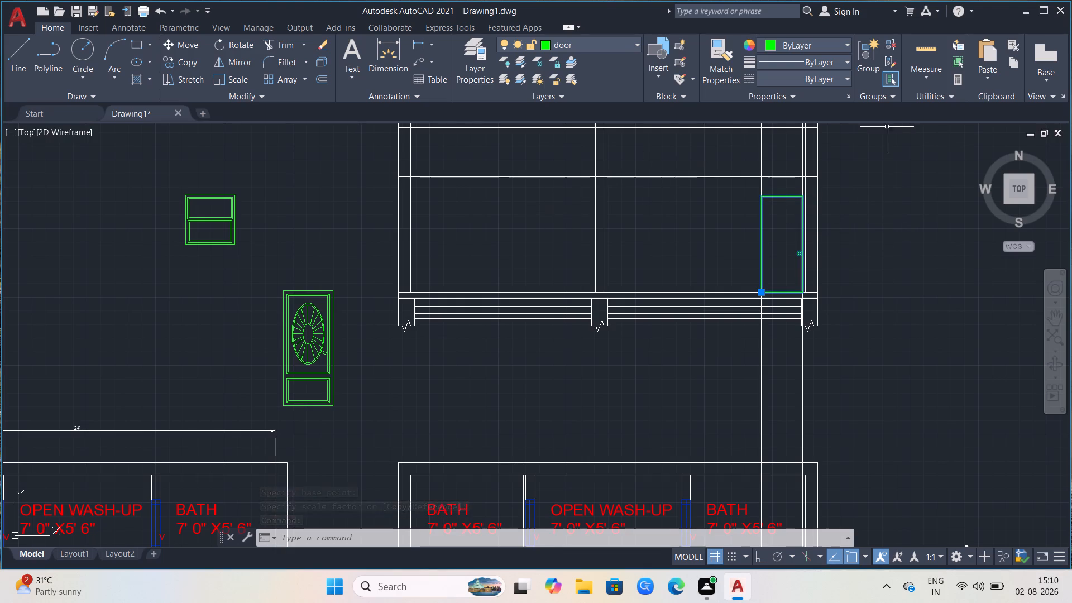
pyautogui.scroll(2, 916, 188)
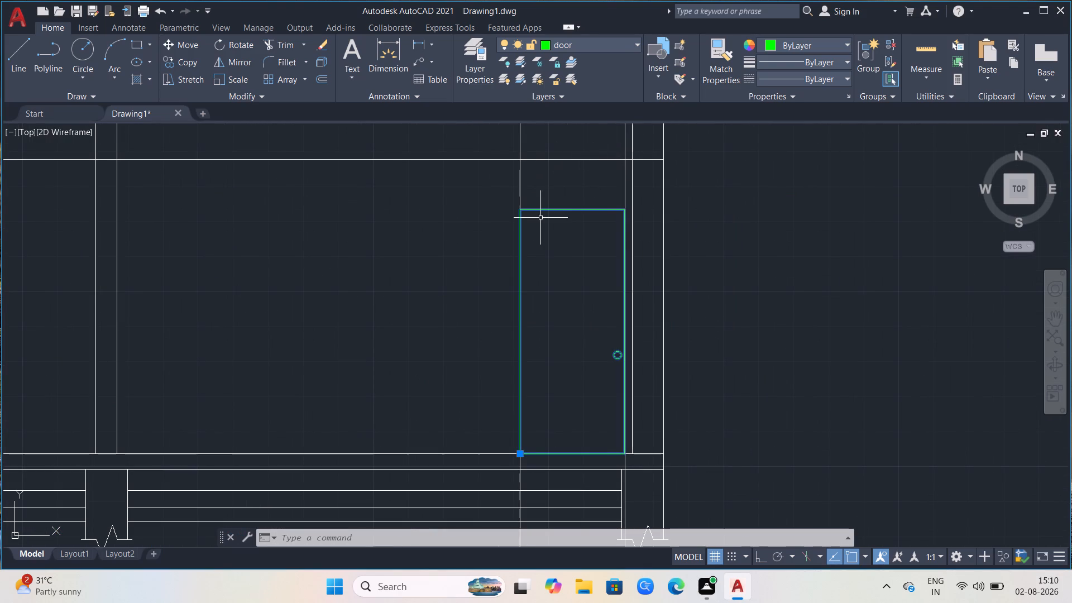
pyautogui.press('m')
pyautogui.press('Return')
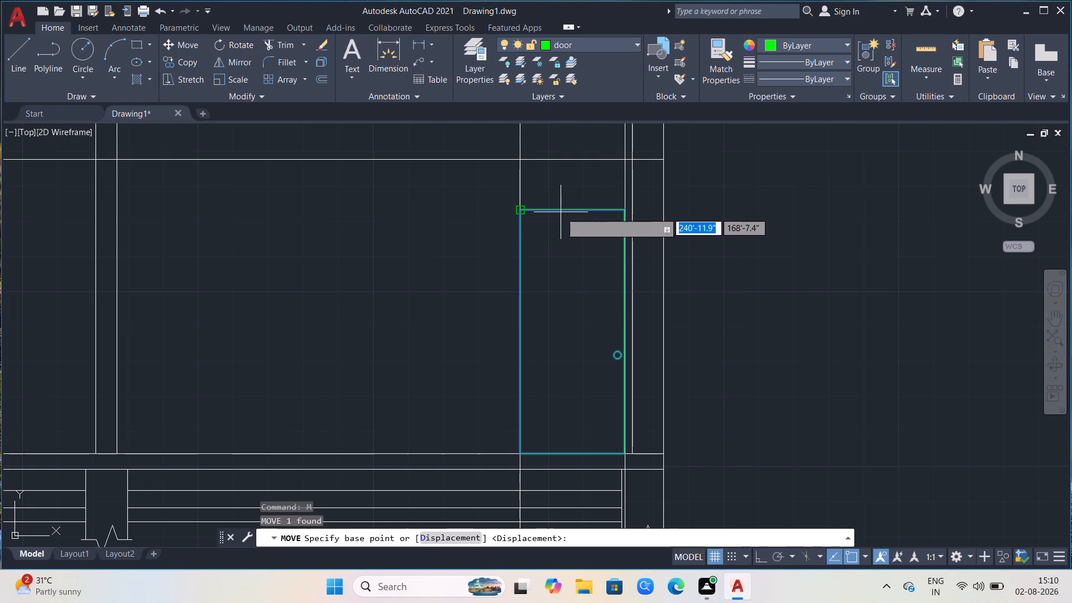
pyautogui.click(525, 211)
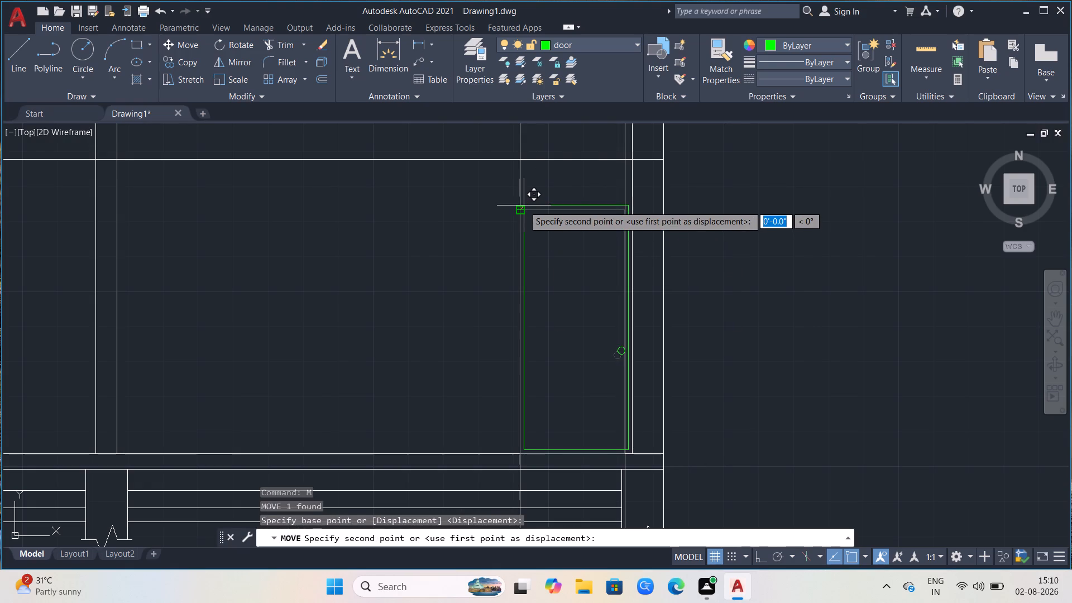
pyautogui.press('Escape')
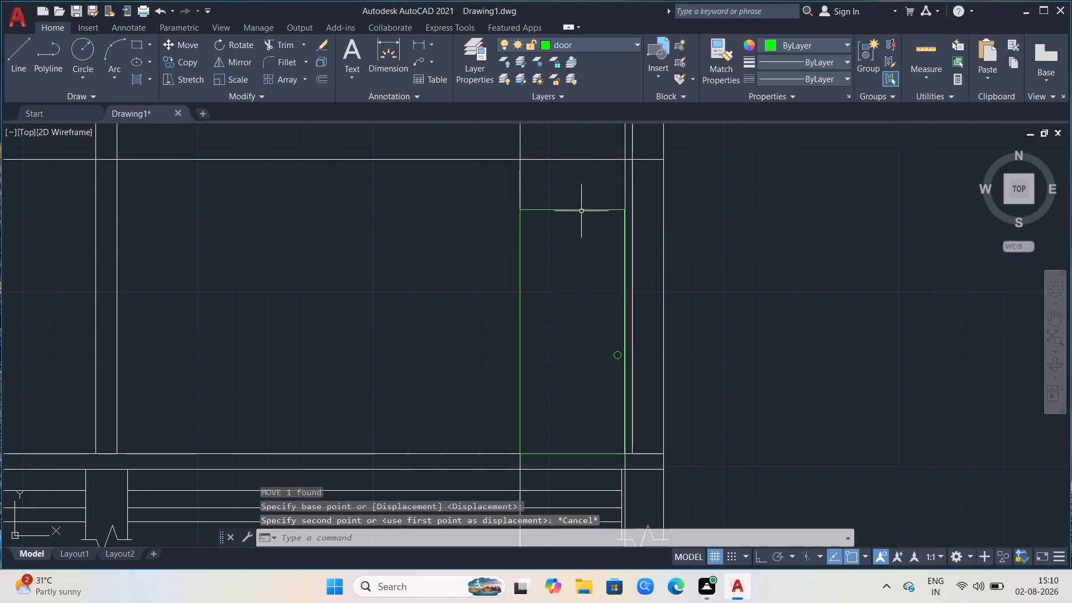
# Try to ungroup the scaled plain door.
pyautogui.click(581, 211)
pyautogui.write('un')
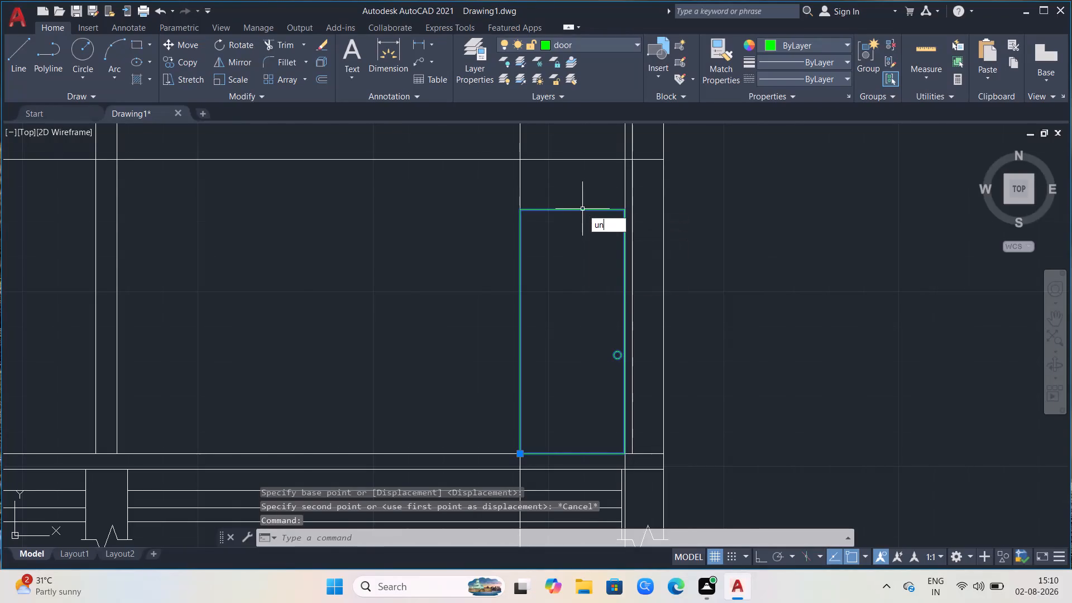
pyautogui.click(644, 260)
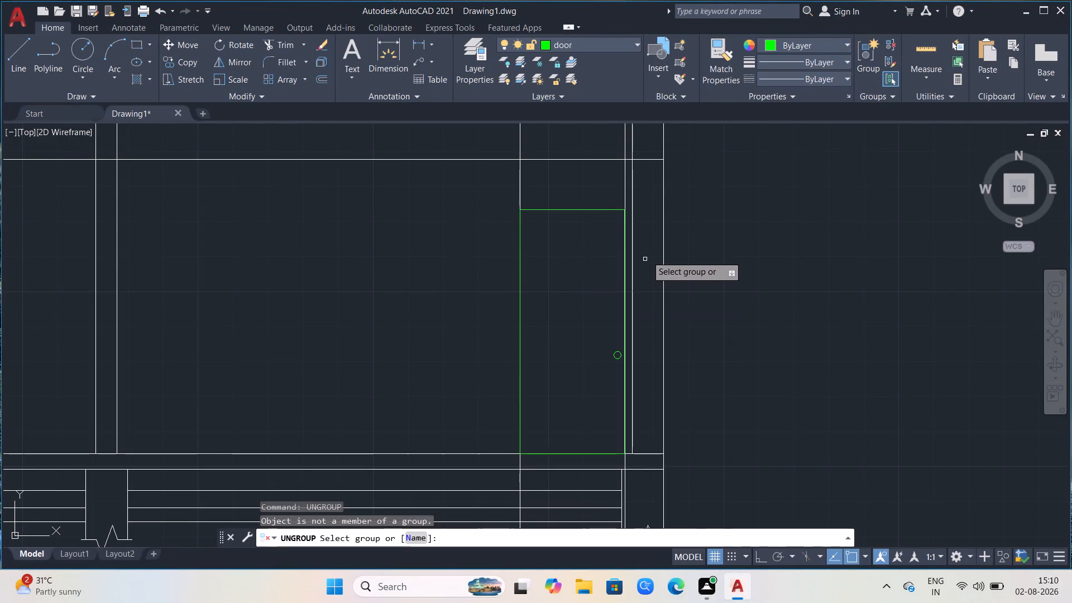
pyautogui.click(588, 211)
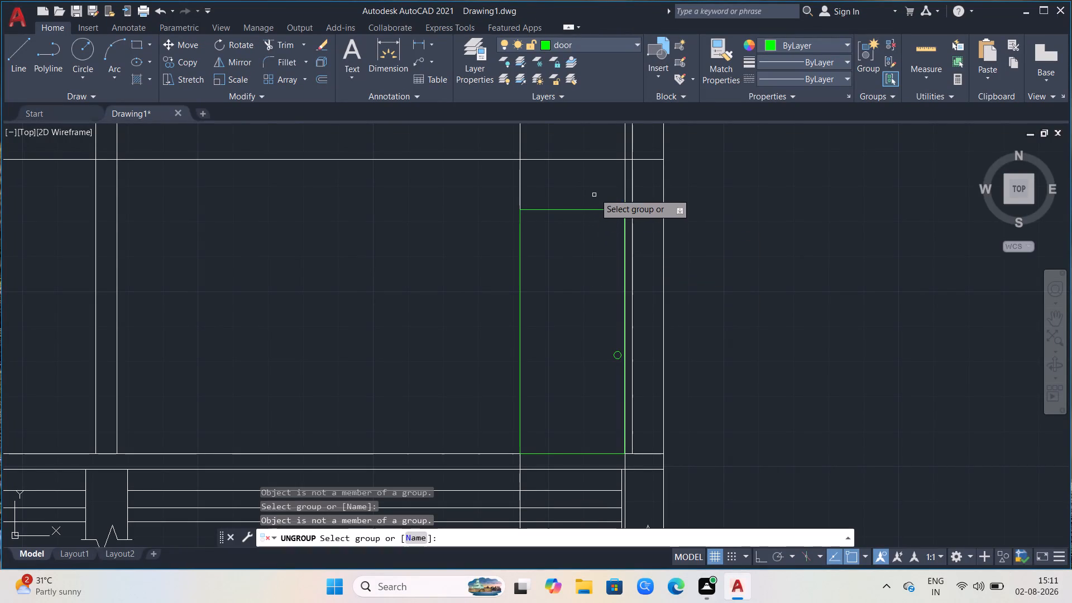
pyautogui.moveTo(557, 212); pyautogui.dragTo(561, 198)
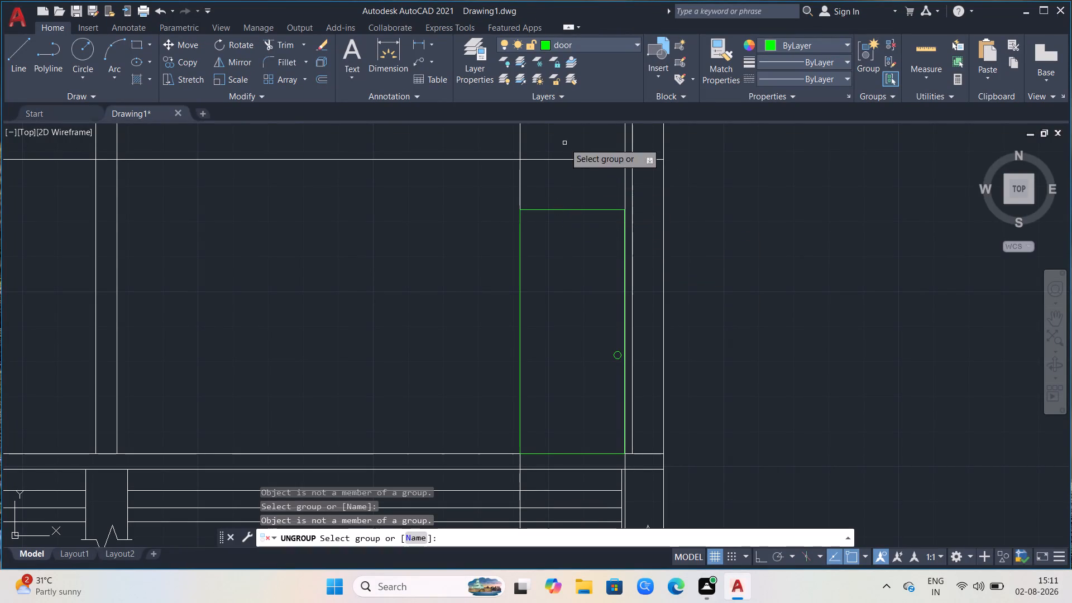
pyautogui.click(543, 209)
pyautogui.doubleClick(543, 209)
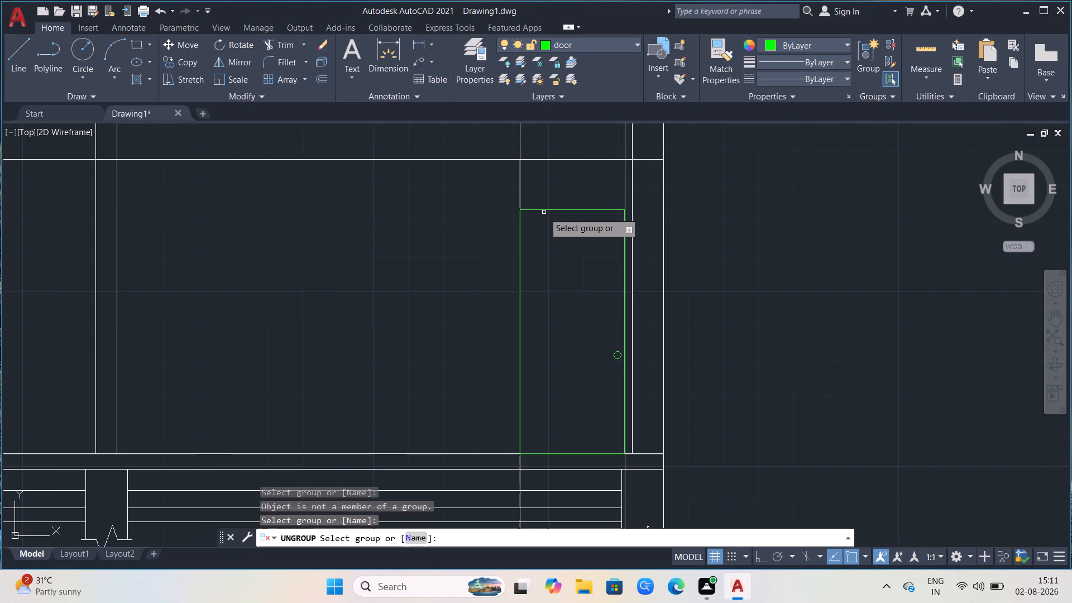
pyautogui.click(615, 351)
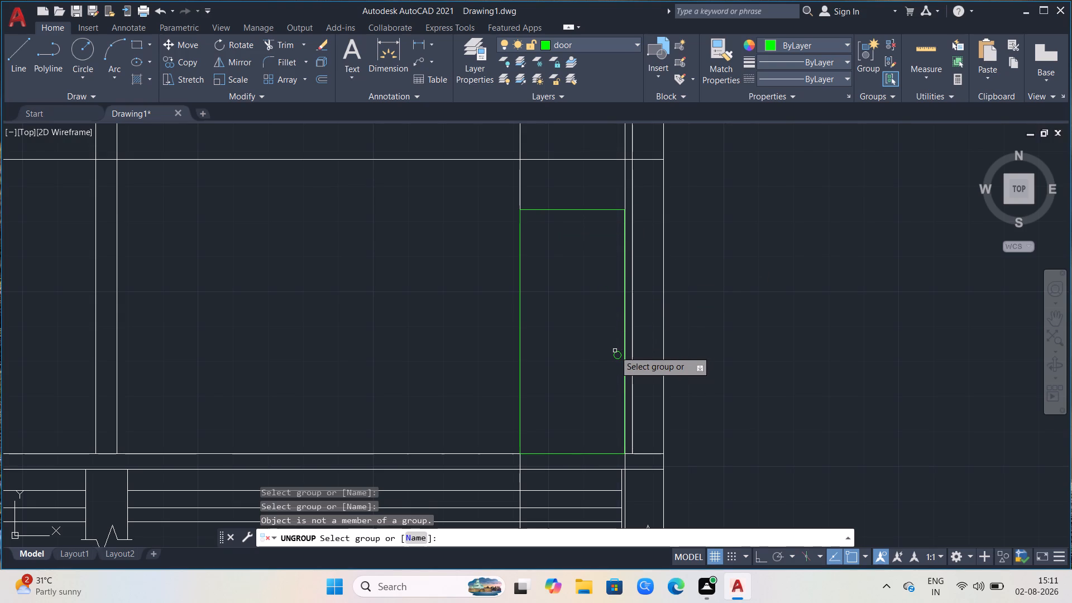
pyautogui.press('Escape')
# Move the plain door by its lower-left corner along the lower floor line to just outside the section's right wall.
pyautogui.click(619, 352)
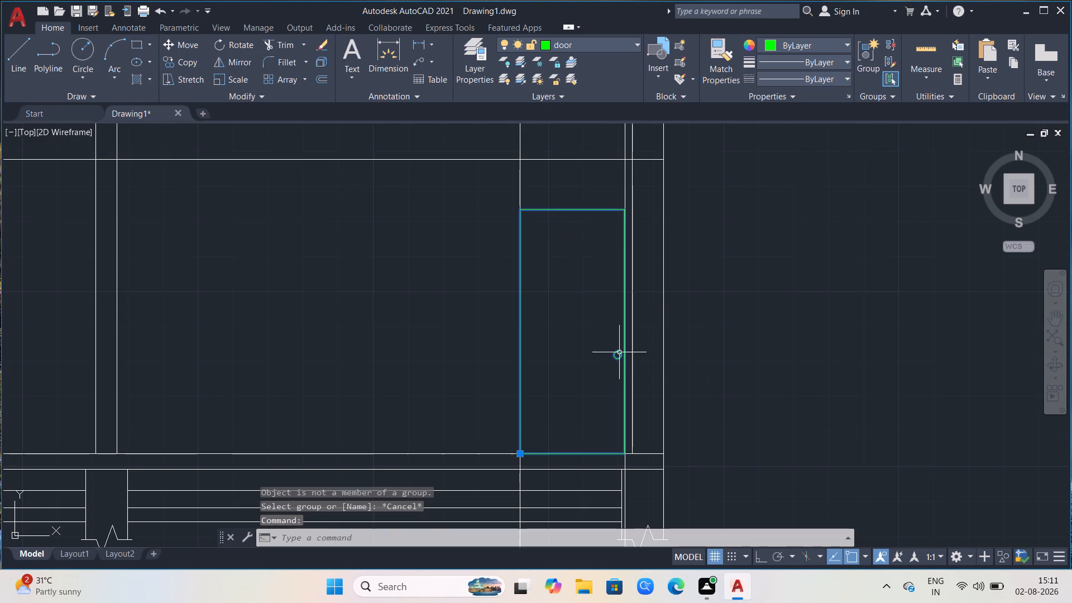
pyautogui.click(519, 454)
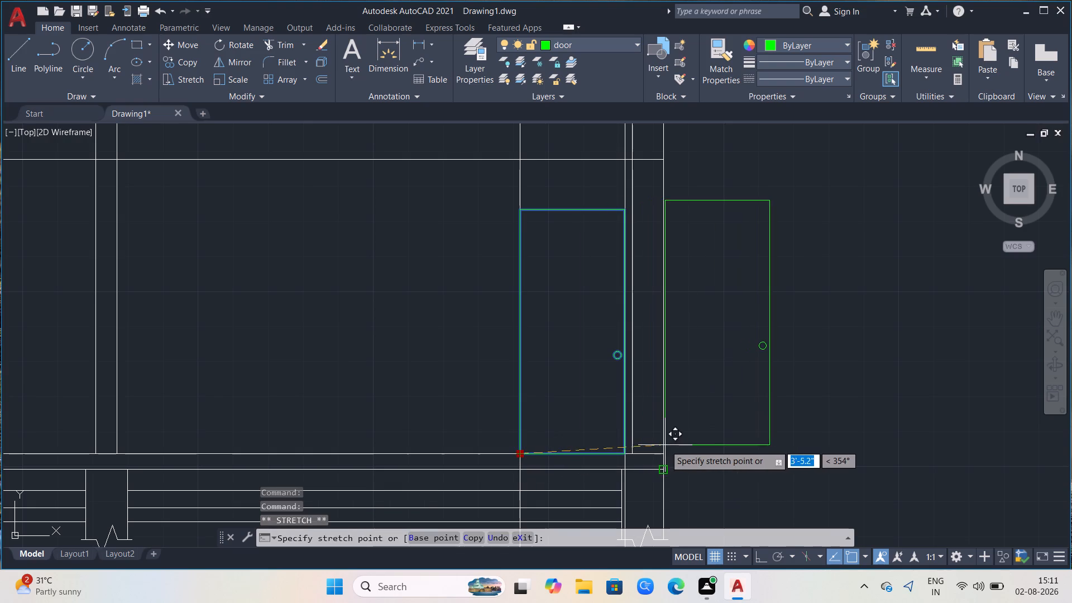
pyautogui.click(690, 449)
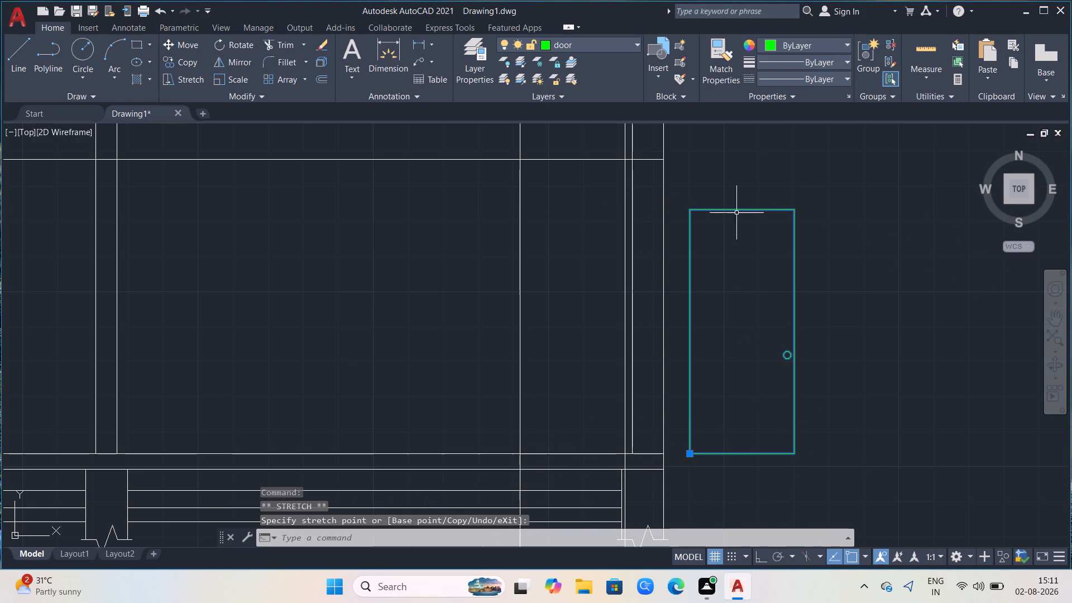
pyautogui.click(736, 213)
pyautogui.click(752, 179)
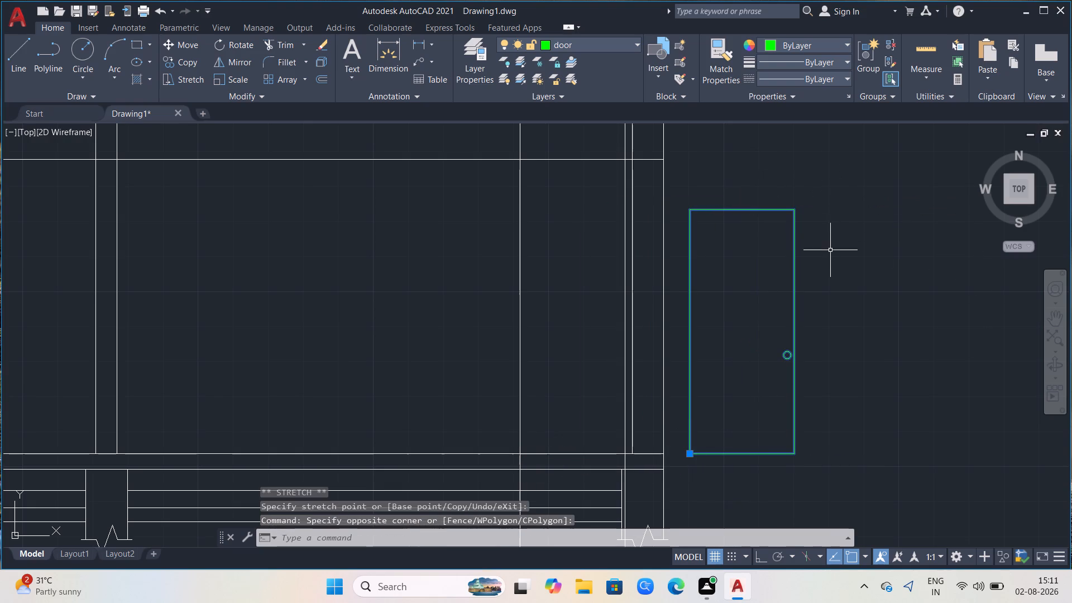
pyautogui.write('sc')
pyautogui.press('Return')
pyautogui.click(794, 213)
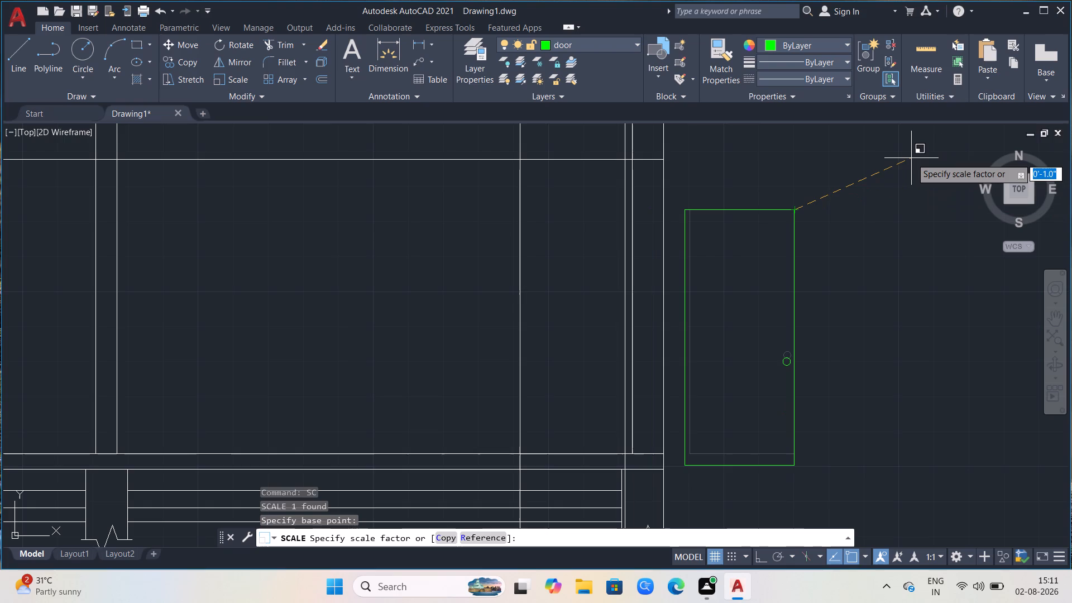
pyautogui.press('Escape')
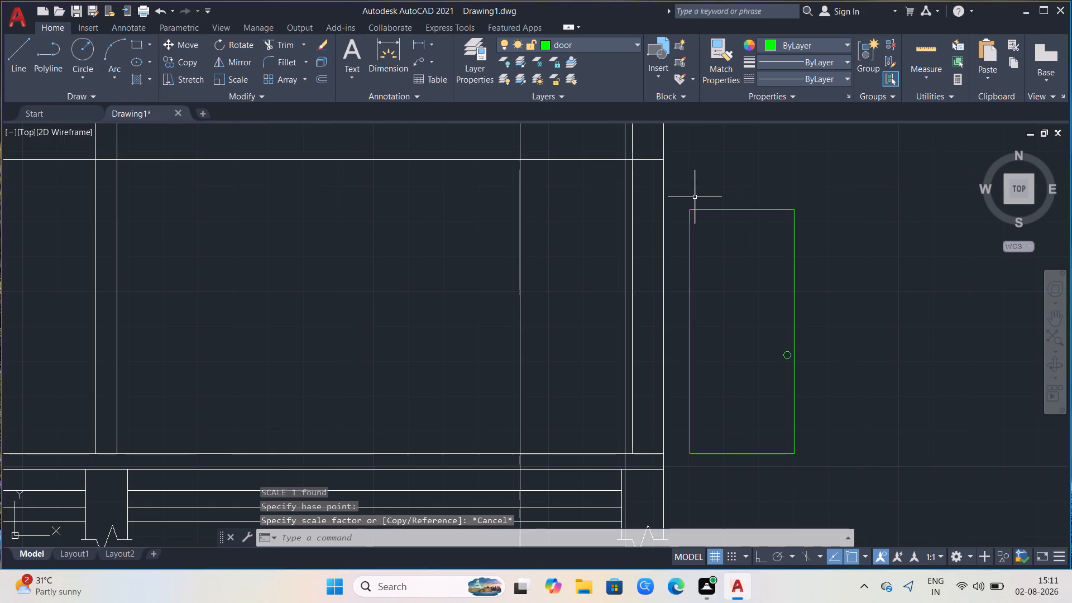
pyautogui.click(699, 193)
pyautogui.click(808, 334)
# Move the fancy door by its lower-left corner onto the lower floor line, 6" left of the left door projection line.
pyautogui.scroll(-2, 709, 344)
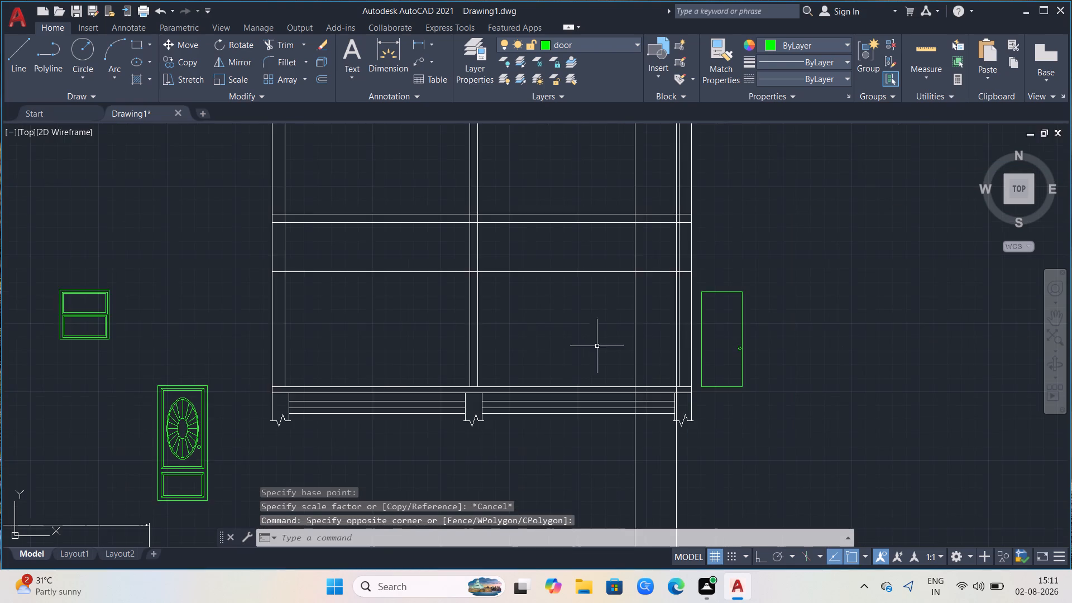
pyautogui.scroll(-1, 567, 352)
pyautogui.click(337, 427)
pyautogui.scroll(-1, 539, 374)
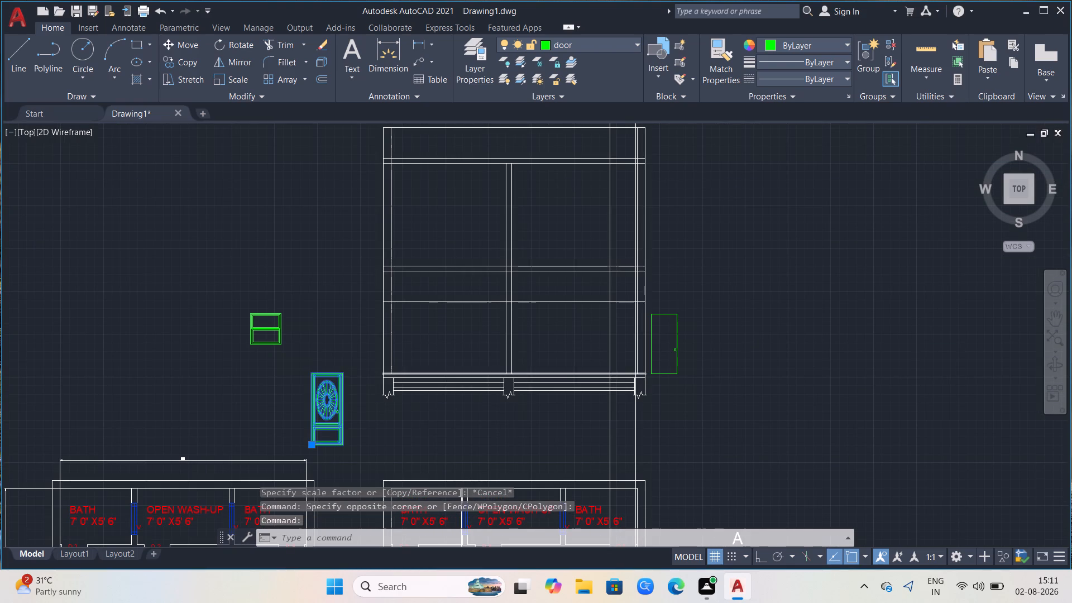
pyautogui.scroll(2, 415, 437)
pyautogui.scroll(2, 374, 390)
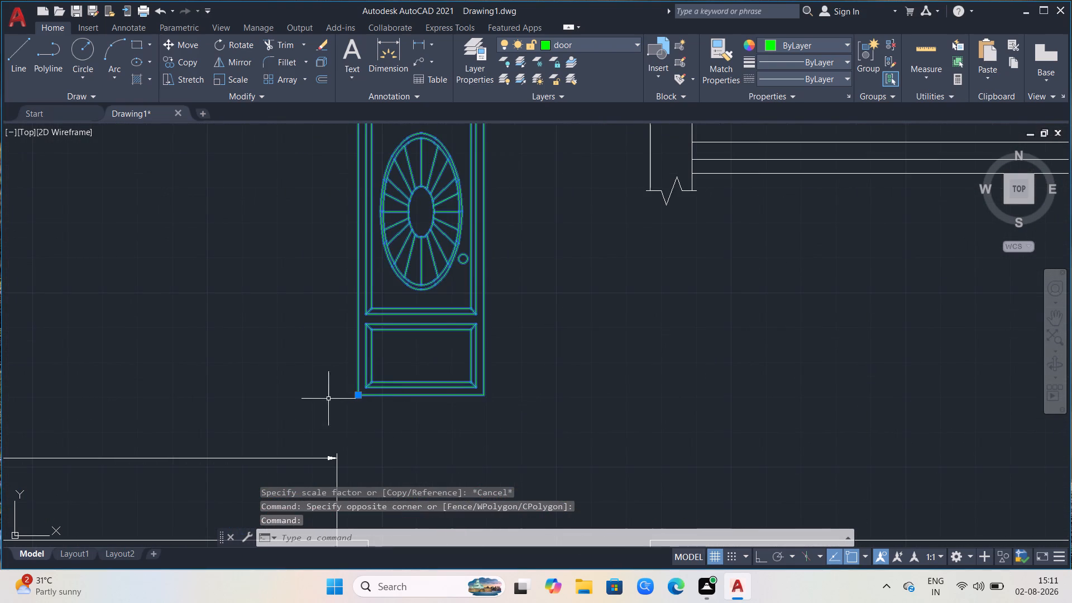
pyautogui.click(358, 395)
pyautogui.scroll(-2, 734, 416)
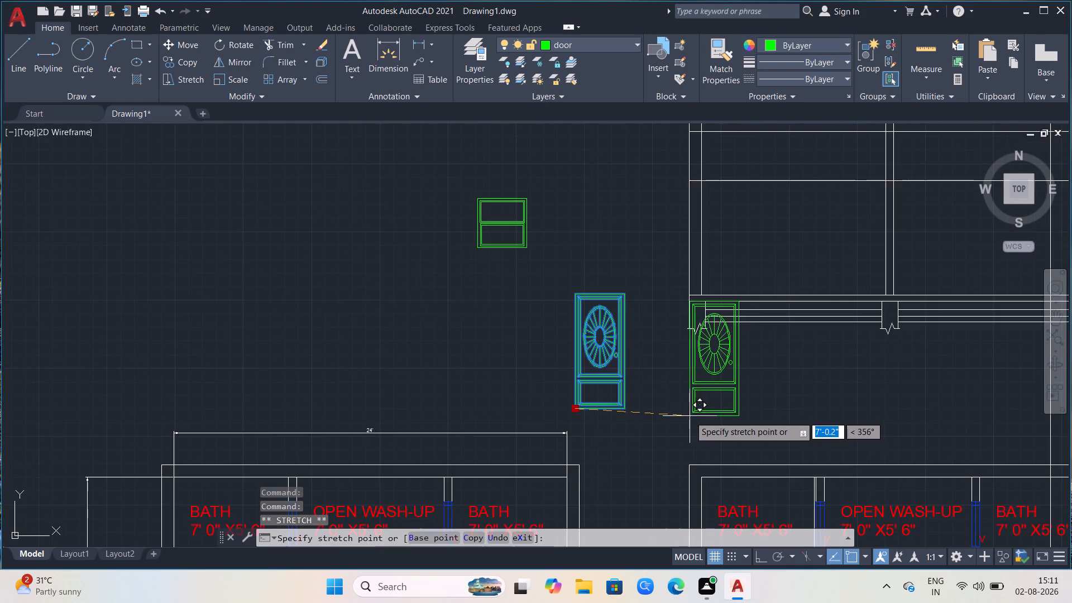
pyautogui.scroll(-1, 690, 416)
pyautogui.scroll(3, 926, 350)
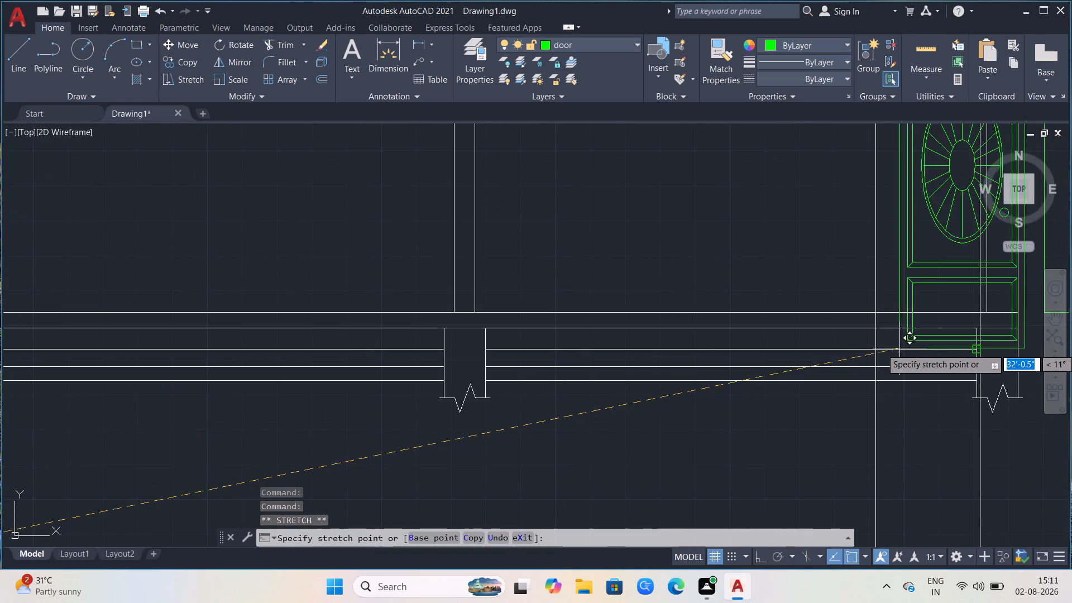
pyautogui.scroll(-2, 886, 362)
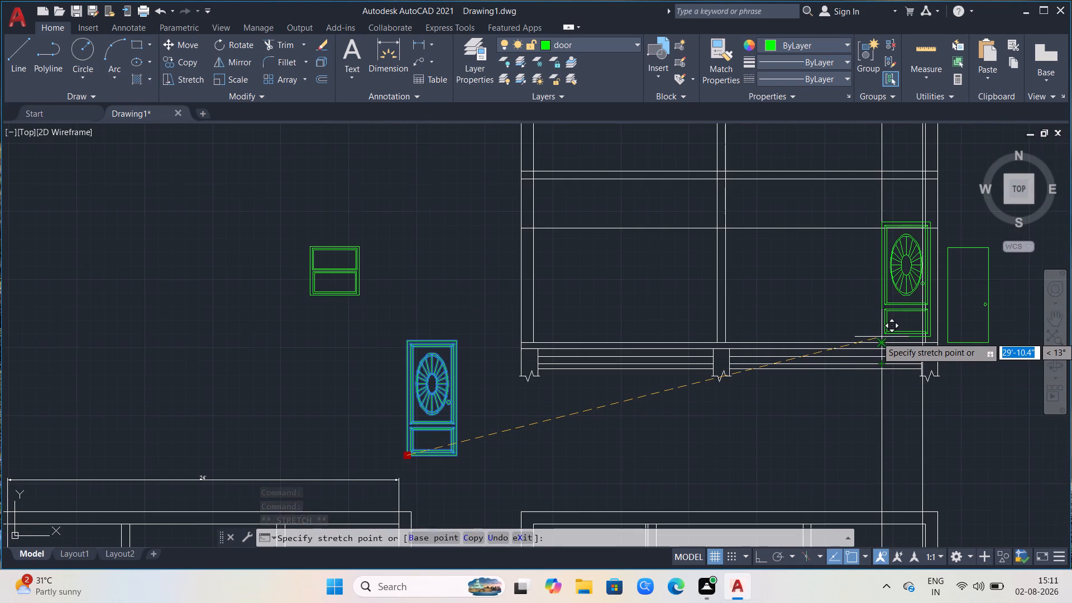
pyautogui.scroll(2, 882, 338)
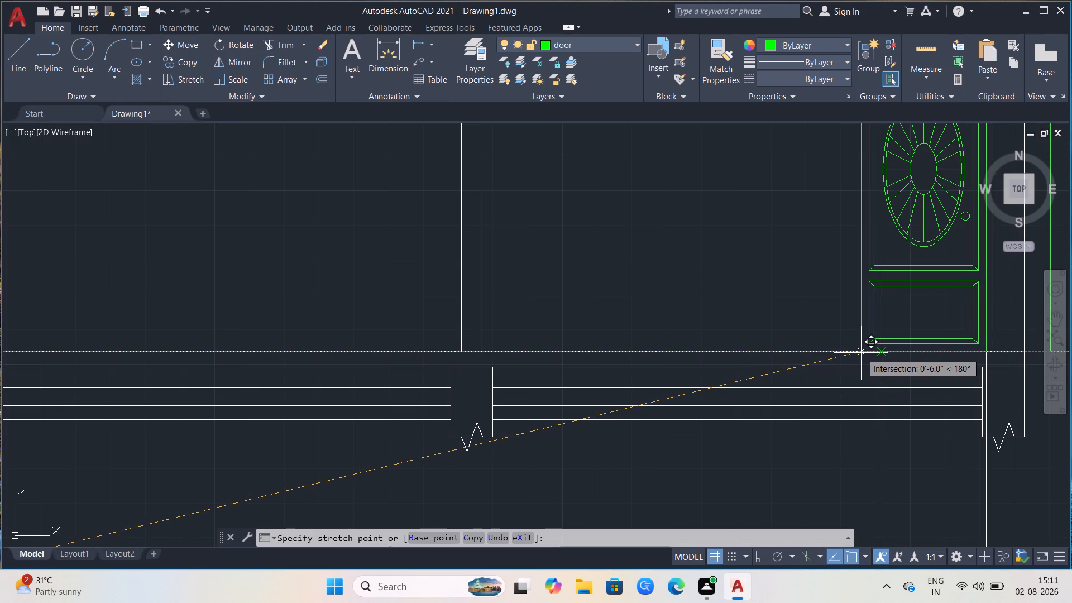
pyautogui.click(860, 355)
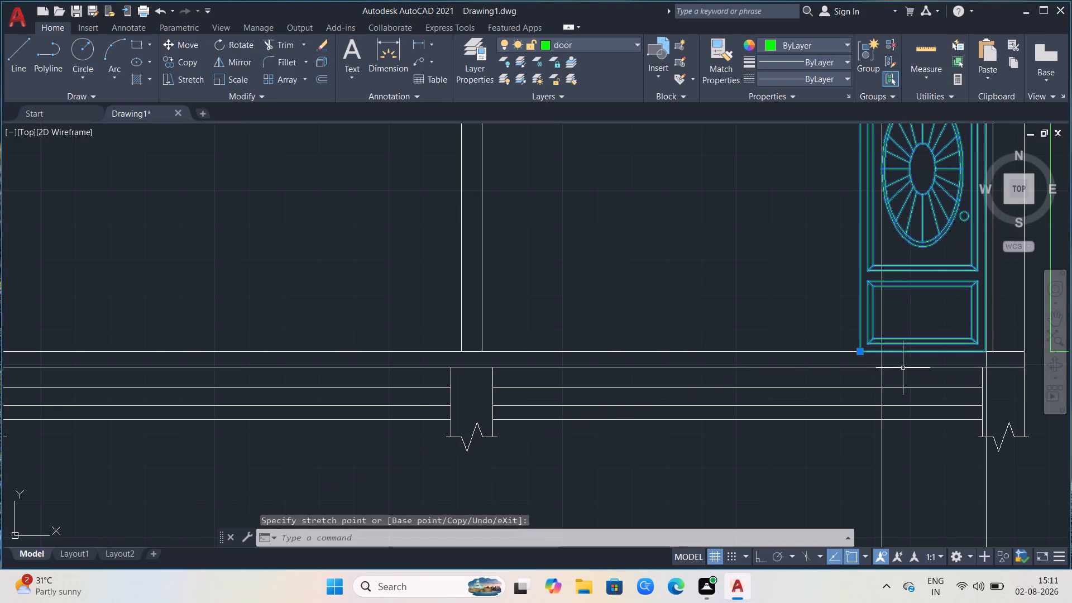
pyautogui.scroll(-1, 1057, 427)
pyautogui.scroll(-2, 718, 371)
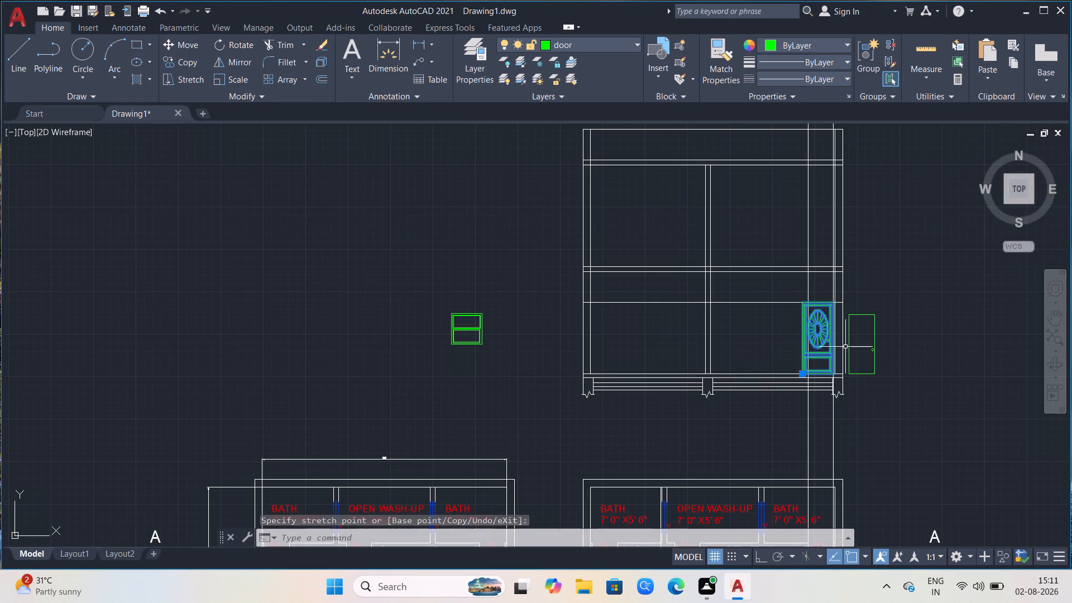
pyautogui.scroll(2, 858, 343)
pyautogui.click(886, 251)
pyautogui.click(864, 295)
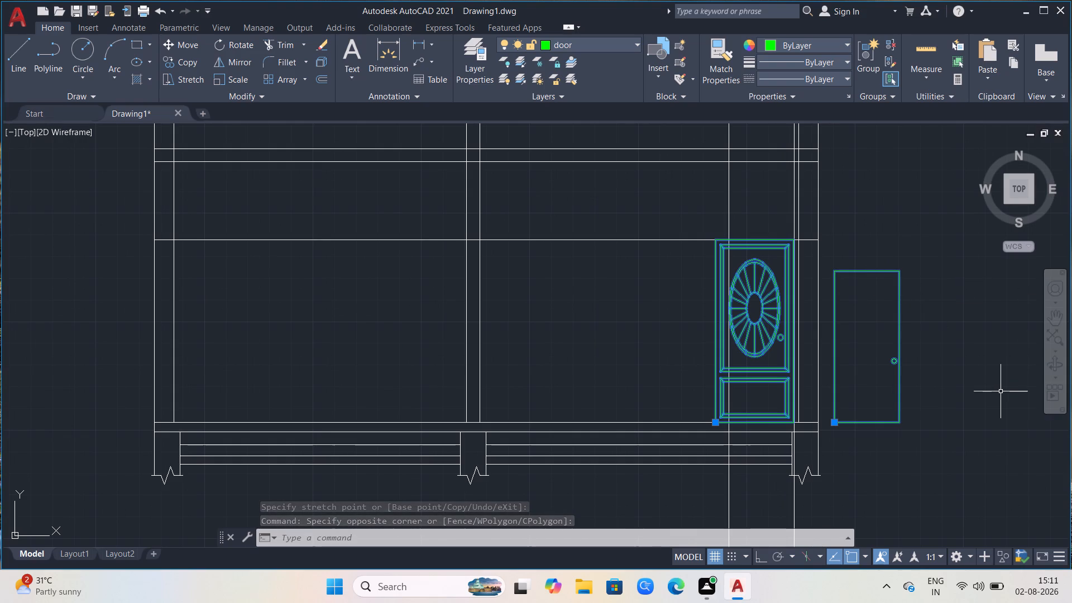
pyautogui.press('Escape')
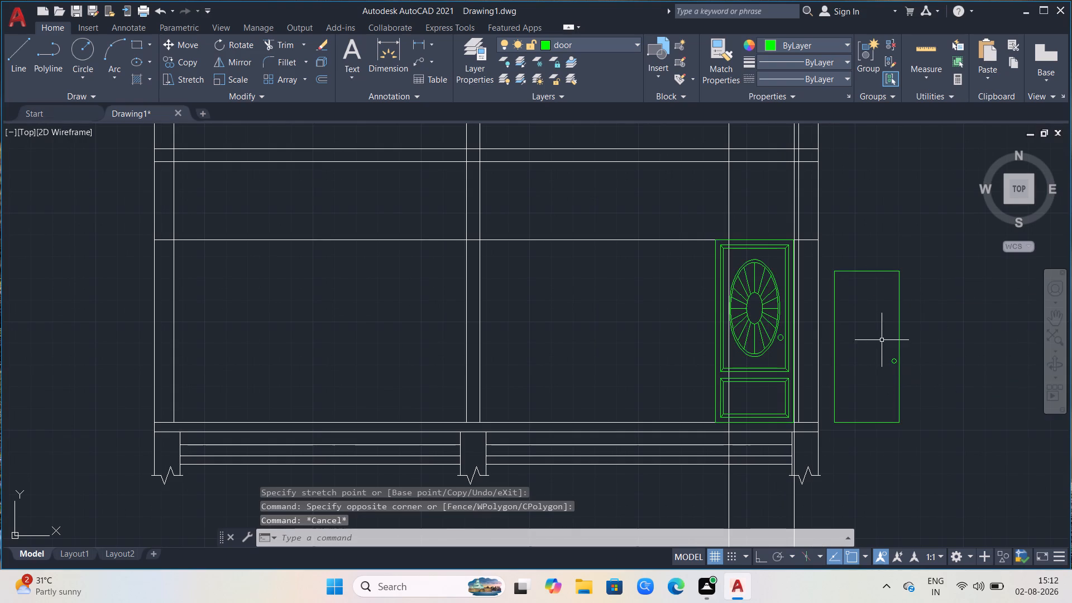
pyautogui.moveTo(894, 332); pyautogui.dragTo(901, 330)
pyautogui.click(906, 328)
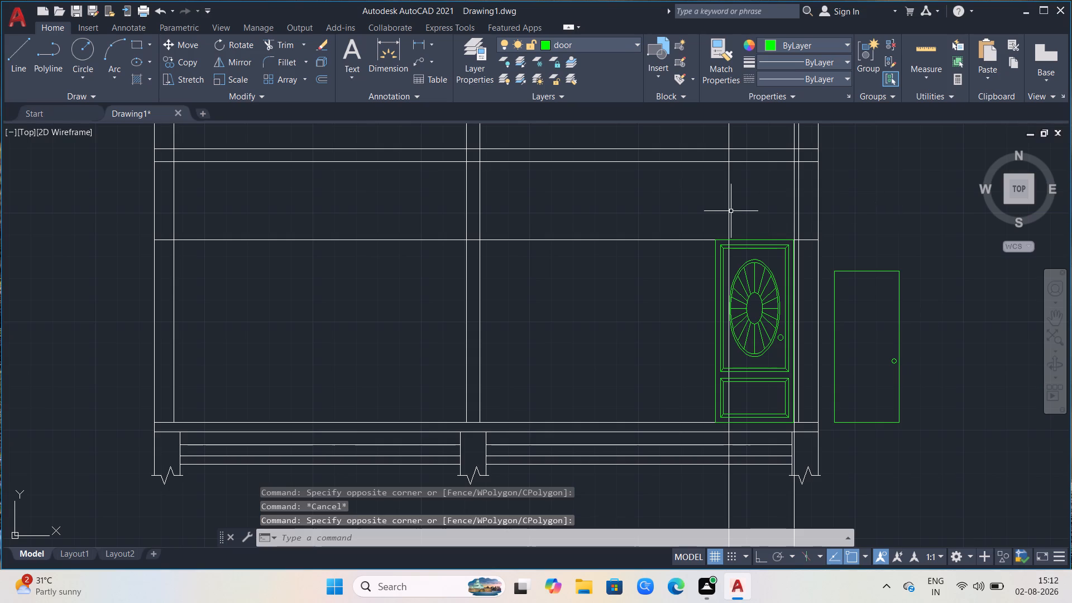
# Delete the left door projection line that crosses the fancy door in the section.
pyautogui.click(729, 207)
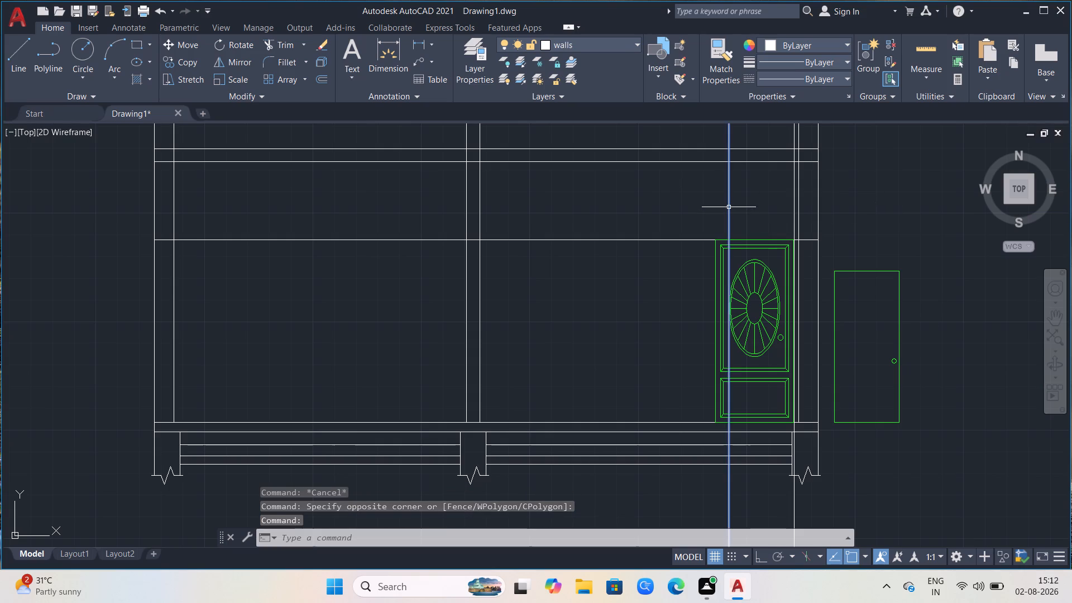
pyautogui.press('Delete')
# Copy the fancy door by its lower-left corner straight up onto the upper storey's floor line, beside the right wall.
pyautogui.scroll(-2, 815, 341)
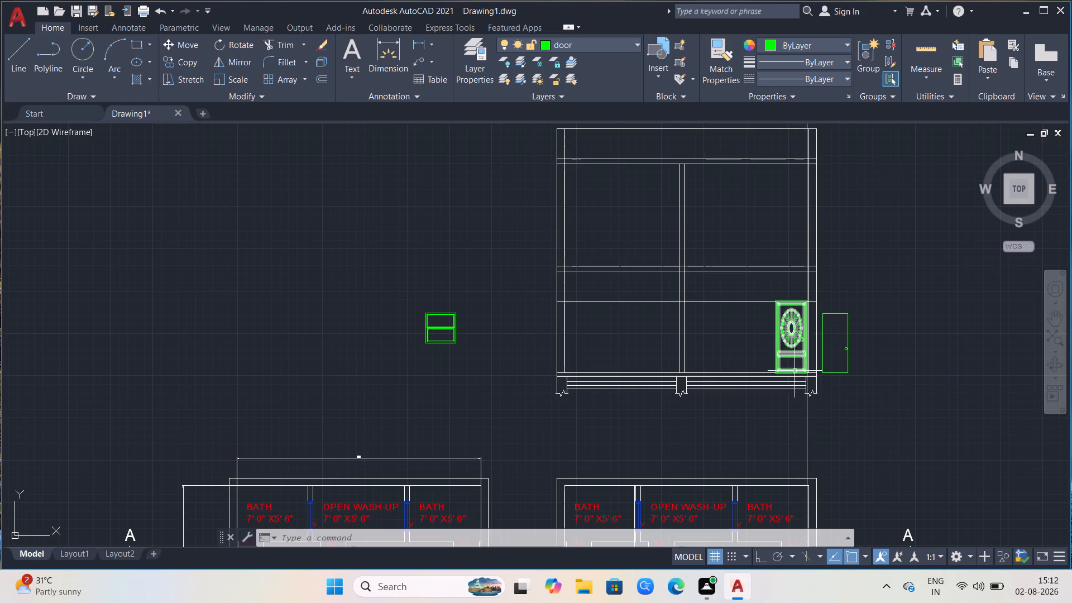
pyautogui.click(778, 372)
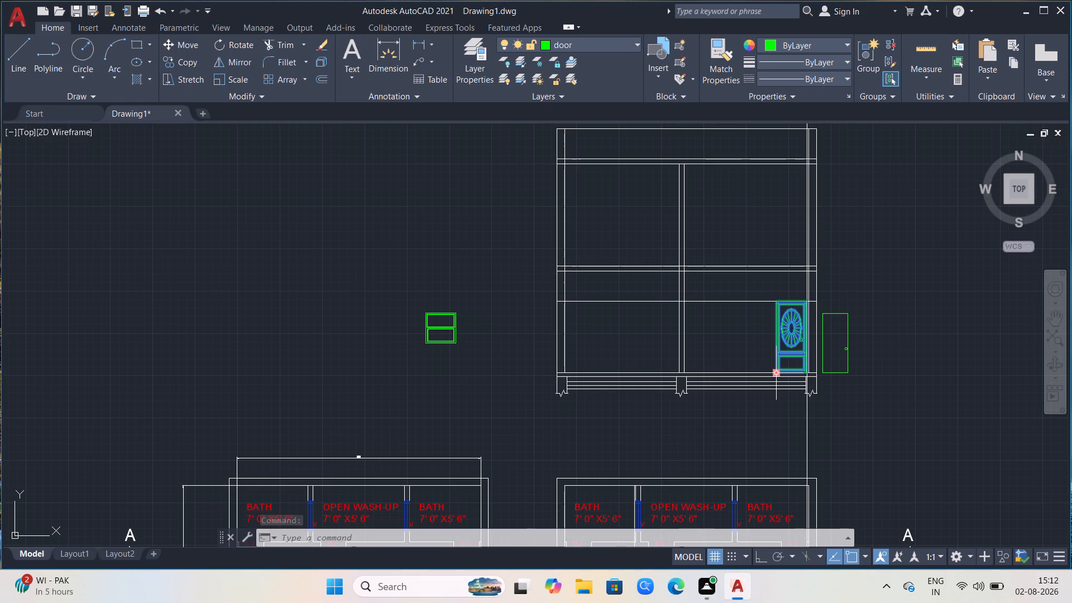
pyautogui.write('co')
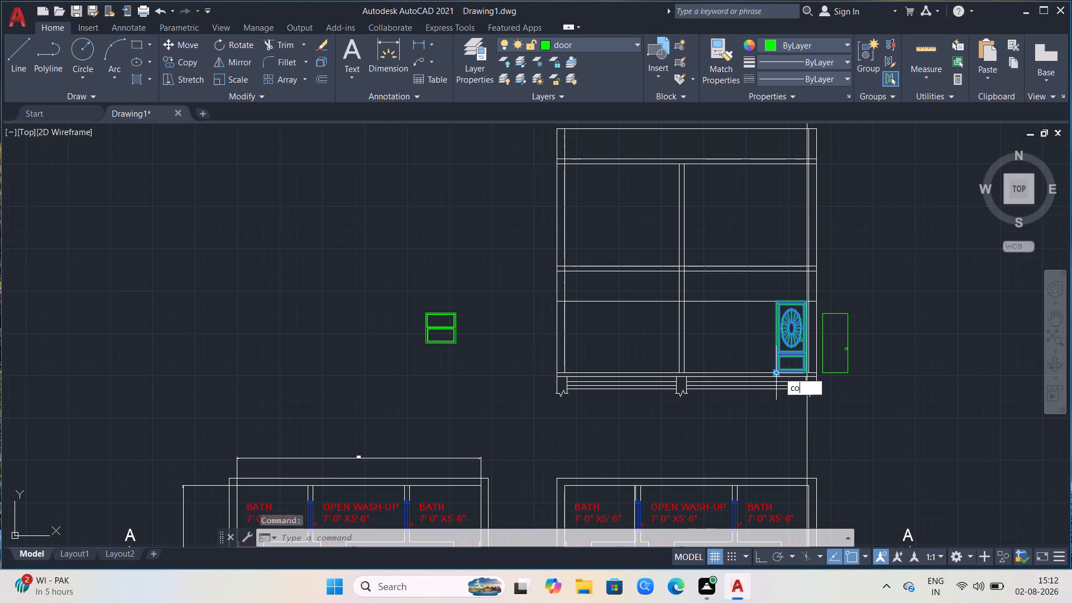
pyautogui.press('Return')
pyautogui.scroll(3, 795, 398)
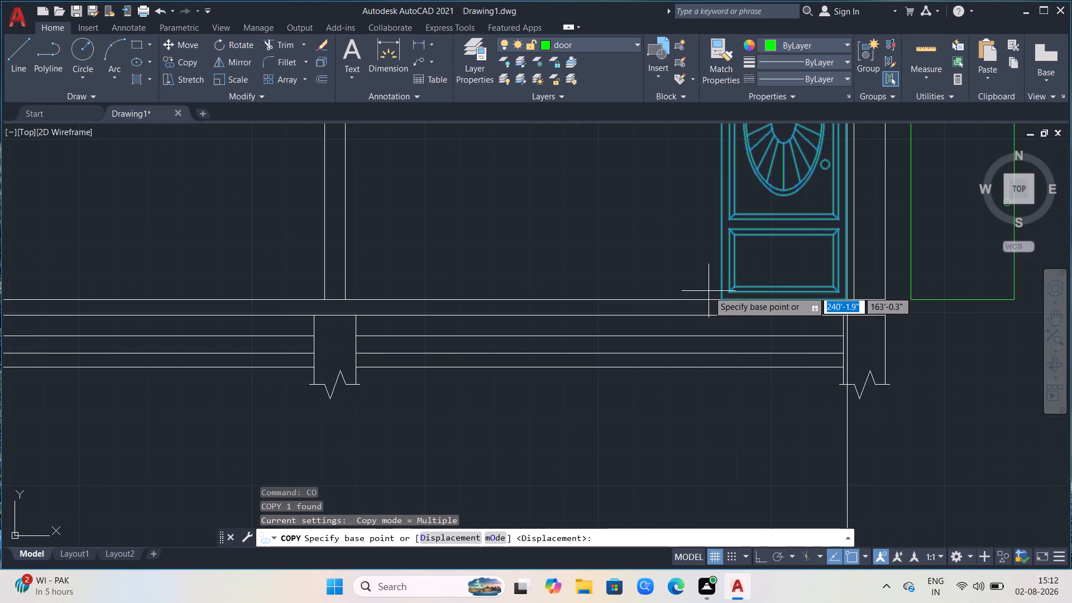
pyautogui.click(724, 299)
pyautogui.scroll(-2, 727, 270)
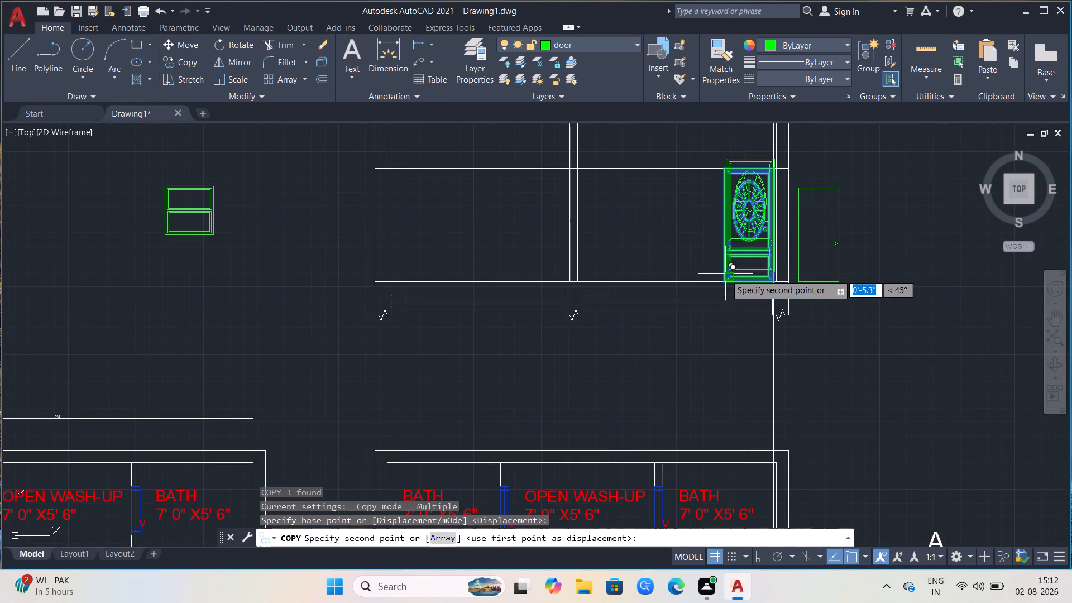
pyautogui.scroll(-2, 710, 194)
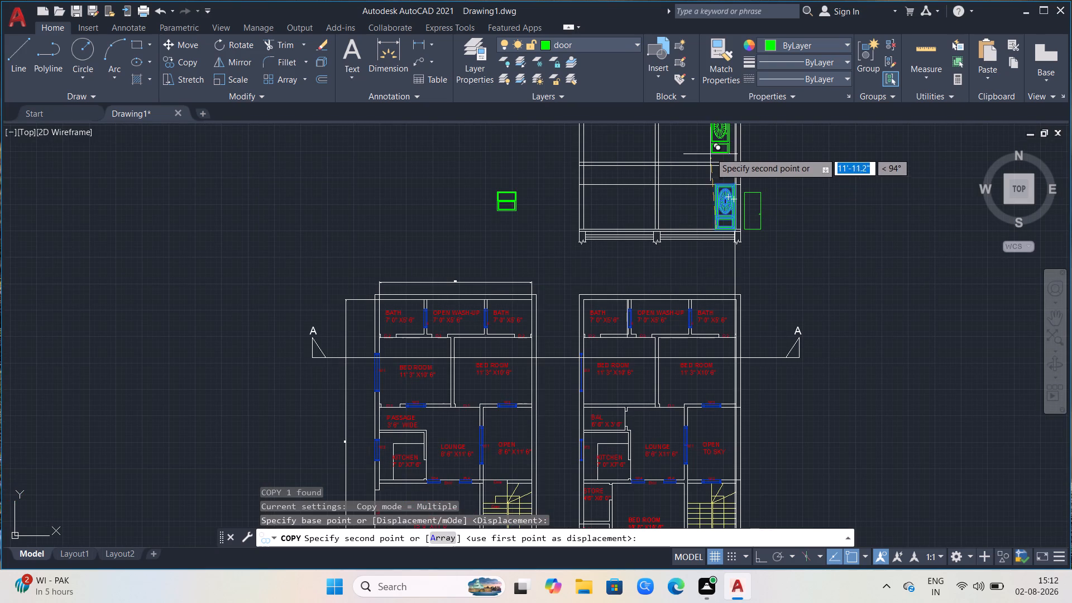
pyautogui.scroll(-3, 710, 257)
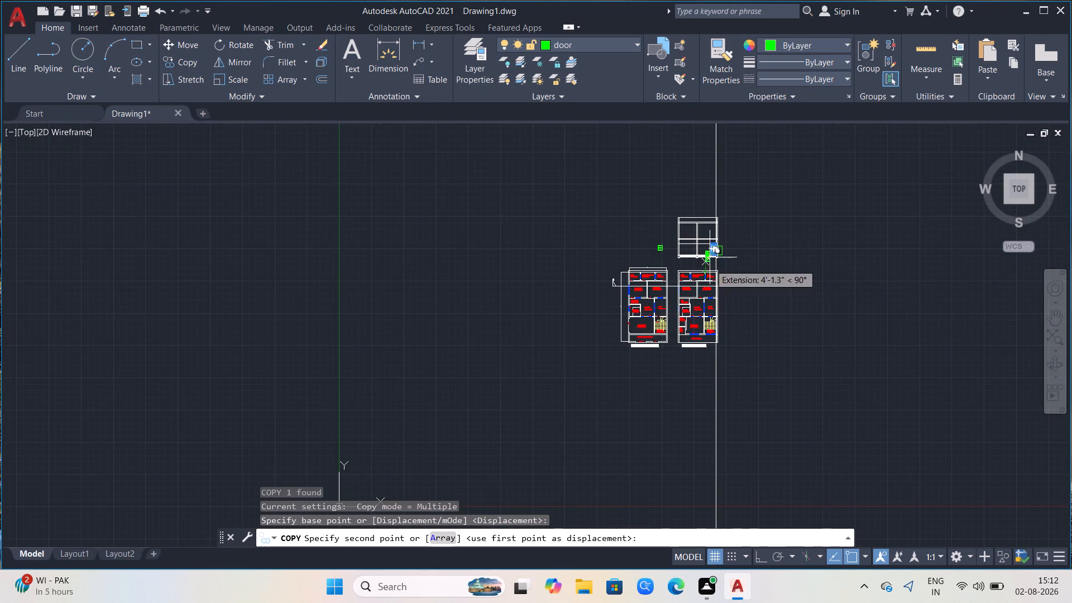
pyautogui.scroll(3, 710, 241)
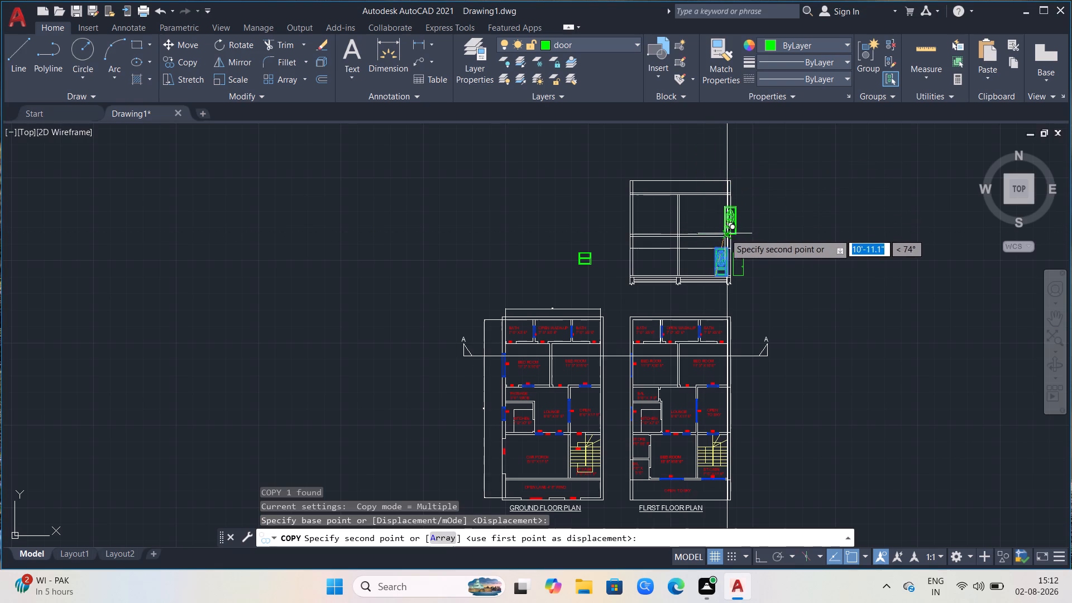
pyautogui.scroll(2, 726, 233)
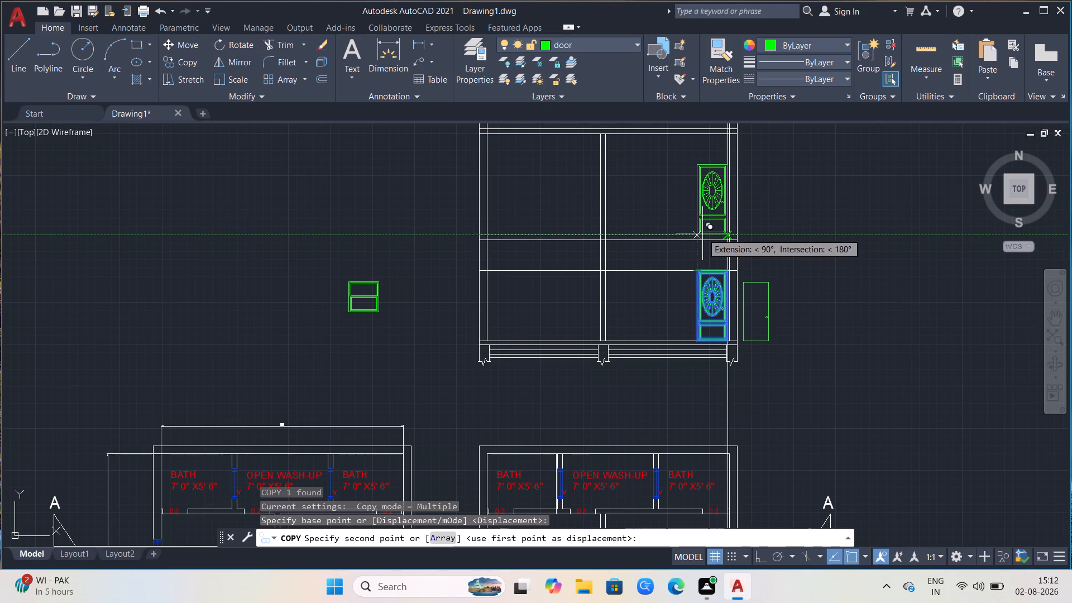
pyautogui.click(702, 233)
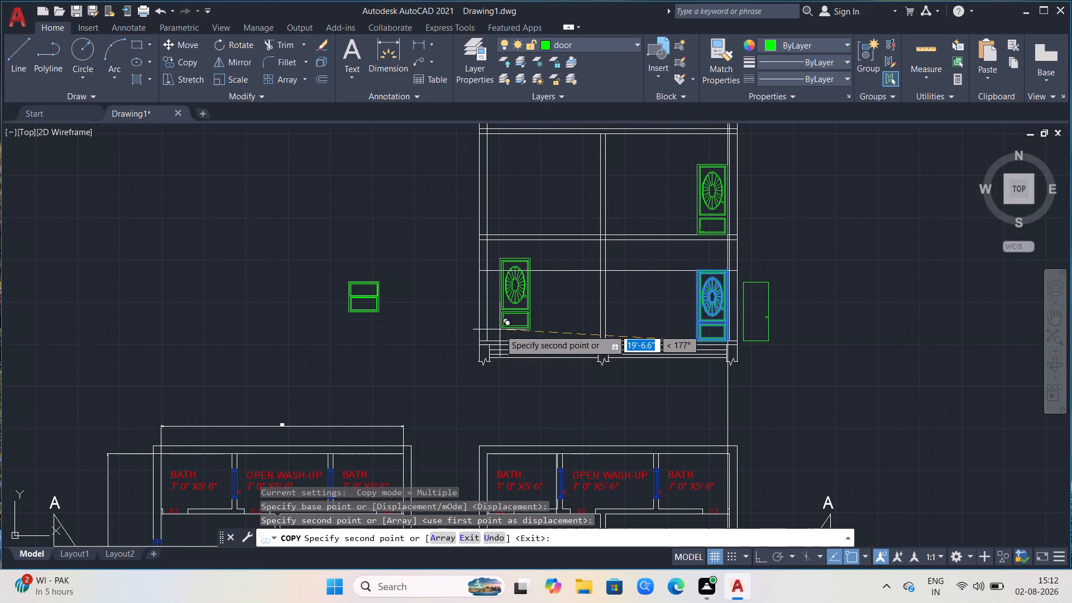
# Place two more fancy door copies against the left wall's inner face, one on the lower and one on the upper floor line.
pyautogui.scroll(3, 490, 338)
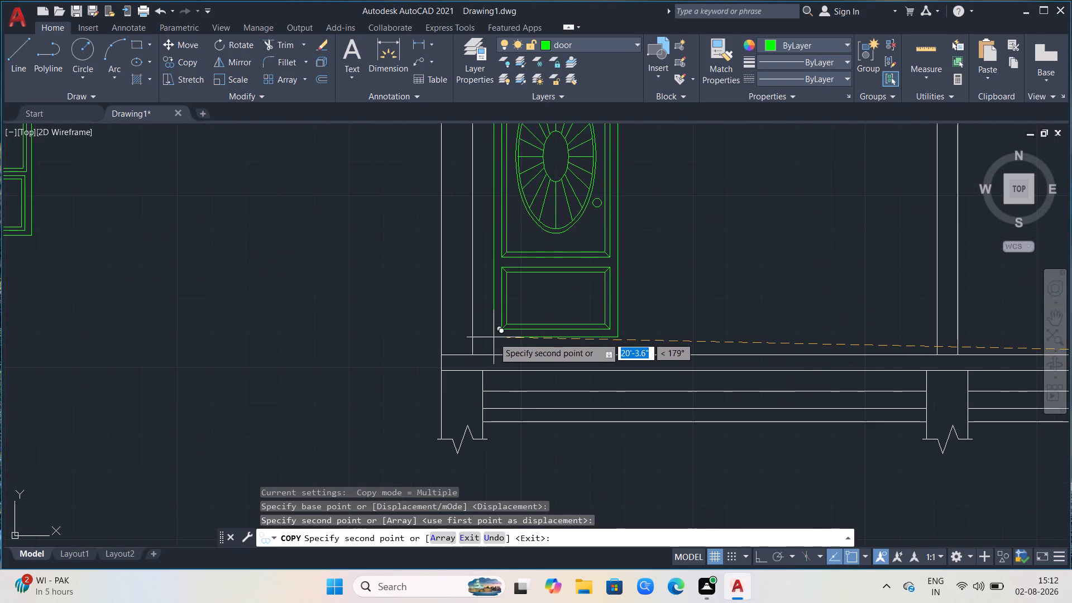
pyautogui.click(473, 352)
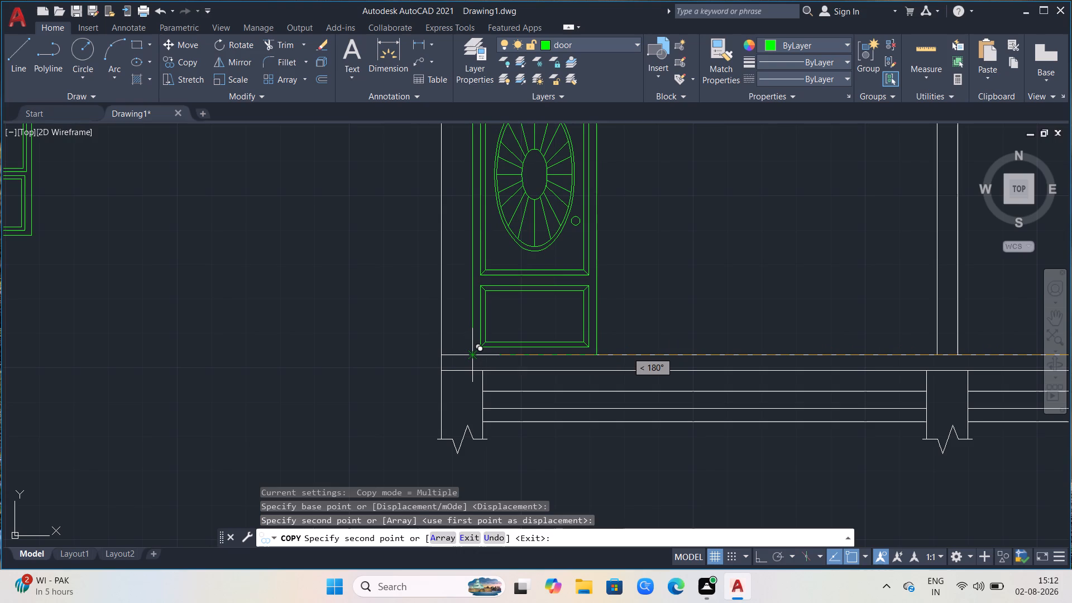
pyautogui.scroll(-3, 711, 371)
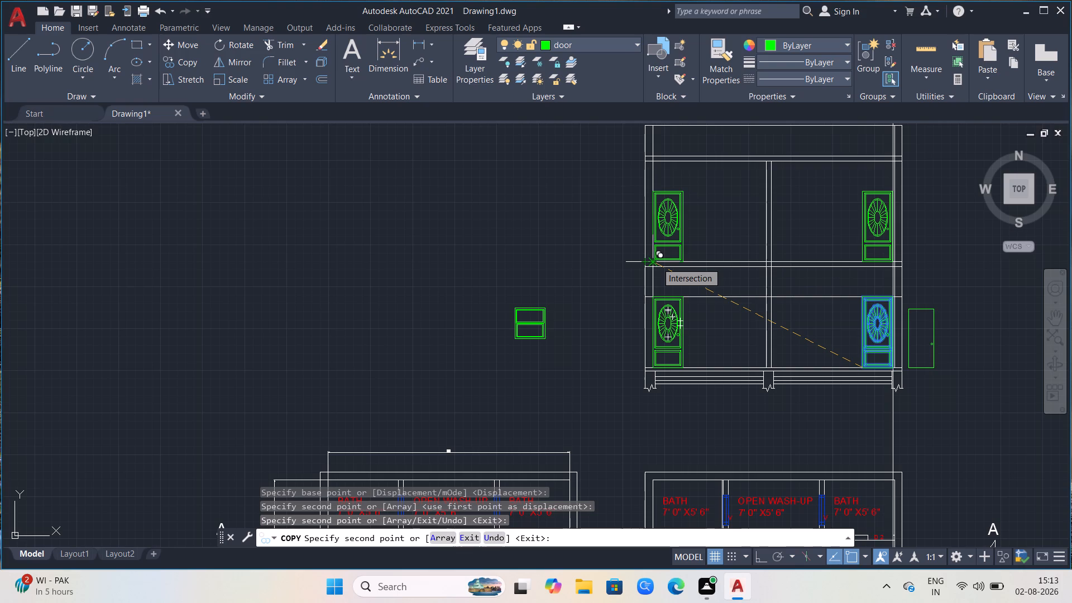
pyautogui.scroll(2, 657, 262)
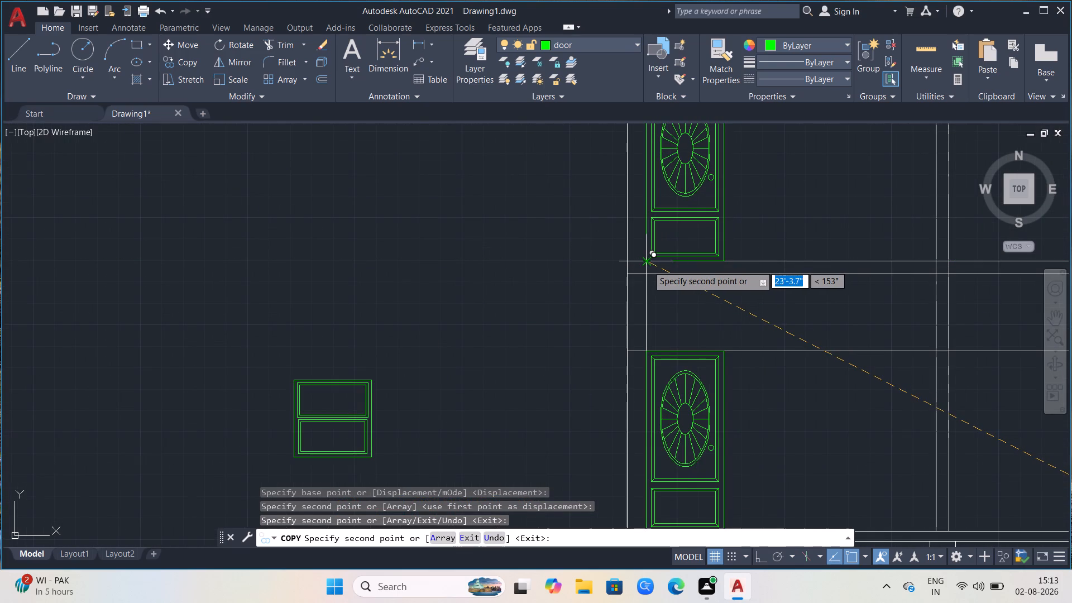
pyautogui.click(648, 265)
pyautogui.scroll(-2, 539, 373)
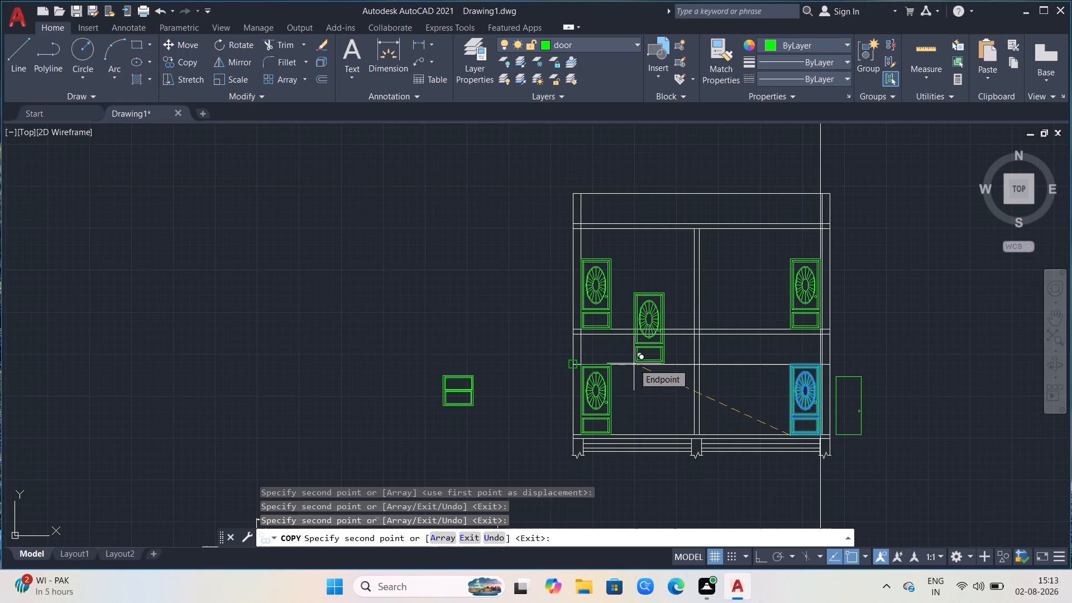
pyautogui.press('Escape')
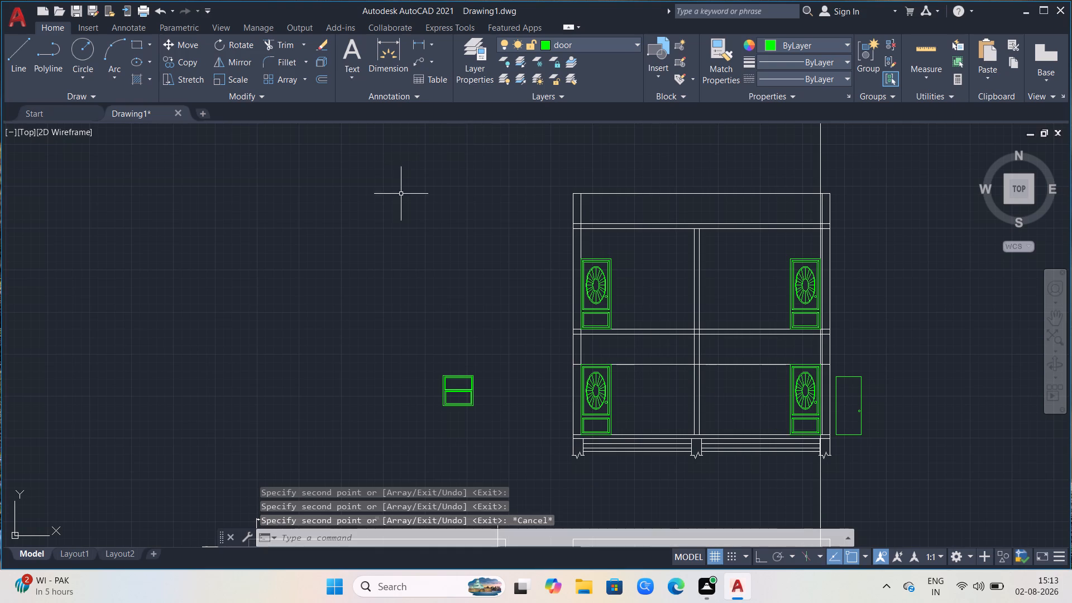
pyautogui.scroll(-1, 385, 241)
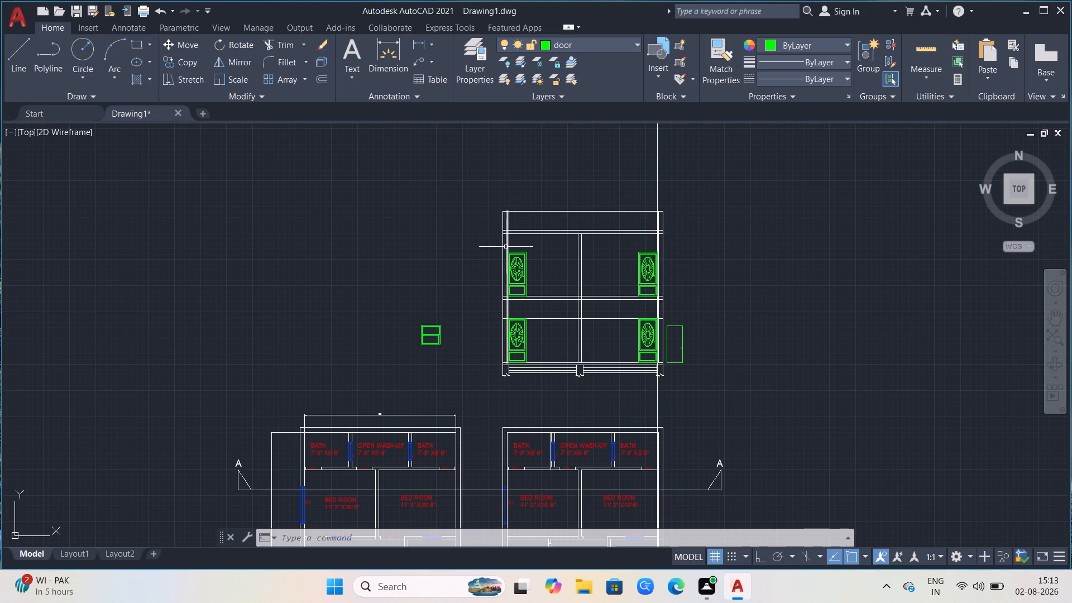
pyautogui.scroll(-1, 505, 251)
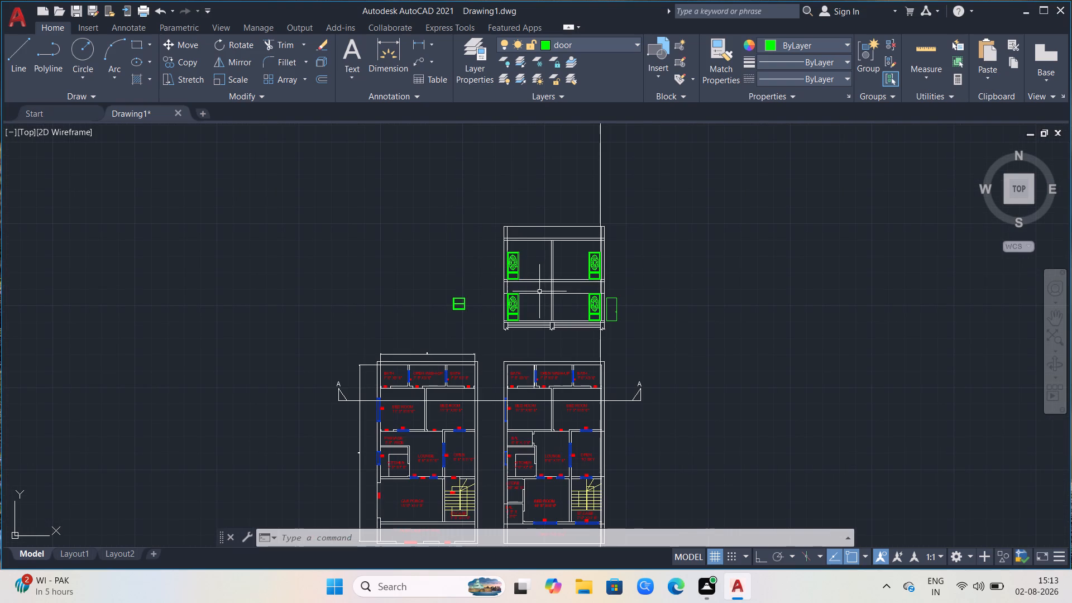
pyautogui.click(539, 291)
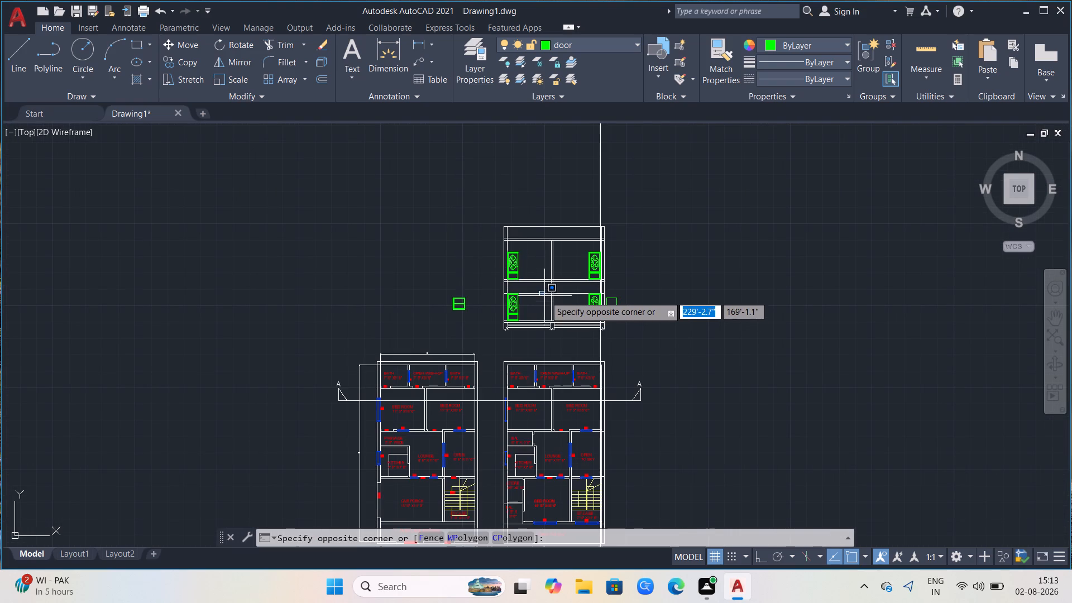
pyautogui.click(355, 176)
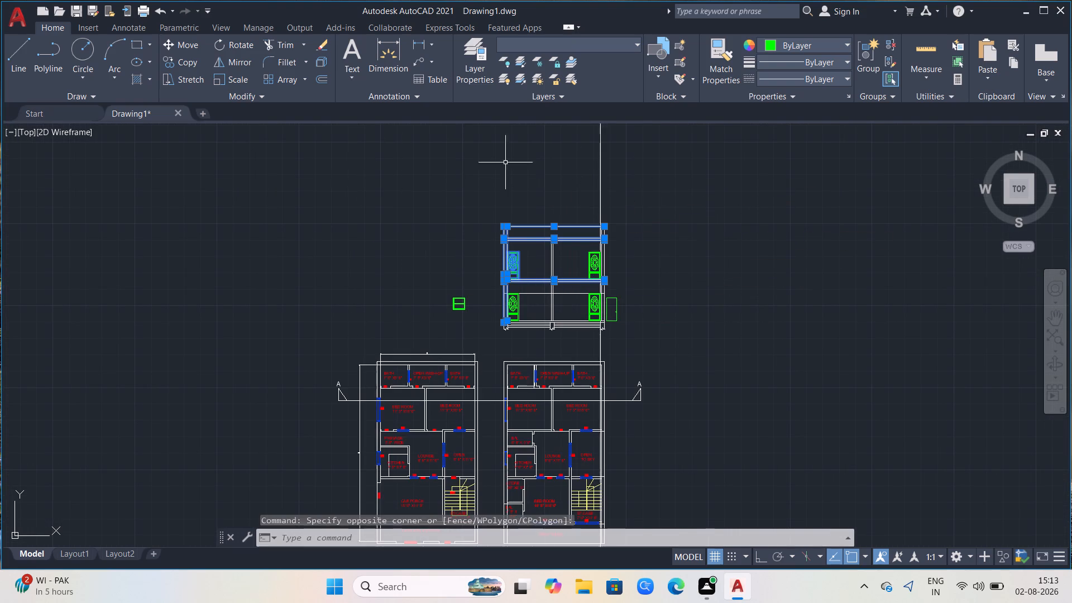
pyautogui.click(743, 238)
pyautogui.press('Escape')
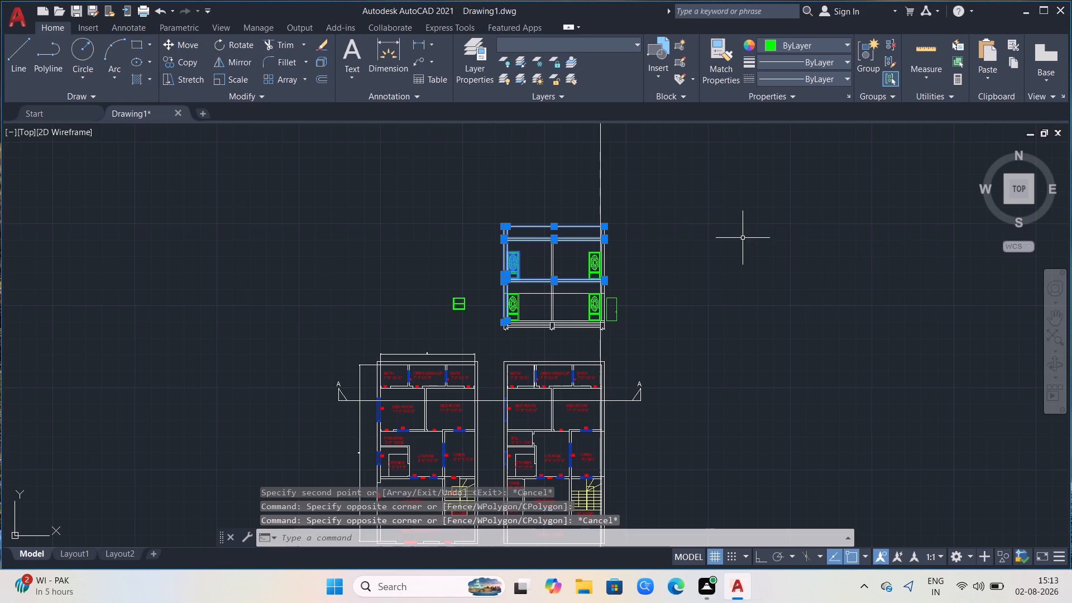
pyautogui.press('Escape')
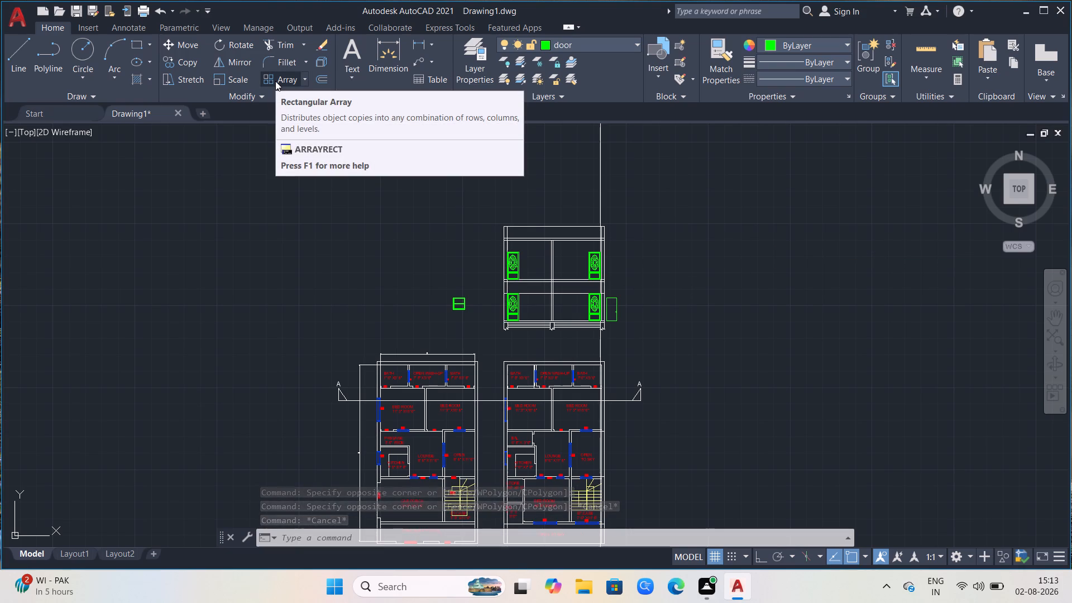
# Move the small two-panel block by its upper-left corner to where the lower storey's door-top line meets the central wall's right face.
pyautogui.scroll(-2, 803, 283)
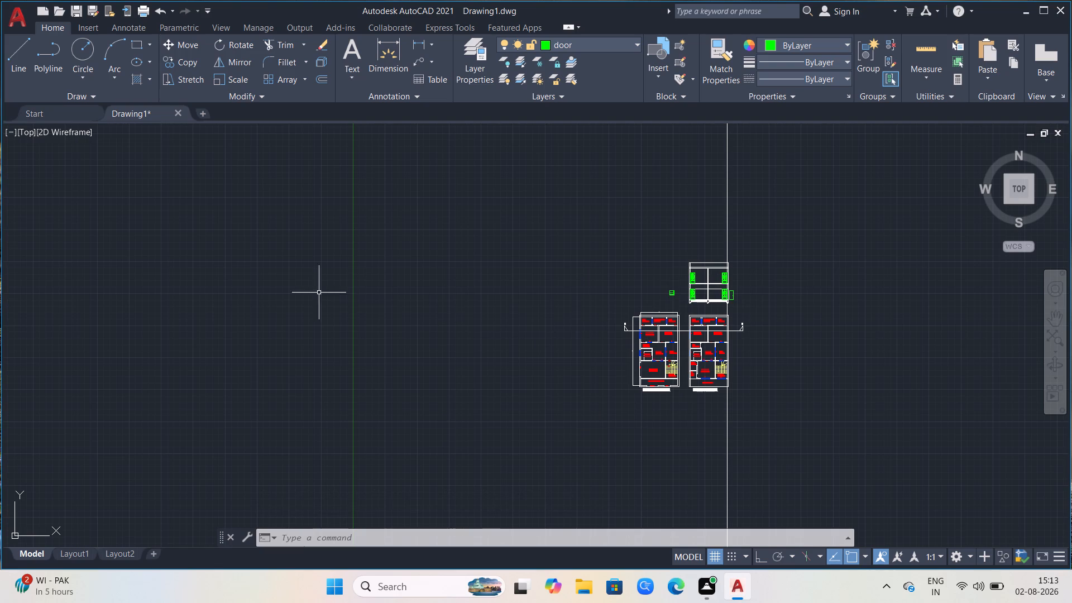
pyautogui.scroll(2, 837, 337)
pyautogui.scroll(1, 334, 175)
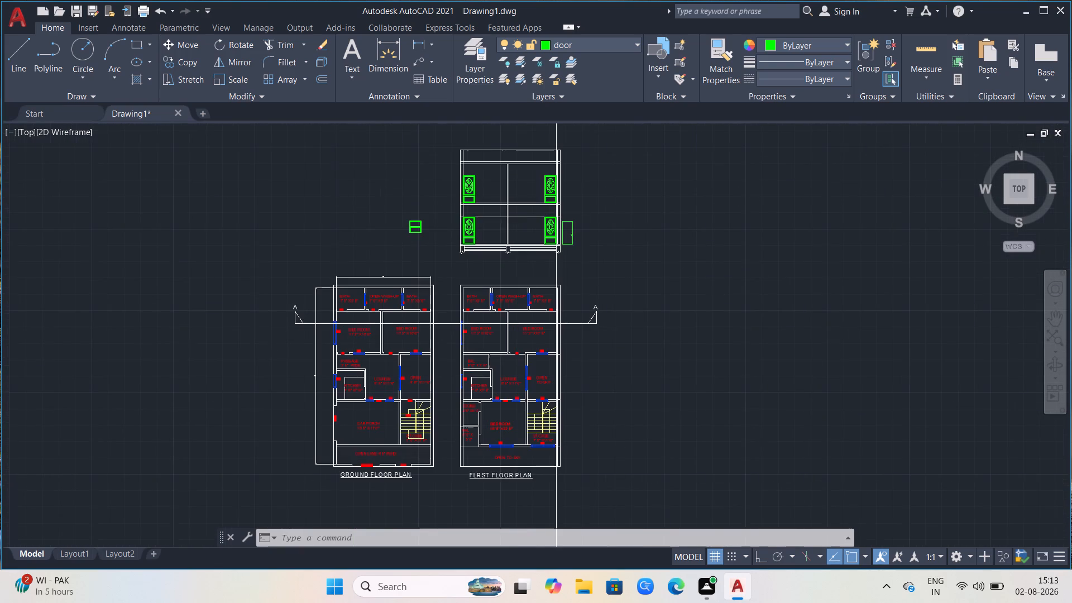
pyautogui.scroll(2, 506, 203)
pyautogui.scroll(-1, 283, 381)
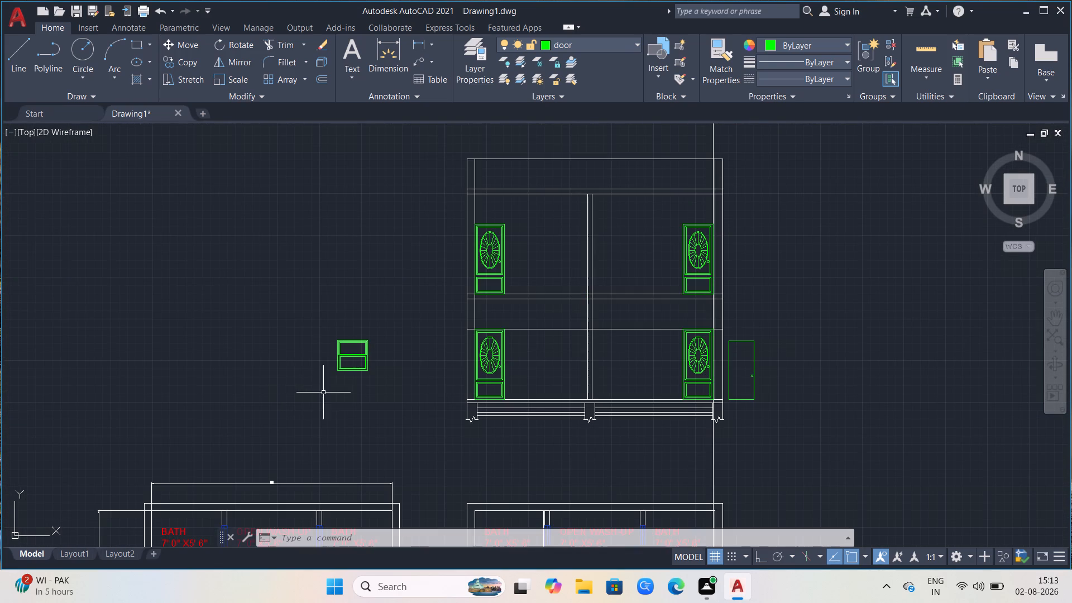
pyautogui.scroll(1, 338, 382)
pyautogui.click(403, 303)
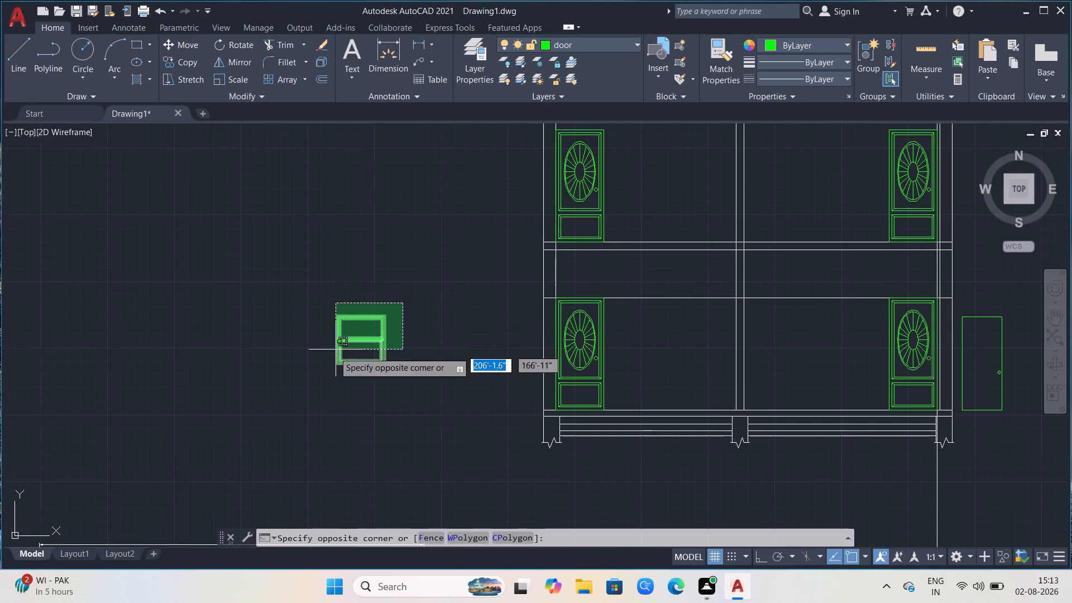
pyautogui.click(323, 369)
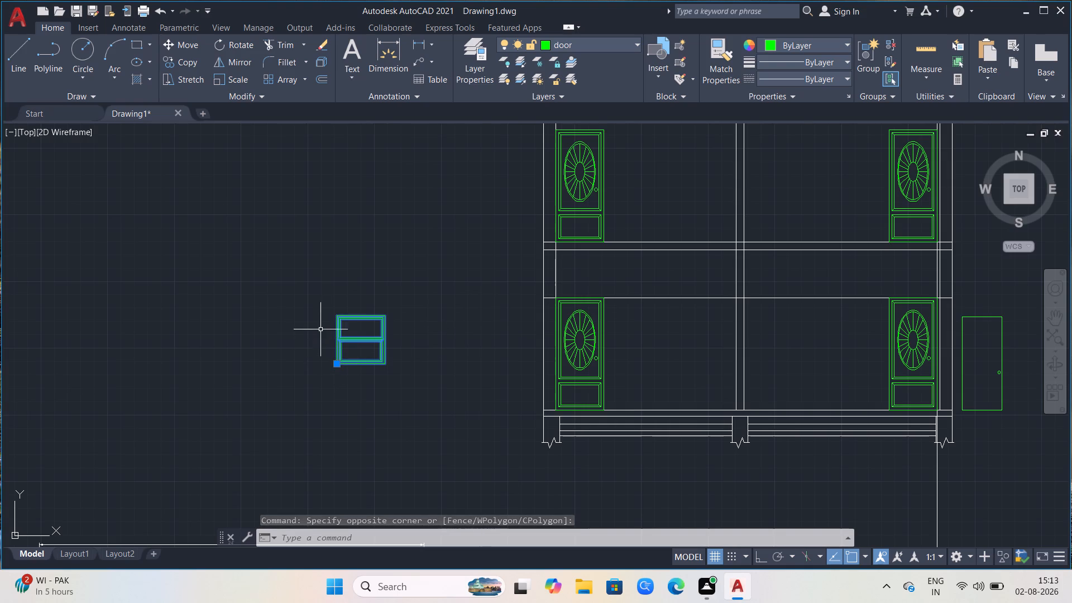
pyautogui.press('m')
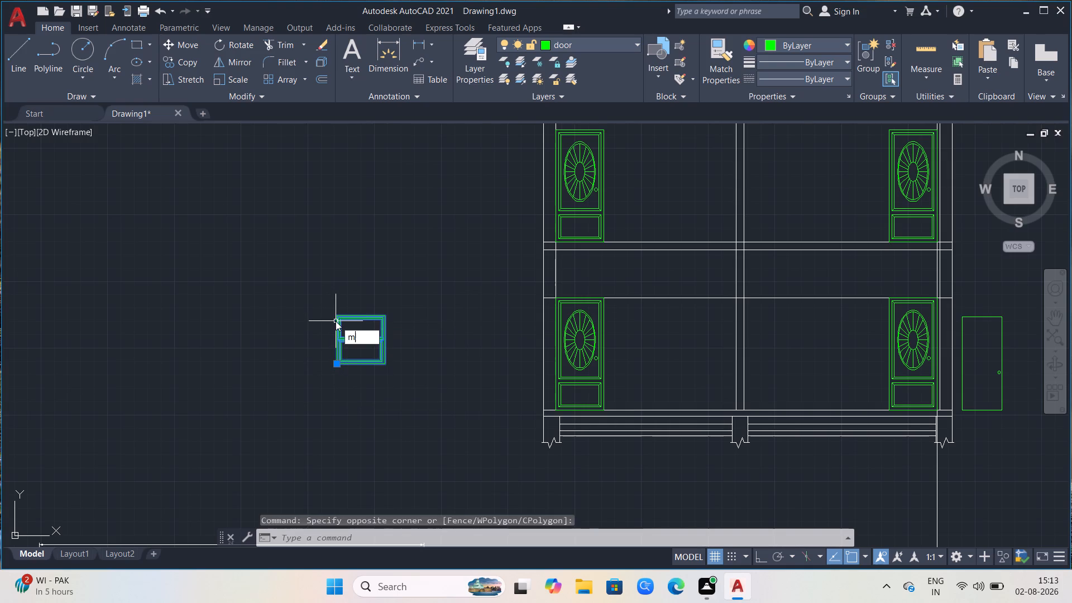
pyautogui.press('Return')
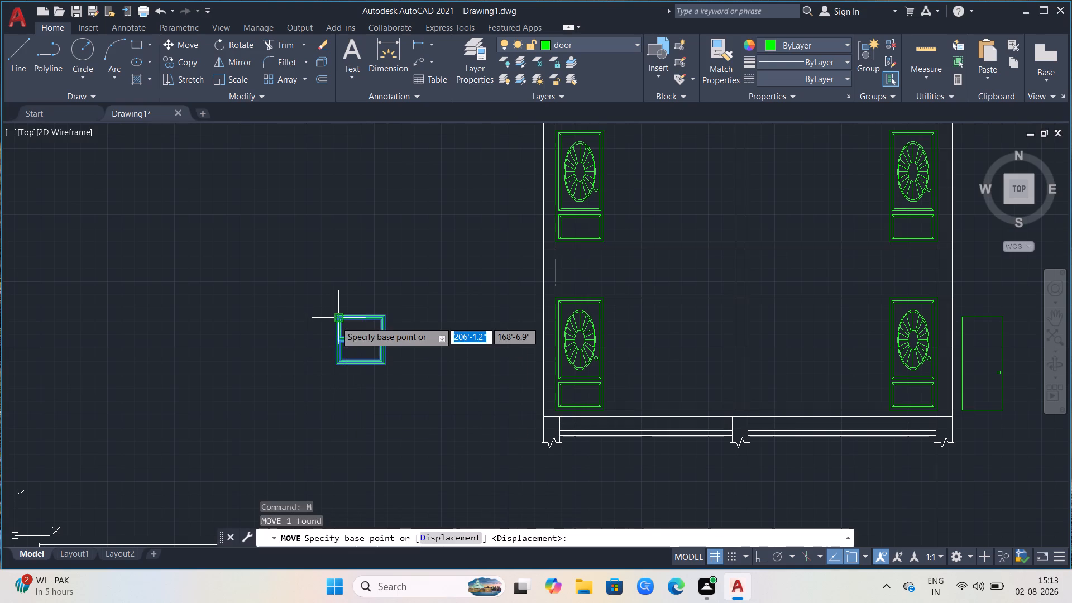
pyautogui.scroll(2, 346, 337)
pyautogui.click(326, 279)
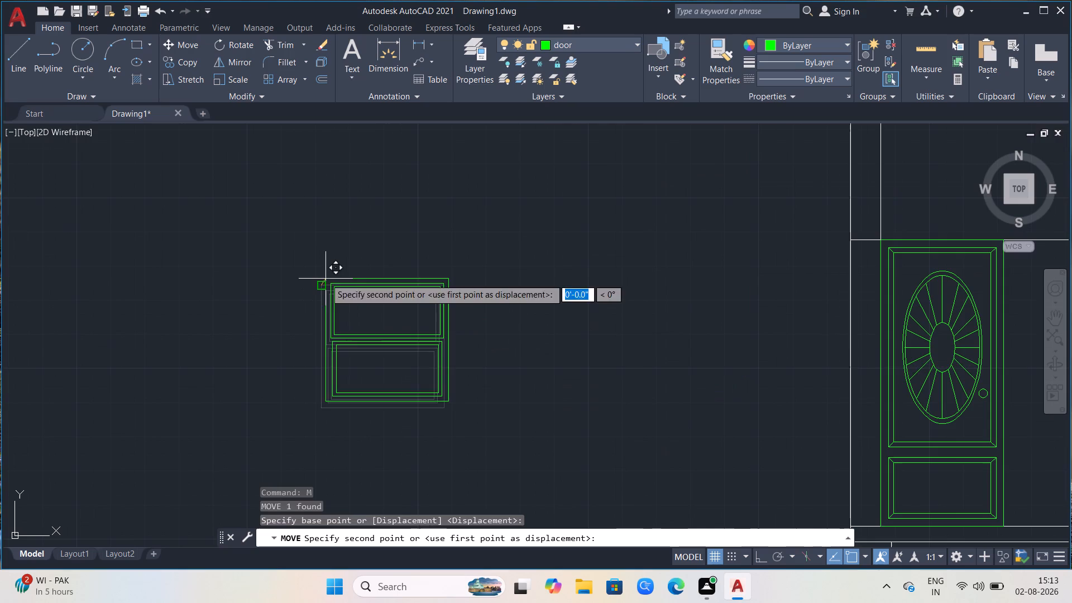
pyautogui.scroll(-3, 626, 362)
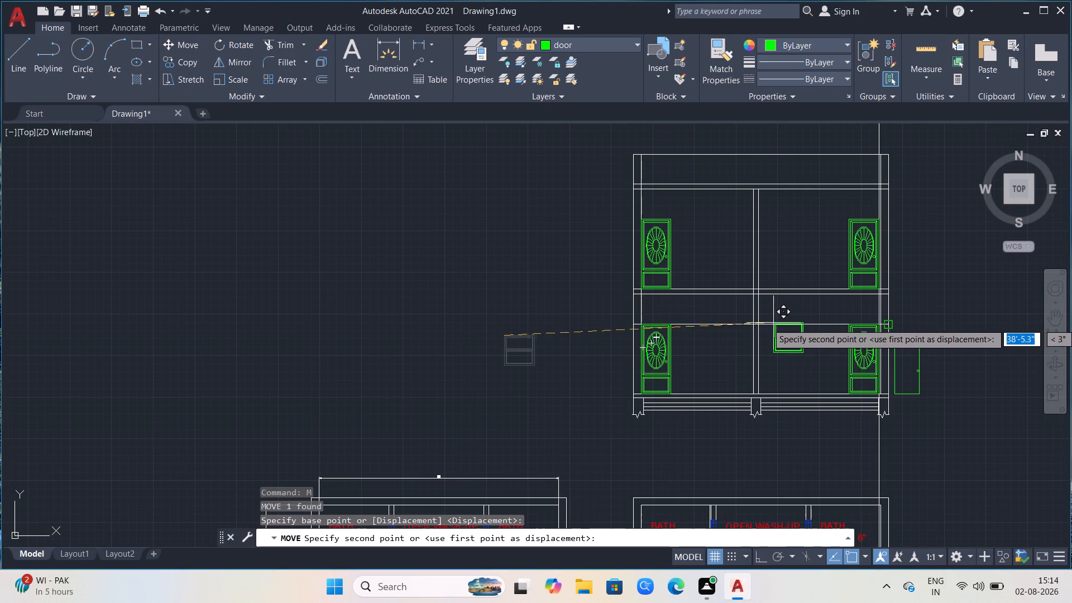
pyautogui.scroll(-2, 789, 286)
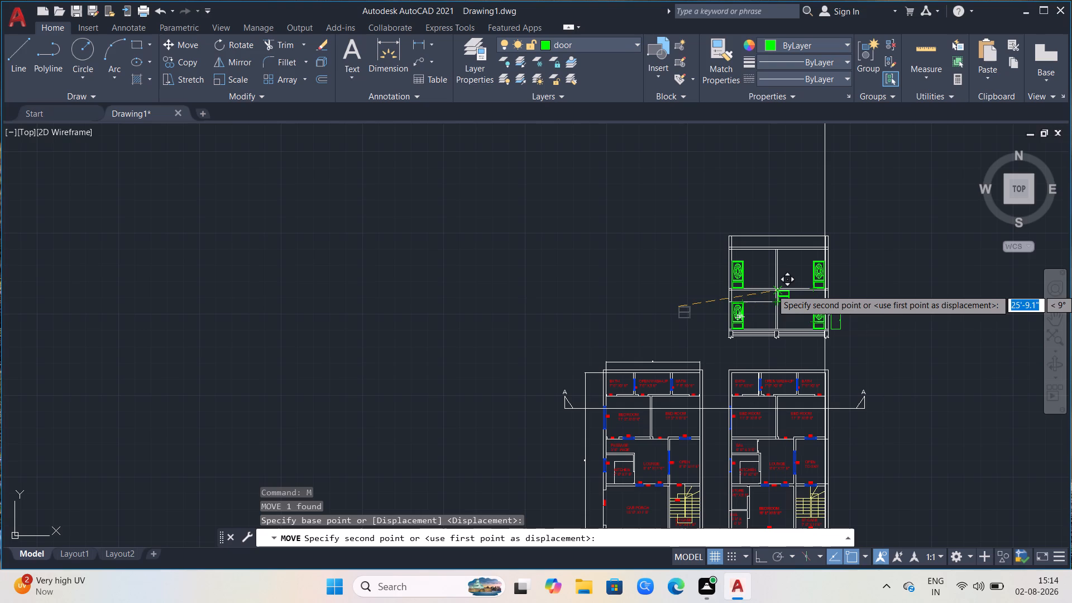
pyautogui.scroll(-2, 17, 317)
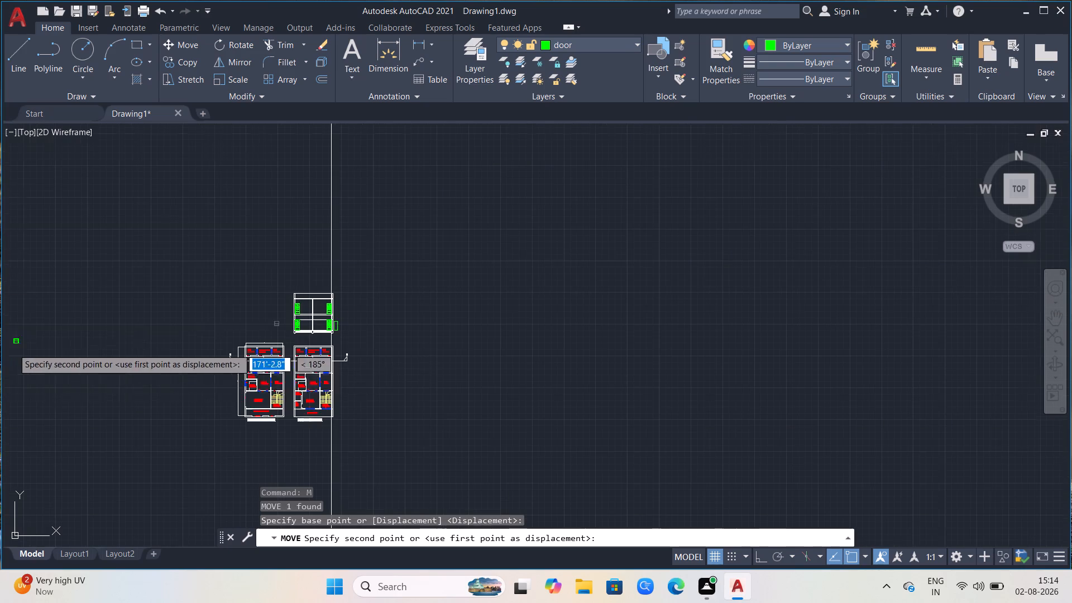
pyautogui.scroll(1, 215, 333)
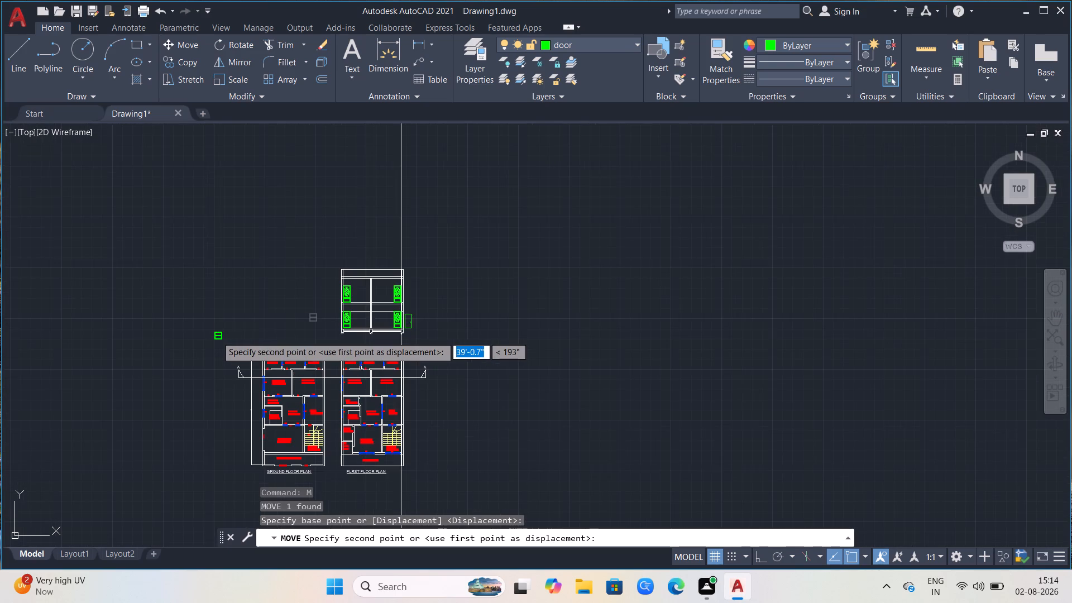
pyautogui.scroll(2, 301, 337)
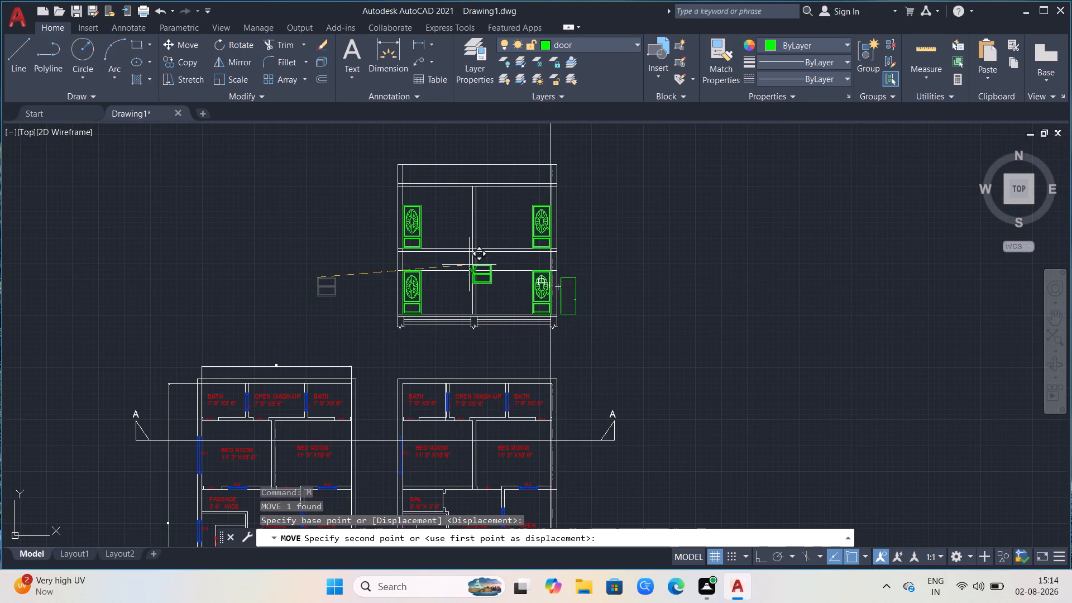
pyautogui.scroll(2, 490, 280)
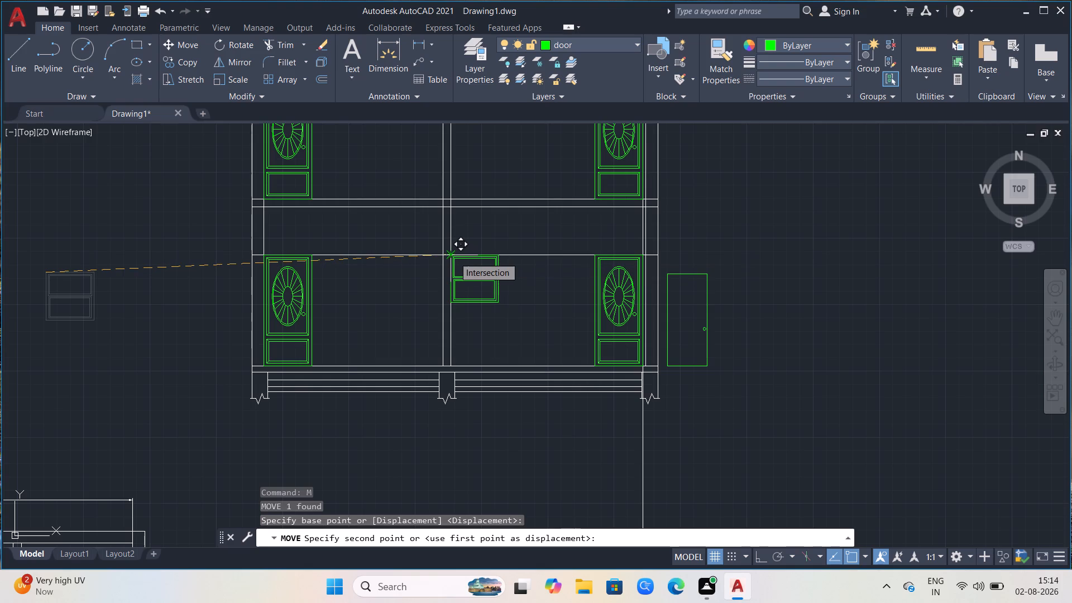
pyautogui.click(454, 257)
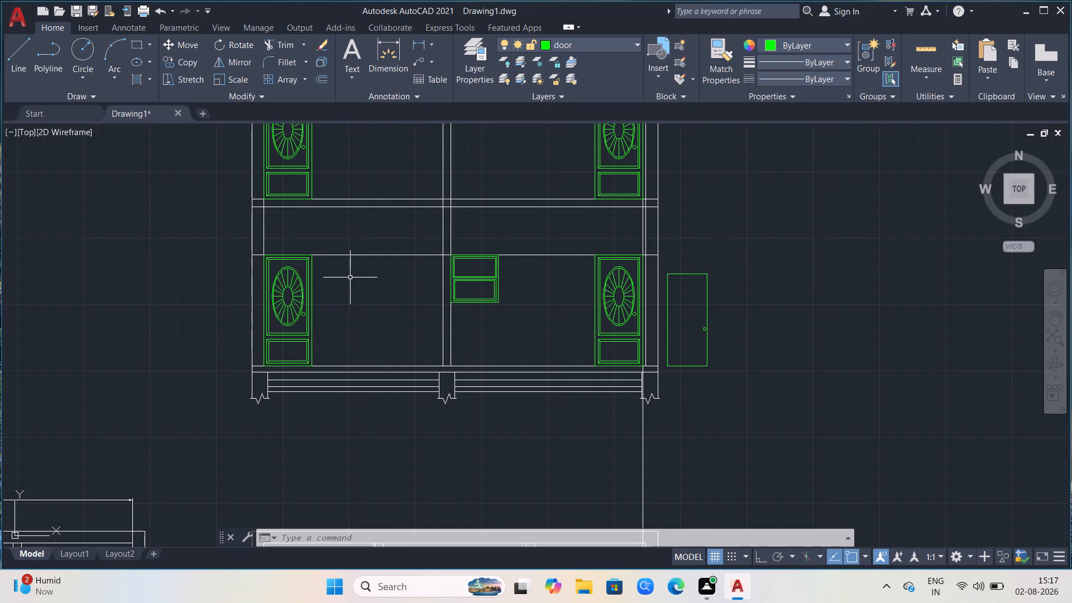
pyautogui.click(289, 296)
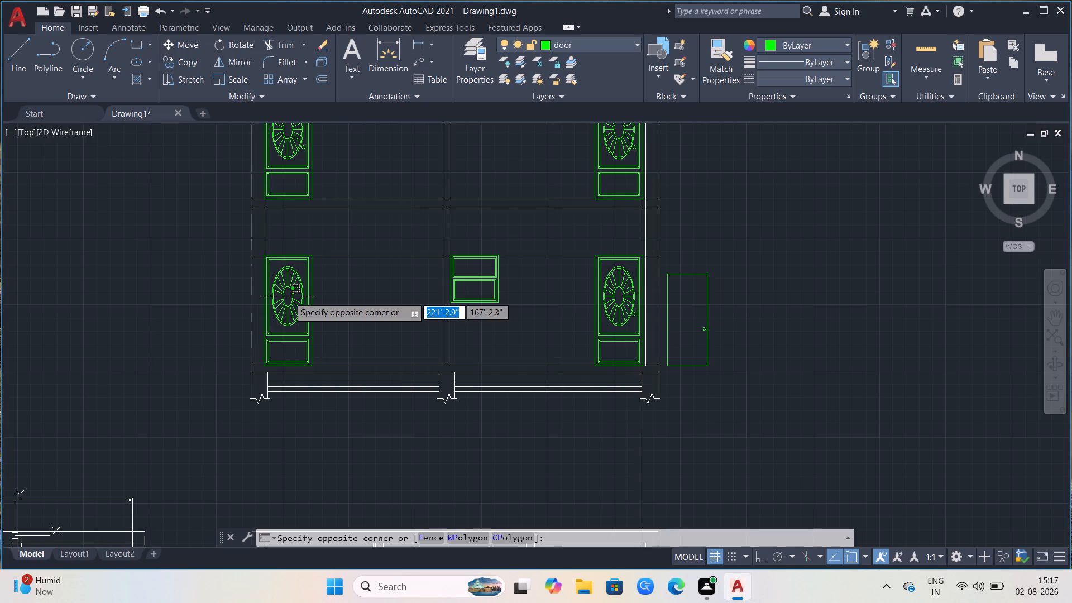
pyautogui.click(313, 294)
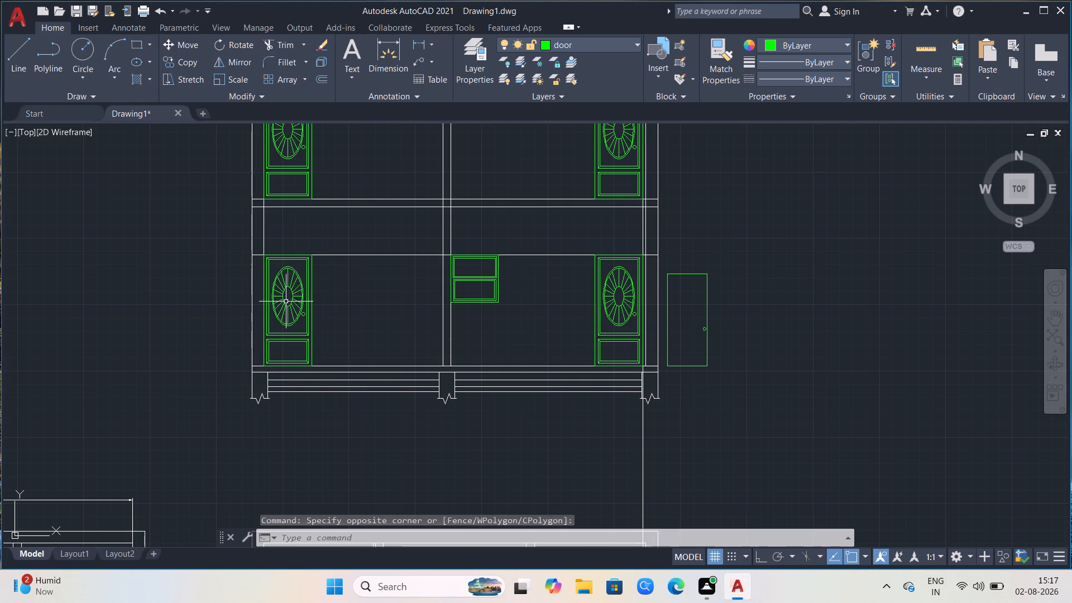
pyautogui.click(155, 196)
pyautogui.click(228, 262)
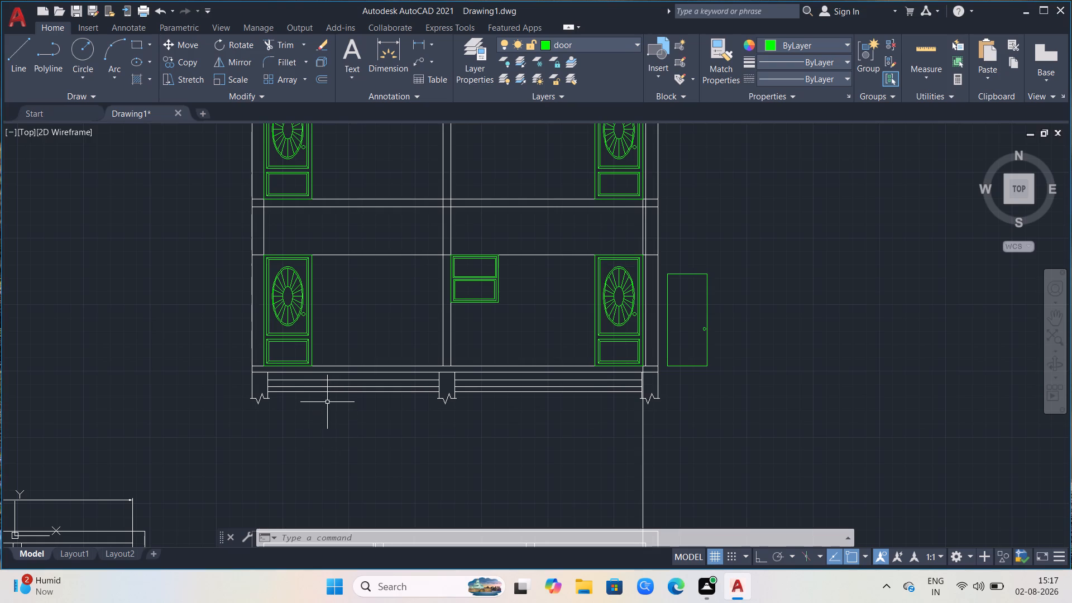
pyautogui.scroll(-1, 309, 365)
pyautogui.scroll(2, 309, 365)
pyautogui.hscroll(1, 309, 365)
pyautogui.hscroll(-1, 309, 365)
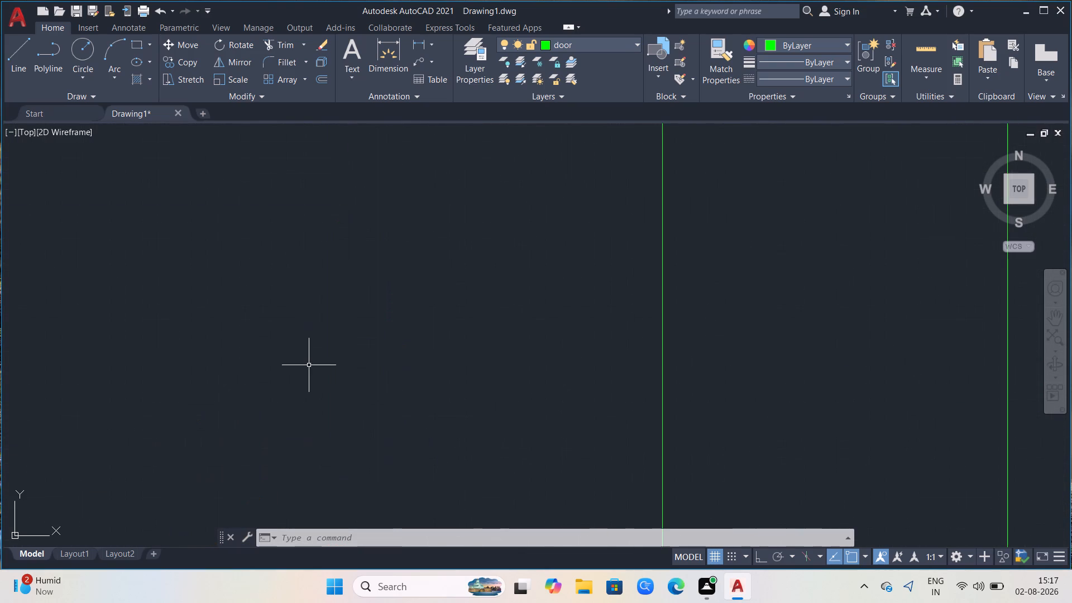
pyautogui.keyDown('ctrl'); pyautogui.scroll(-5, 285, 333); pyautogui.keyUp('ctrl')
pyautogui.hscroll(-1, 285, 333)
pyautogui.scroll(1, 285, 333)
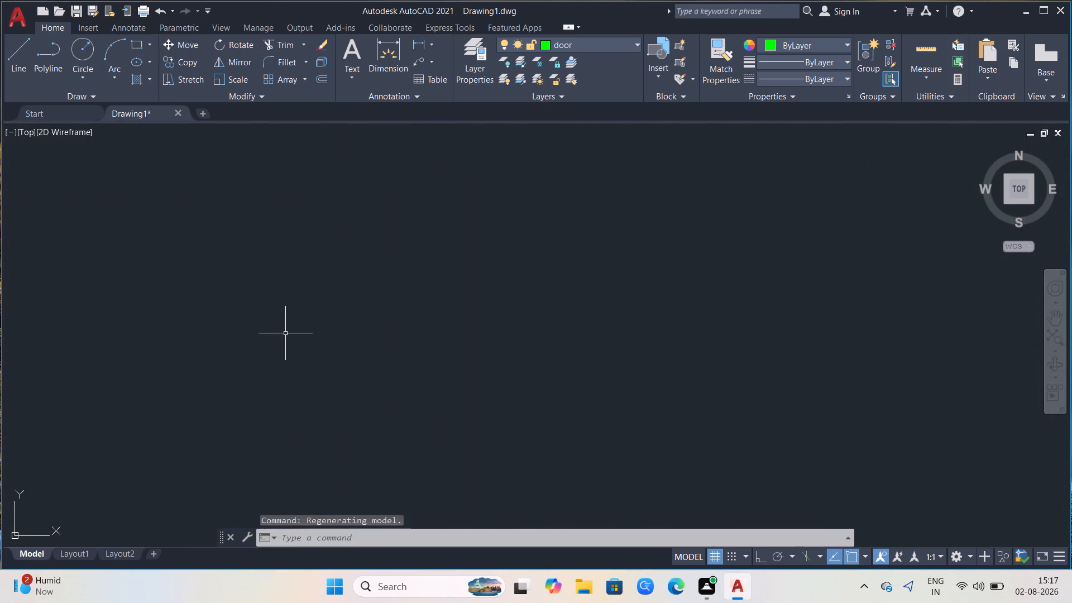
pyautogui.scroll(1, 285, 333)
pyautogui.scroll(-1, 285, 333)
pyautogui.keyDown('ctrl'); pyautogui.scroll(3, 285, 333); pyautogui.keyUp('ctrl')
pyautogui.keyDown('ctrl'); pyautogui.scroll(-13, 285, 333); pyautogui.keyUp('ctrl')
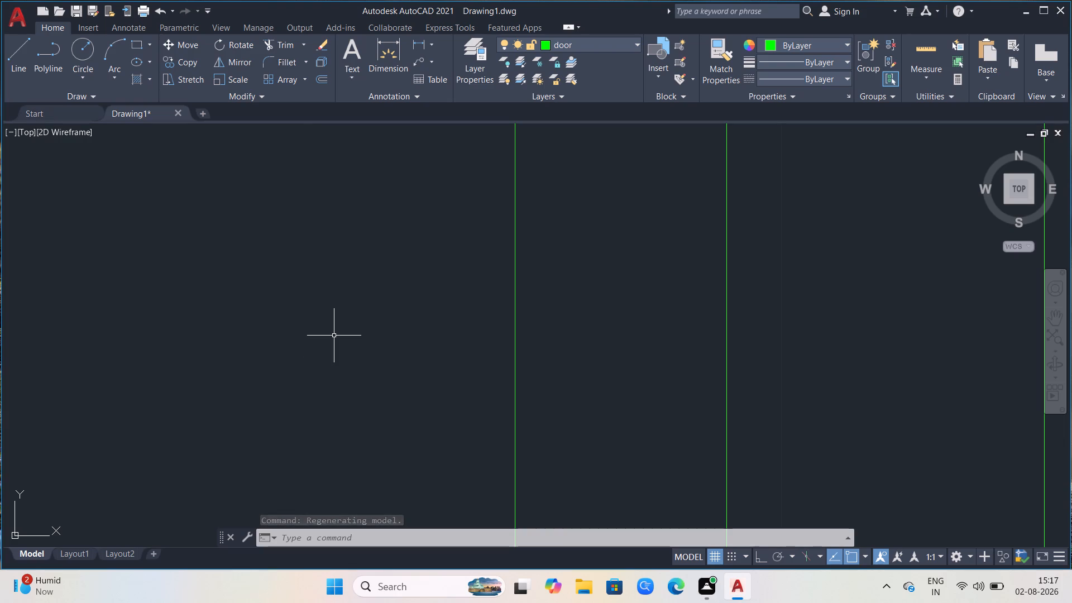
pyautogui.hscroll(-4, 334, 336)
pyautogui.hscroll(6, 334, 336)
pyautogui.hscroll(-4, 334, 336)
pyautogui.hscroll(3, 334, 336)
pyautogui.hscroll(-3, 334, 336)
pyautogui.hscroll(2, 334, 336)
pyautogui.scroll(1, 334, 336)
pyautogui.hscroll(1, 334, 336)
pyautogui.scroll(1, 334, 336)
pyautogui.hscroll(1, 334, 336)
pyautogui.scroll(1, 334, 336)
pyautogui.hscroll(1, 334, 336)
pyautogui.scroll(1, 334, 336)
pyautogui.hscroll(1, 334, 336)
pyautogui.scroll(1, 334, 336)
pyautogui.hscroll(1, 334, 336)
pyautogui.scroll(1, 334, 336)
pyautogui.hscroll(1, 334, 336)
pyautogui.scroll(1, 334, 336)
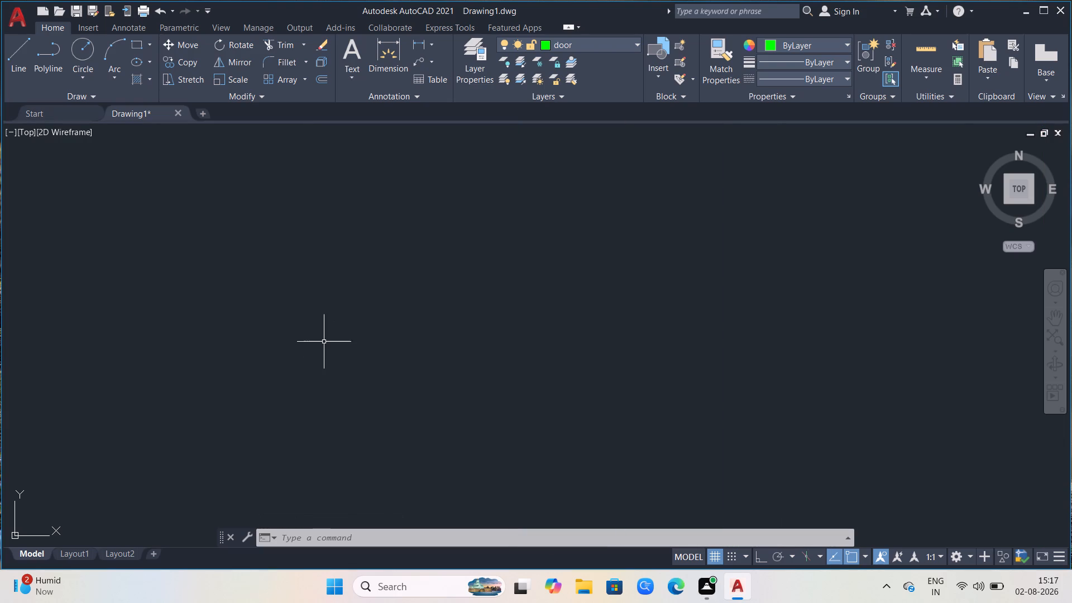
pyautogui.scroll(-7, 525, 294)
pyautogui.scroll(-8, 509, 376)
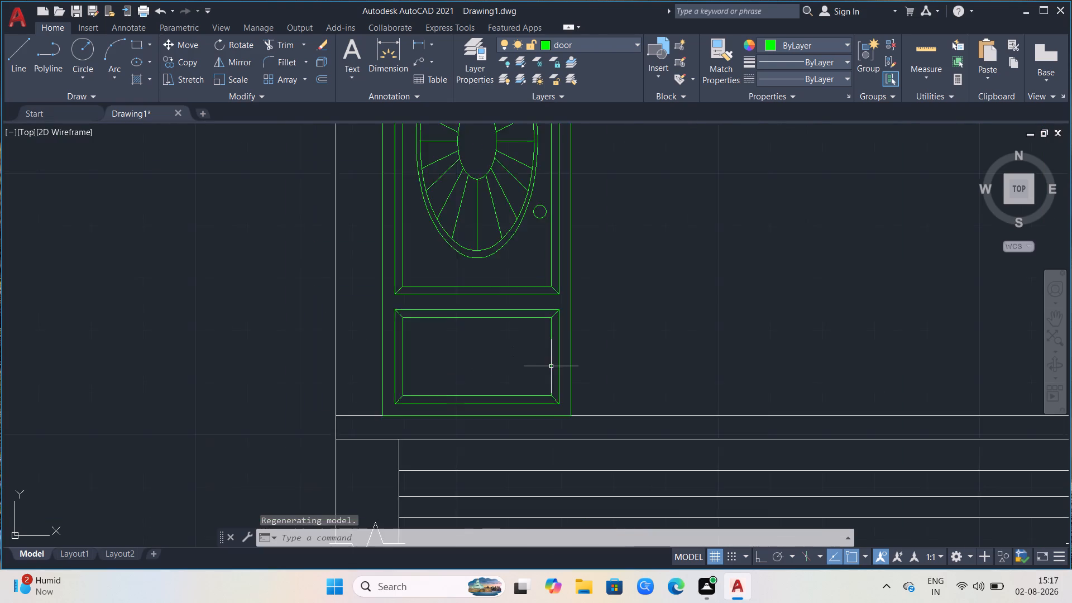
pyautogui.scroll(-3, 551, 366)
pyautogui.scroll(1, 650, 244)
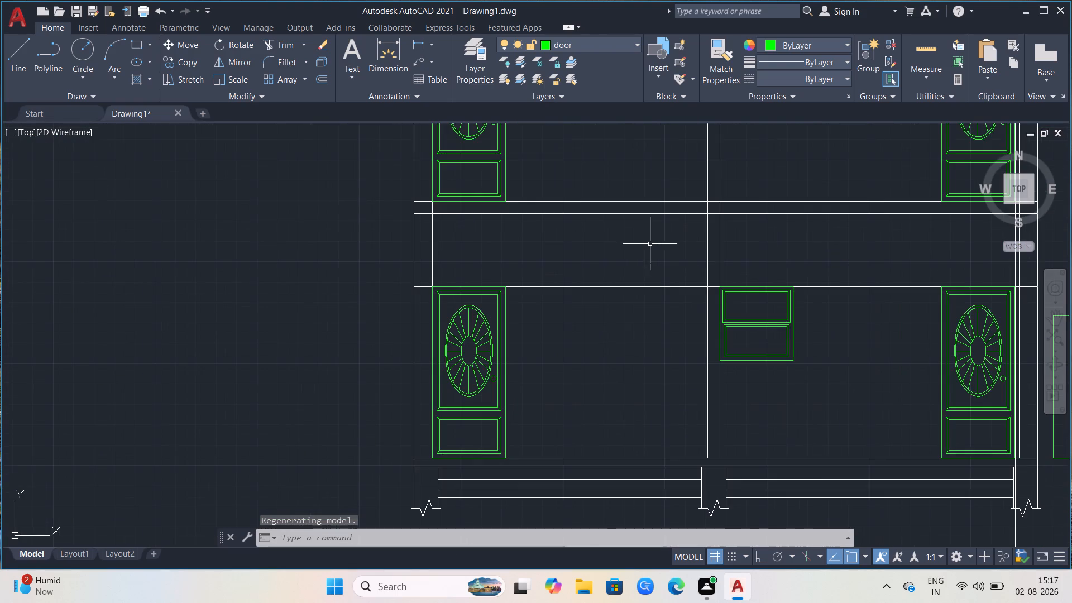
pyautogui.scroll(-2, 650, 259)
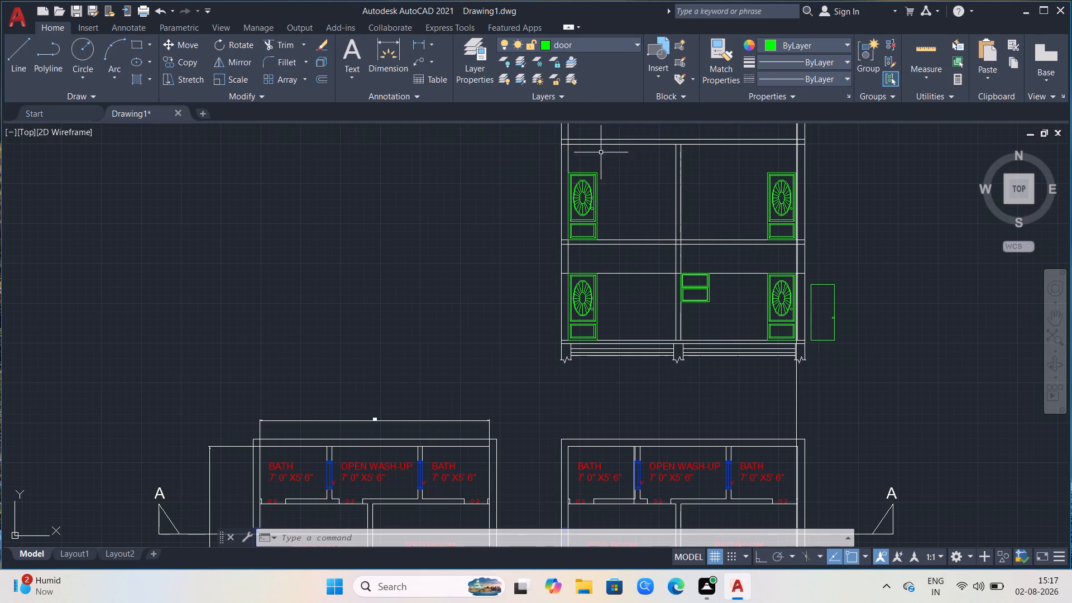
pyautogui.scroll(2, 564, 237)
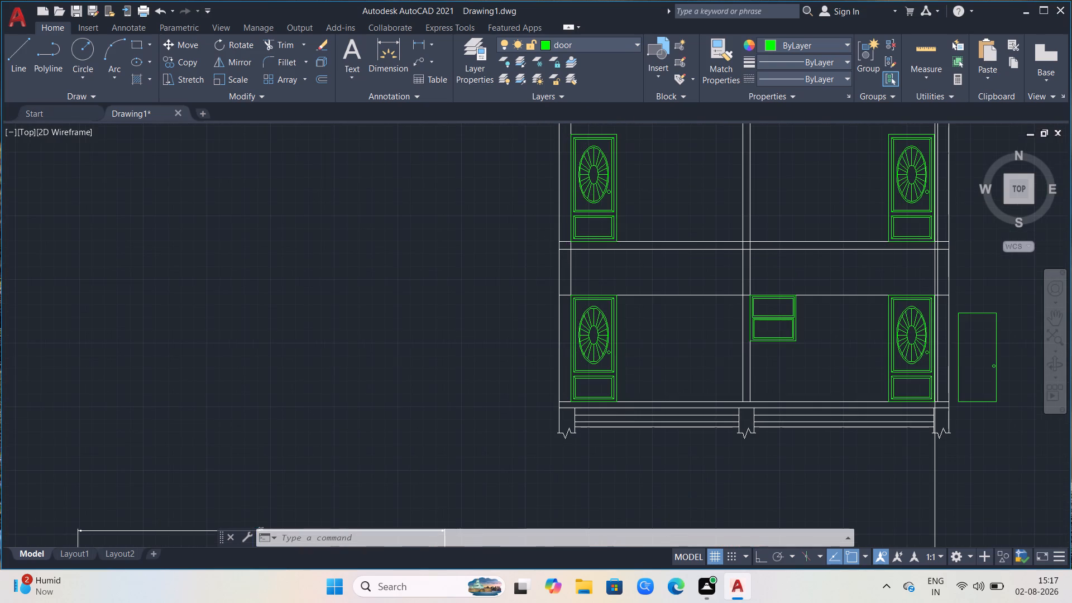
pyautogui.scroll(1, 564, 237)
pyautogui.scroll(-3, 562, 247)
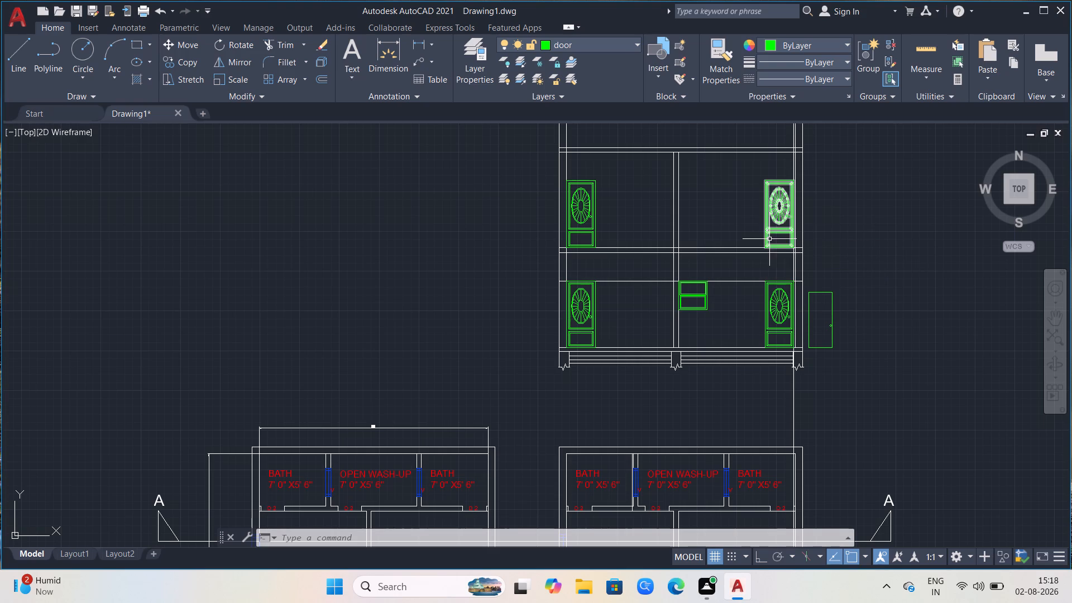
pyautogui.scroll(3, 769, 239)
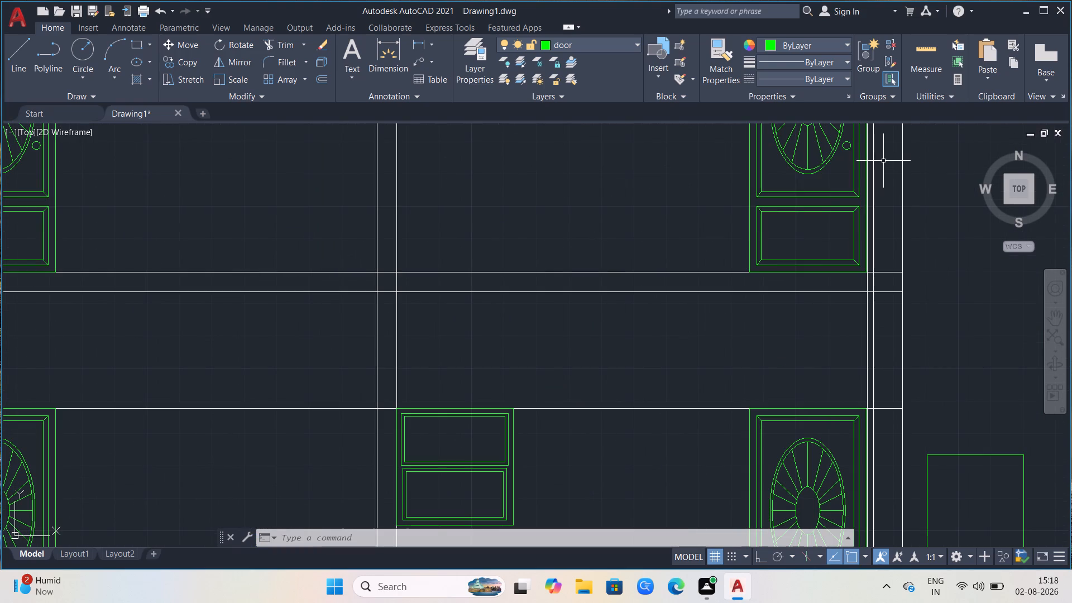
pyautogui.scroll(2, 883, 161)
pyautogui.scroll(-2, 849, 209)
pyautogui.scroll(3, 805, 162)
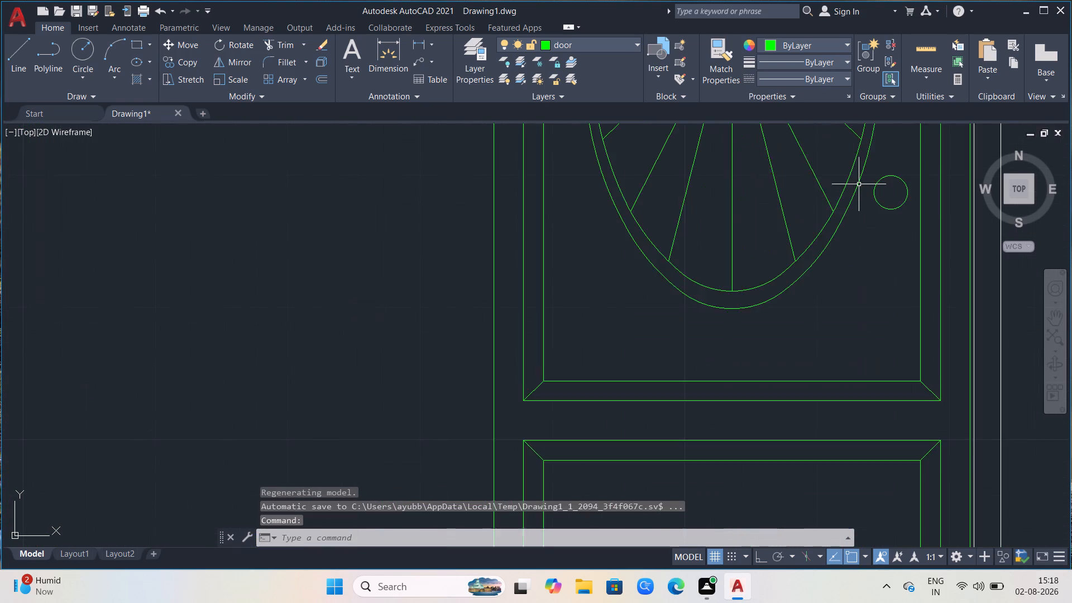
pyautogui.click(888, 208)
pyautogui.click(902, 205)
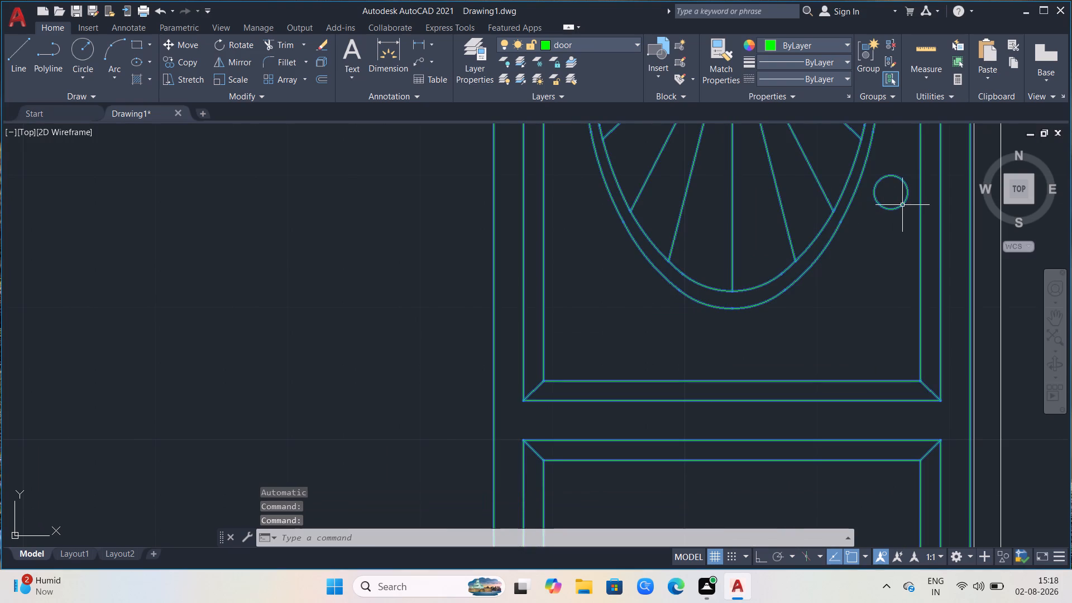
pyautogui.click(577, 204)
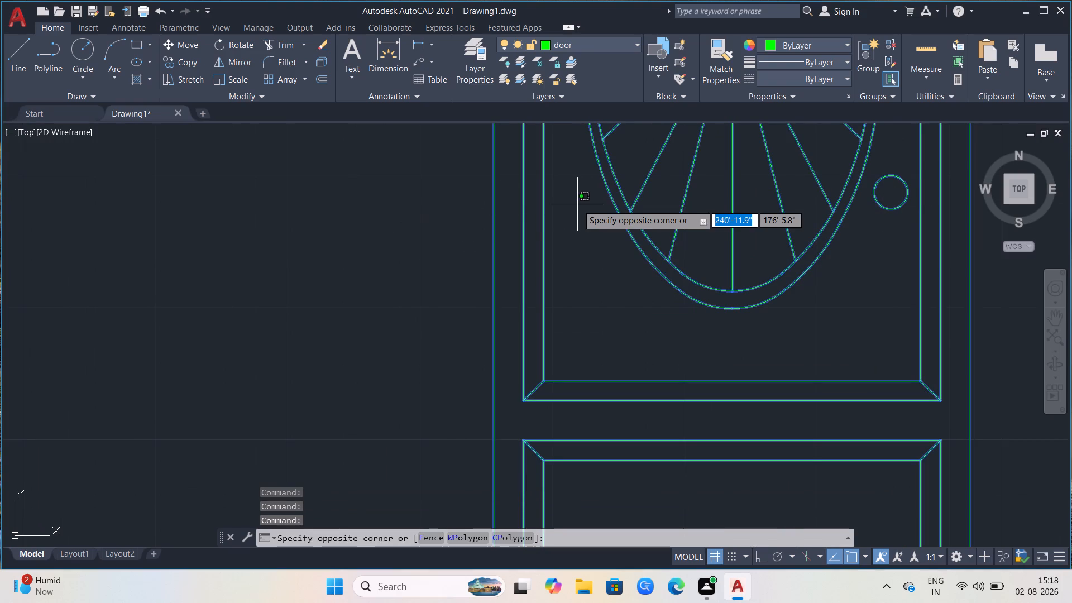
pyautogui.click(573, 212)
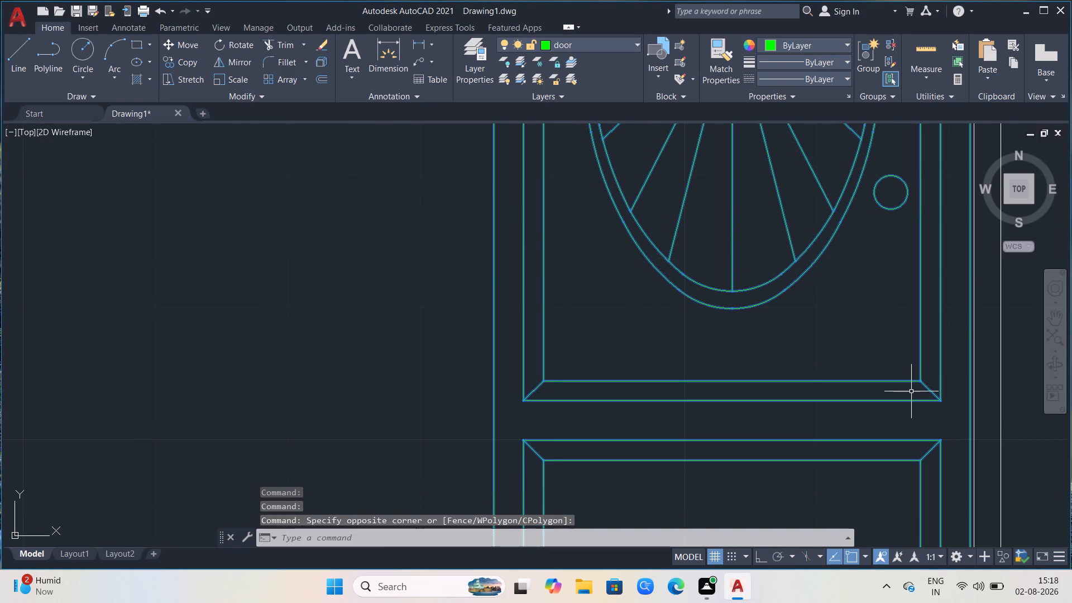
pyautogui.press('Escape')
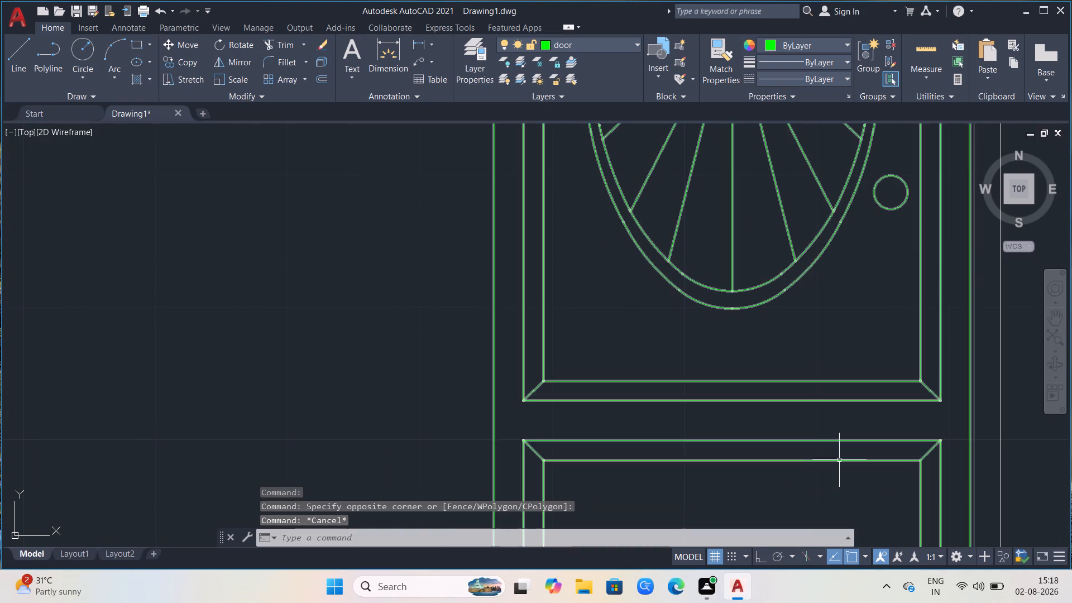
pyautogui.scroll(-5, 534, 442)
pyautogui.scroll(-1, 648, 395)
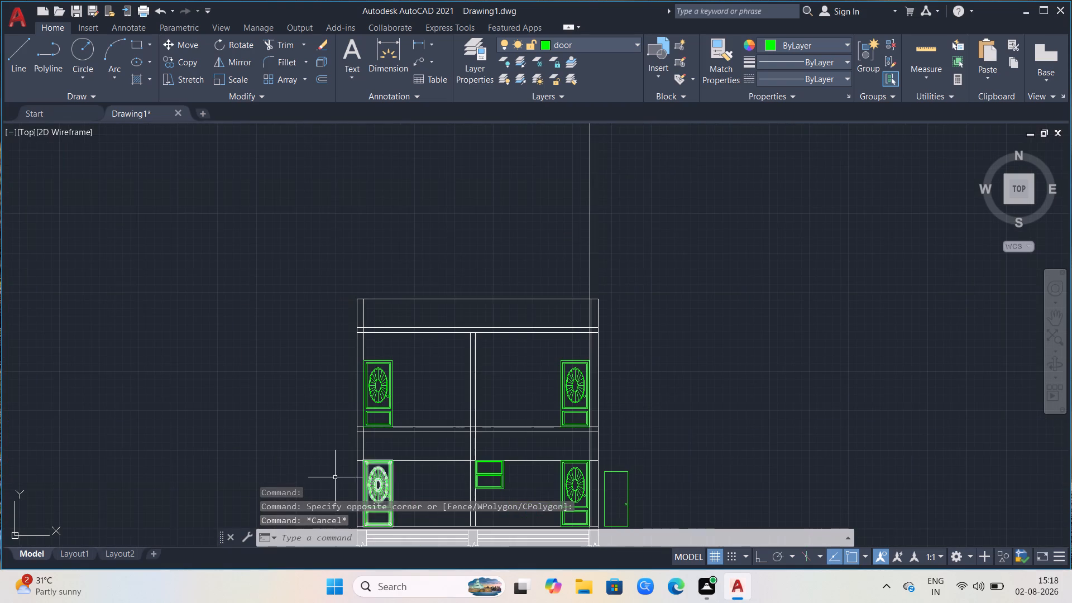
# Delete the long vertical projection line that runs through the section's right wall and on down through the first floor plan.
pyautogui.scroll(2, 410, 404)
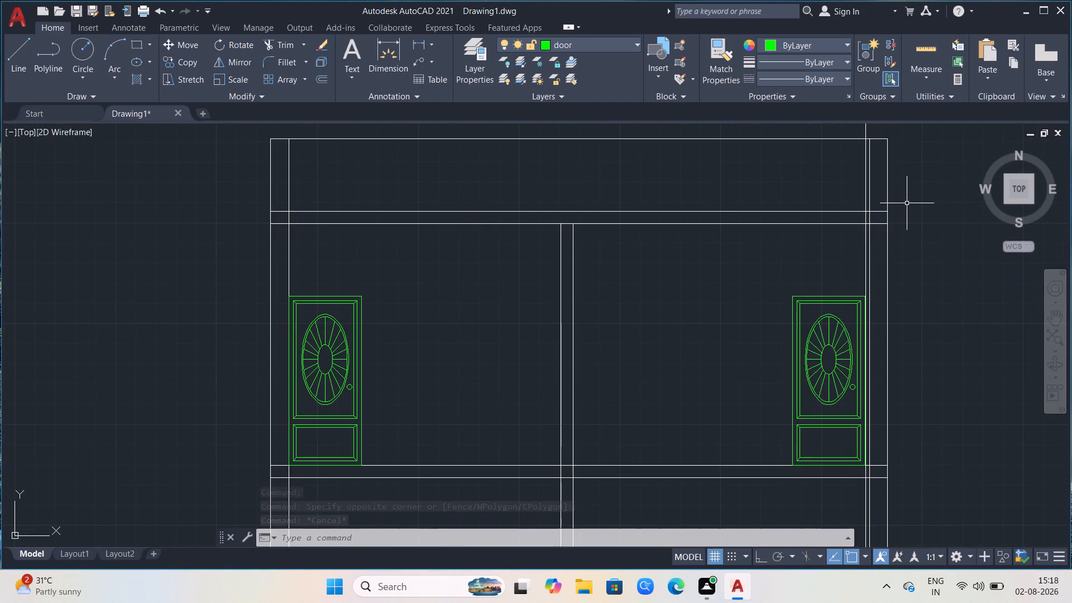
pyautogui.scroll(-1, 703, 303)
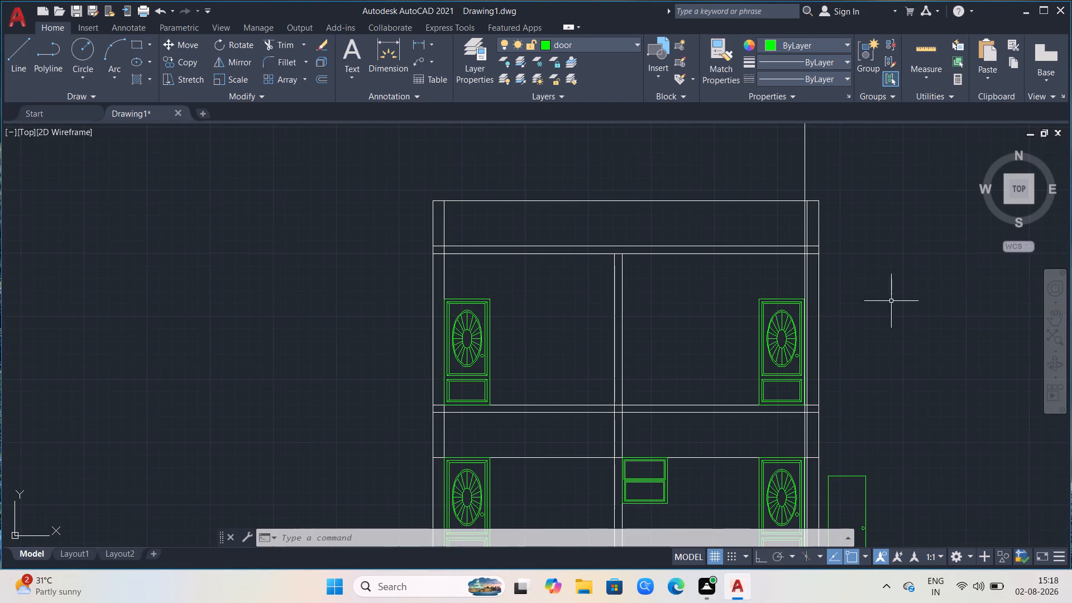
pyautogui.scroll(-1, 950, 287)
pyautogui.scroll(2, 910, 399)
pyautogui.scroll(-5, 795, 334)
pyautogui.click(807, 166)
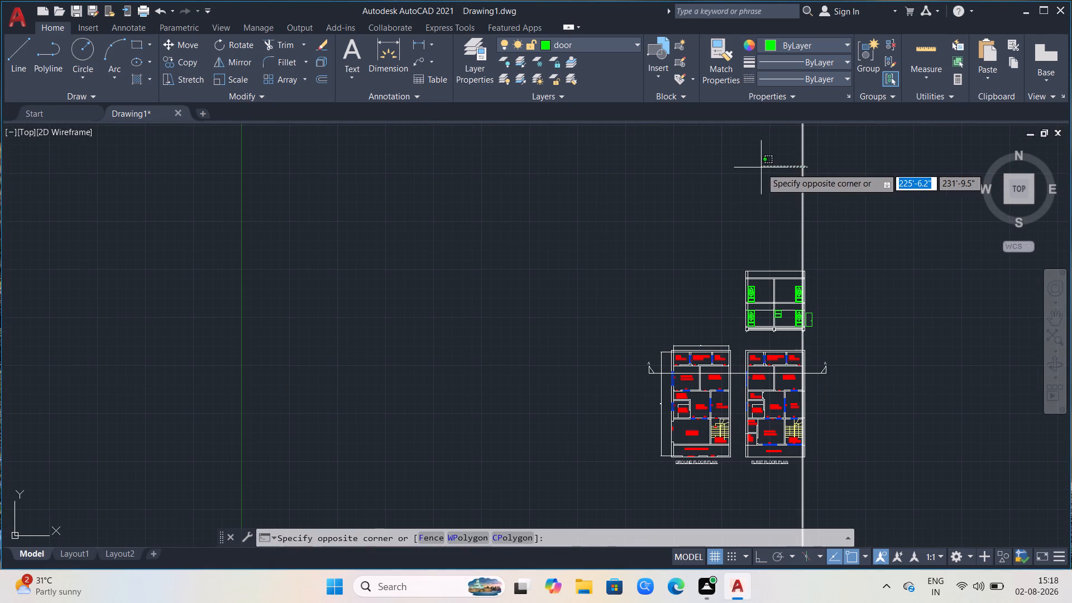
pyautogui.click(757, 169)
pyautogui.press('Delete')
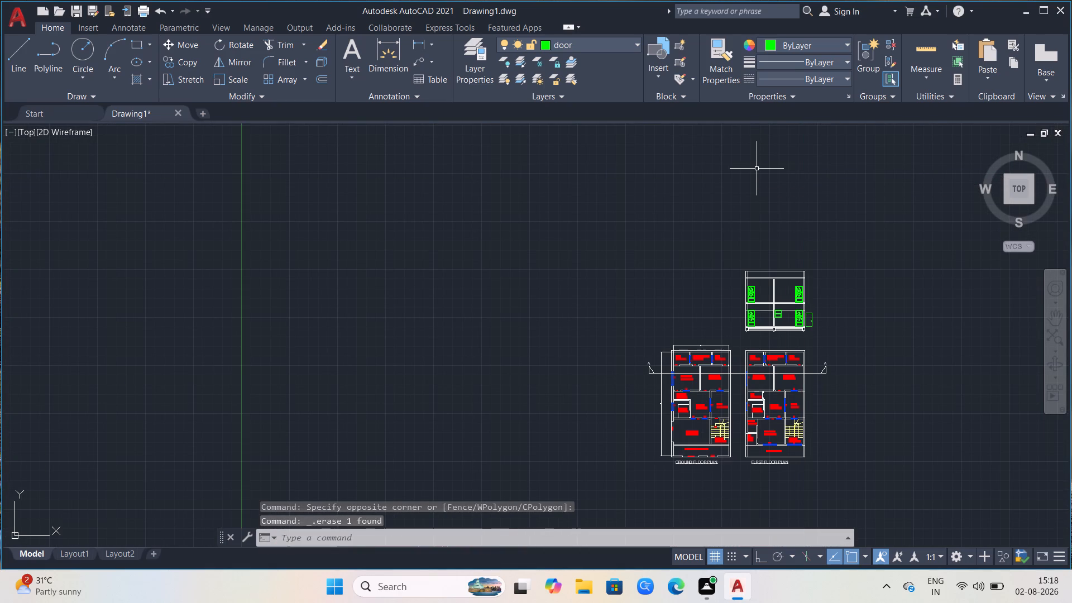
# Examine the two floor plans with the A-A cutting line and the section drawn above them.
pyautogui.scroll(-1, 748, 420)
pyautogui.scroll(3, 816, 428)
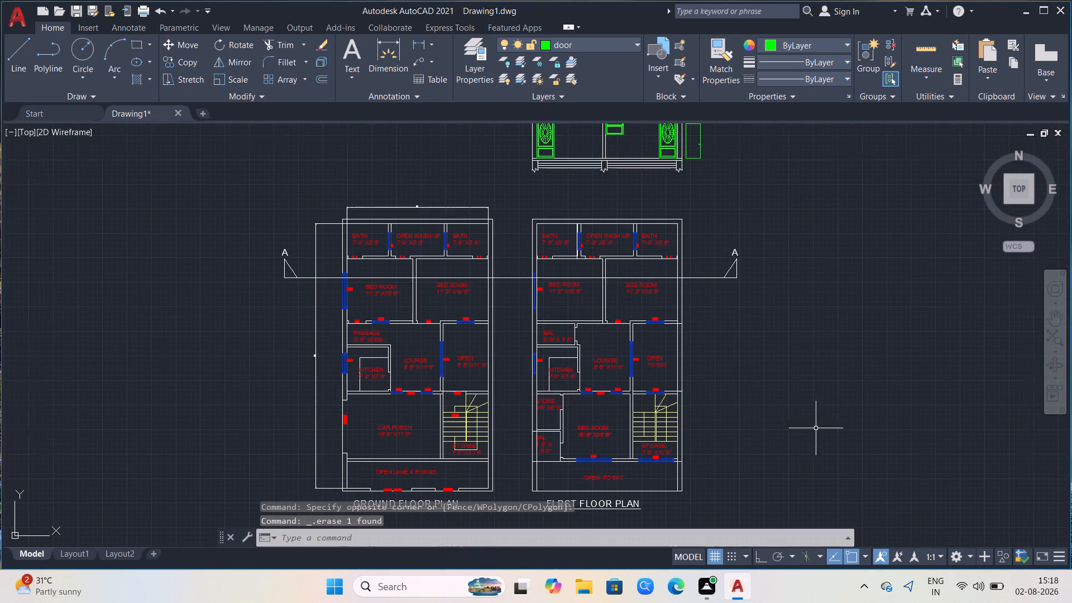
pyautogui.scroll(-1, 686, 287)
pyautogui.scroll(-1, 606, 209)
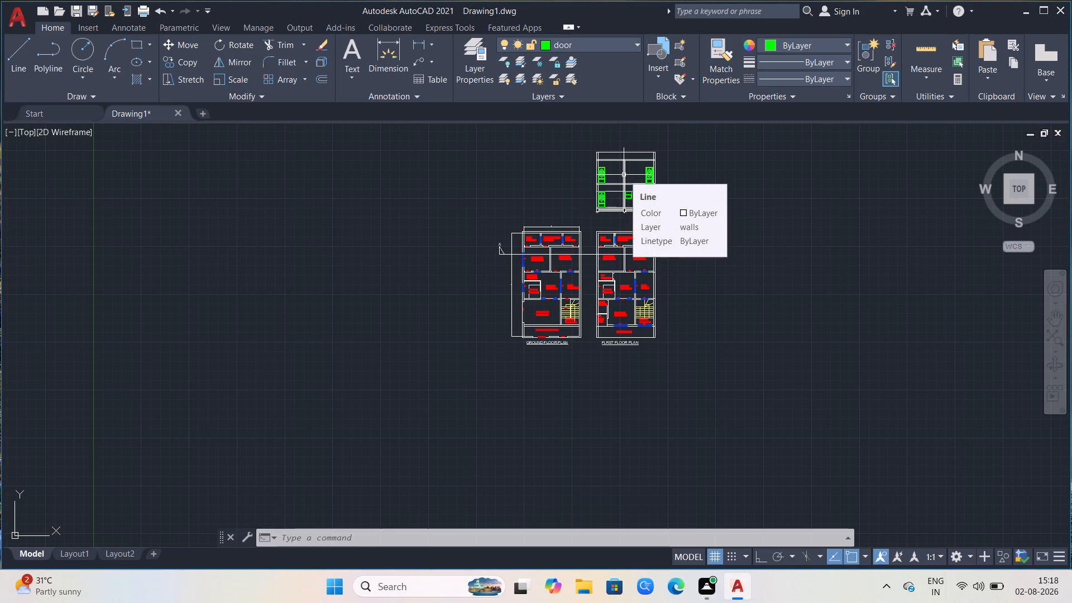
pyautogui.scroll(-1, 729, 214)
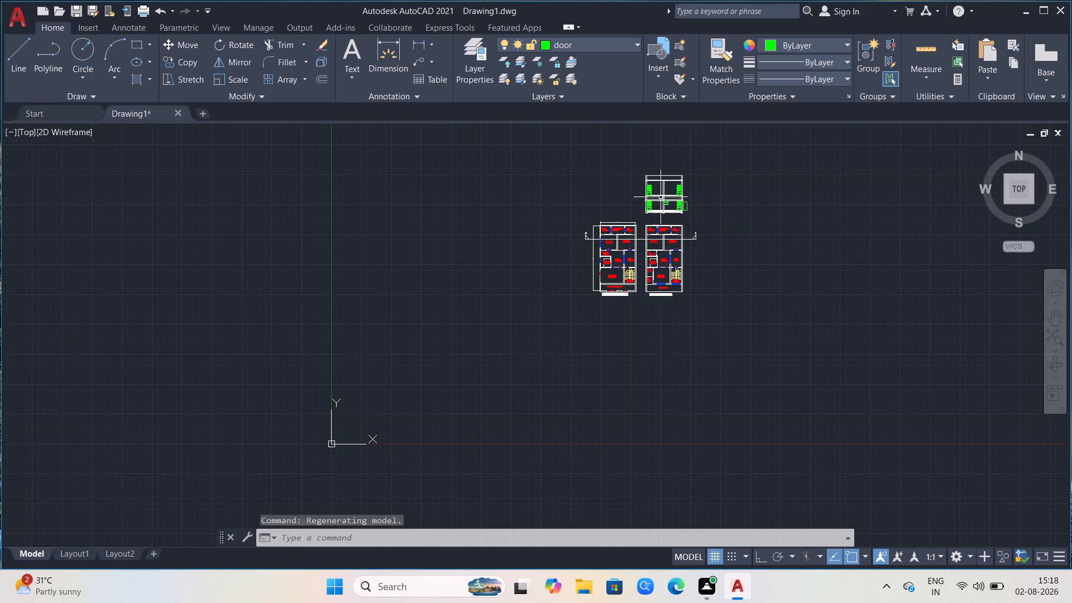
pyautogui.scroll(3, 661, 178)
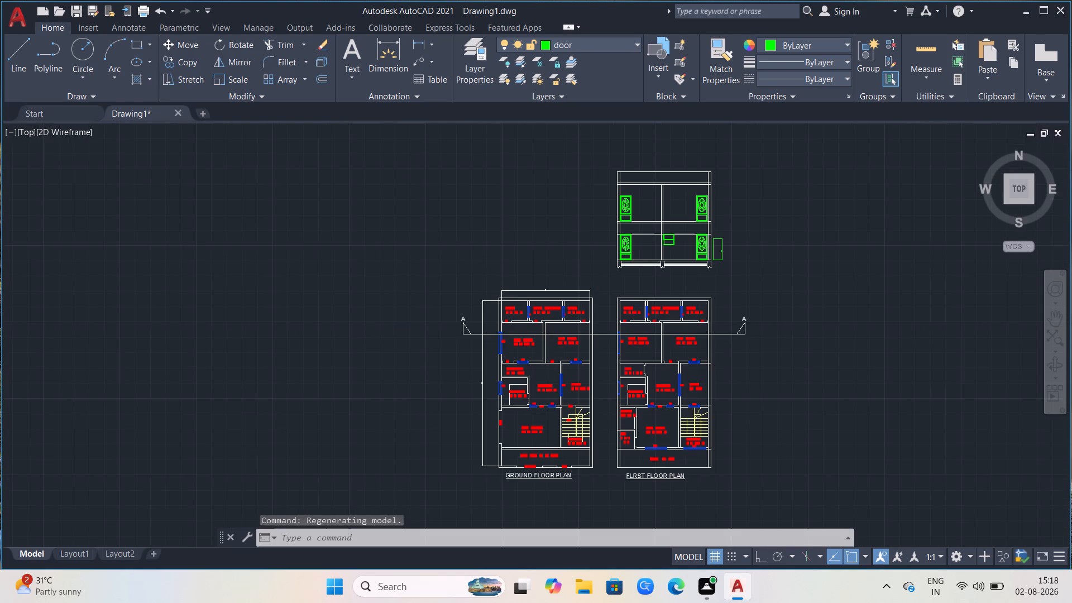
pyautogui.scroll(-2, 672, 180)
pyautogui.scroll(3, 649, 162)
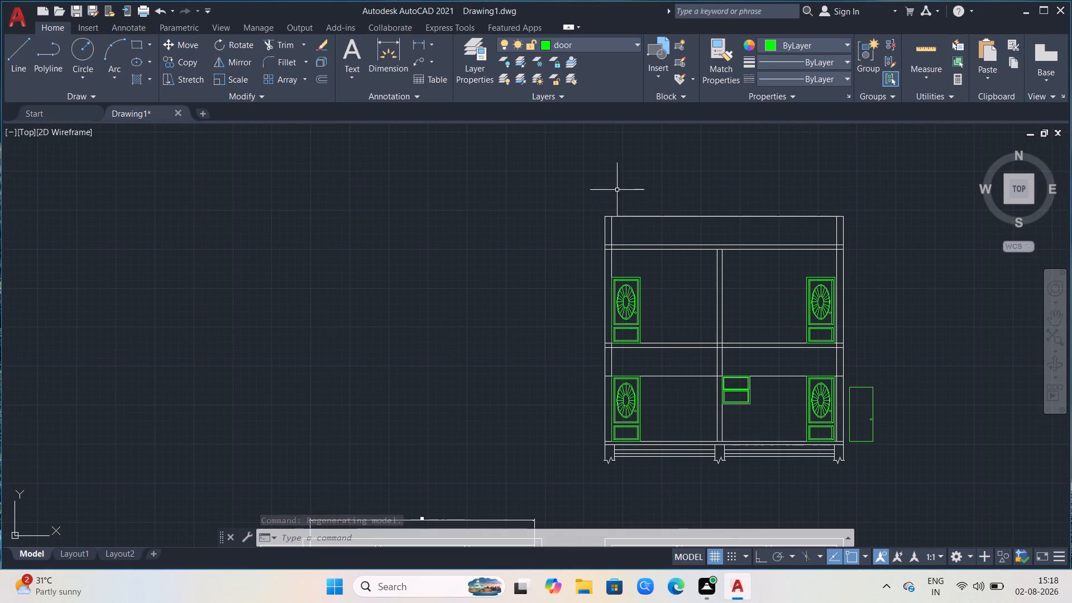
pyautogui.scroll(2, 558, 269)
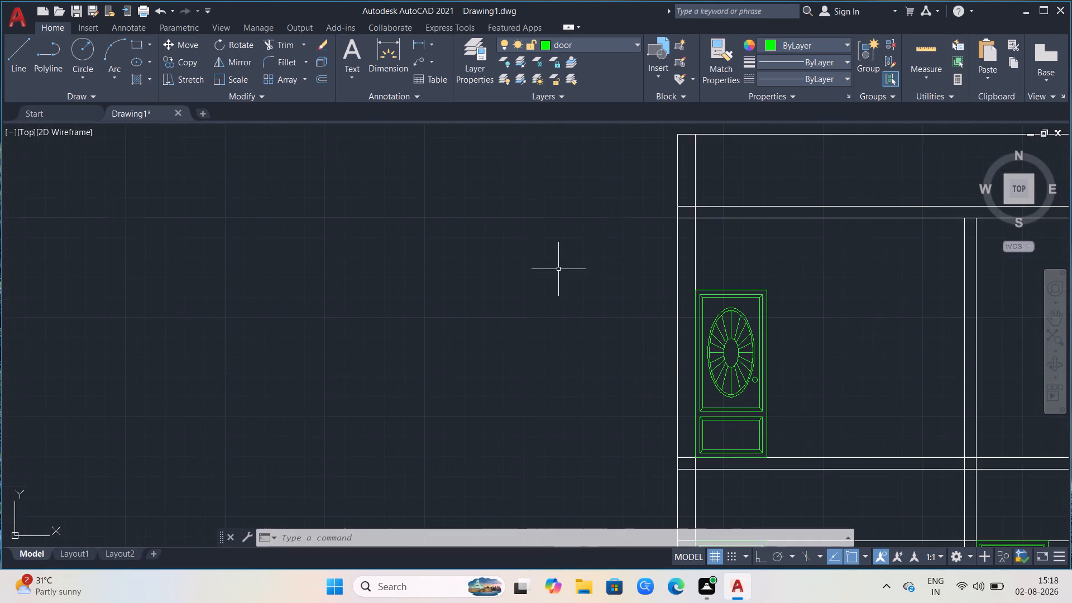
pyautogui.scroll(-2, 624, 232)
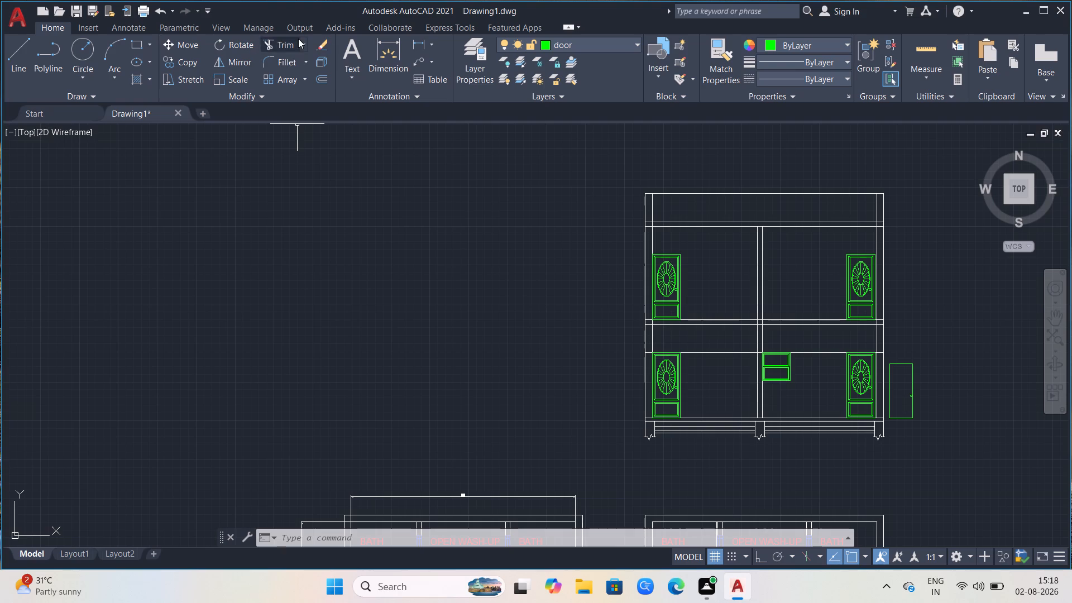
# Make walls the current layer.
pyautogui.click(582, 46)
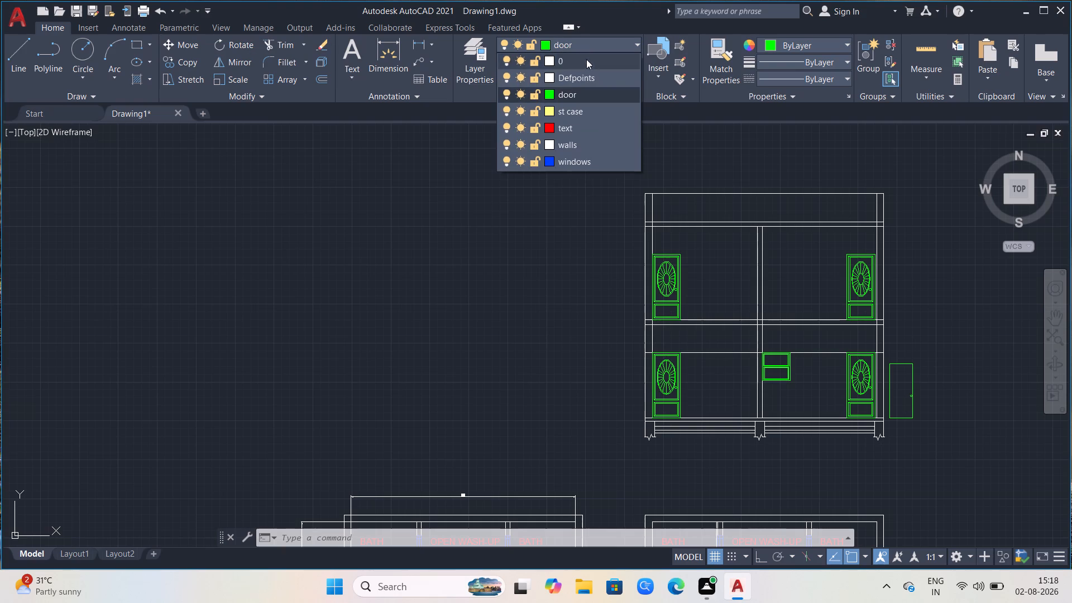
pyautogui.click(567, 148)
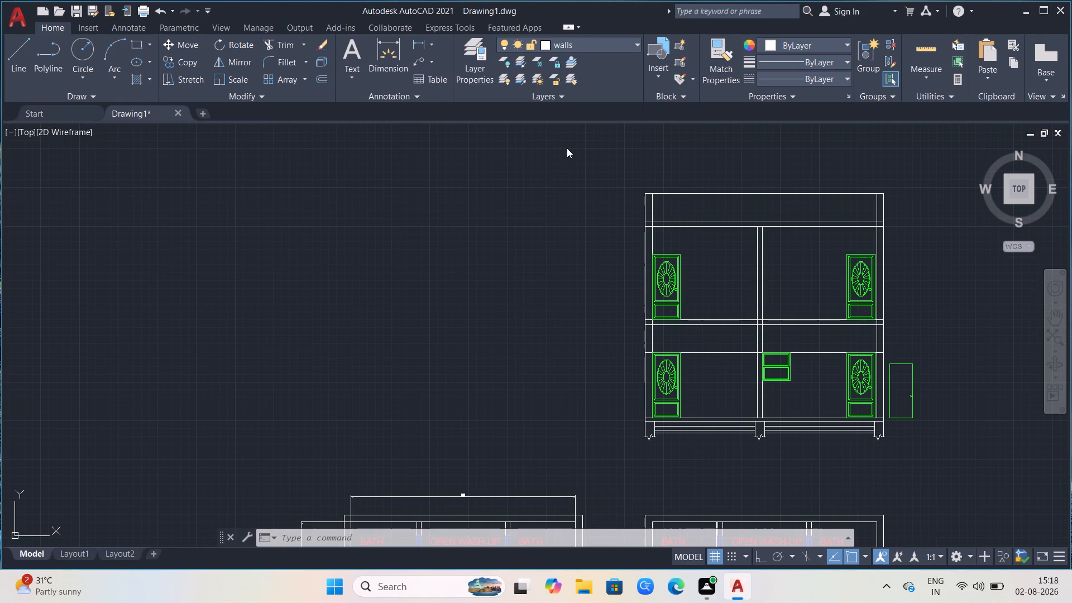
# Create a new layer named Hatch.
pyautogui.click(477, 60)
pyautogui.click(133, 68)
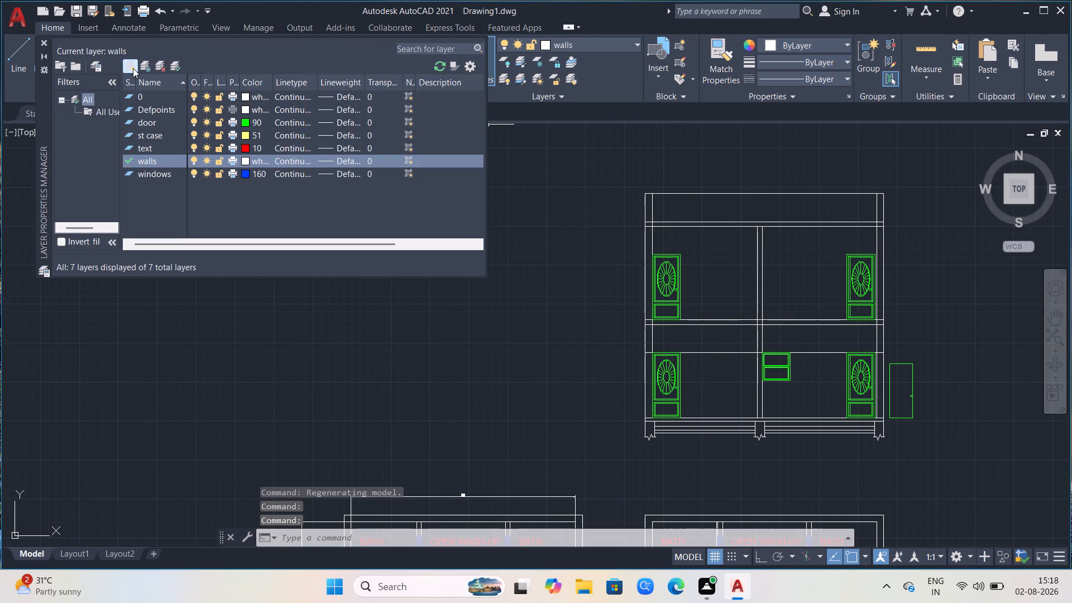
pyautogui.press('BackSpace')
pyautogui.press('BackSpace')
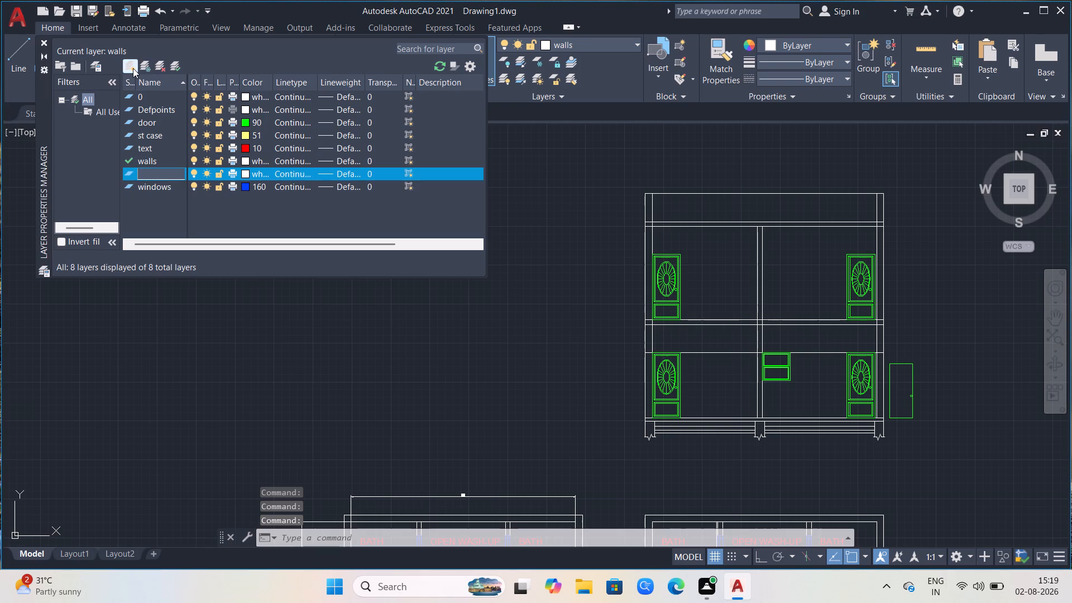
pyautogui.write('hatch')
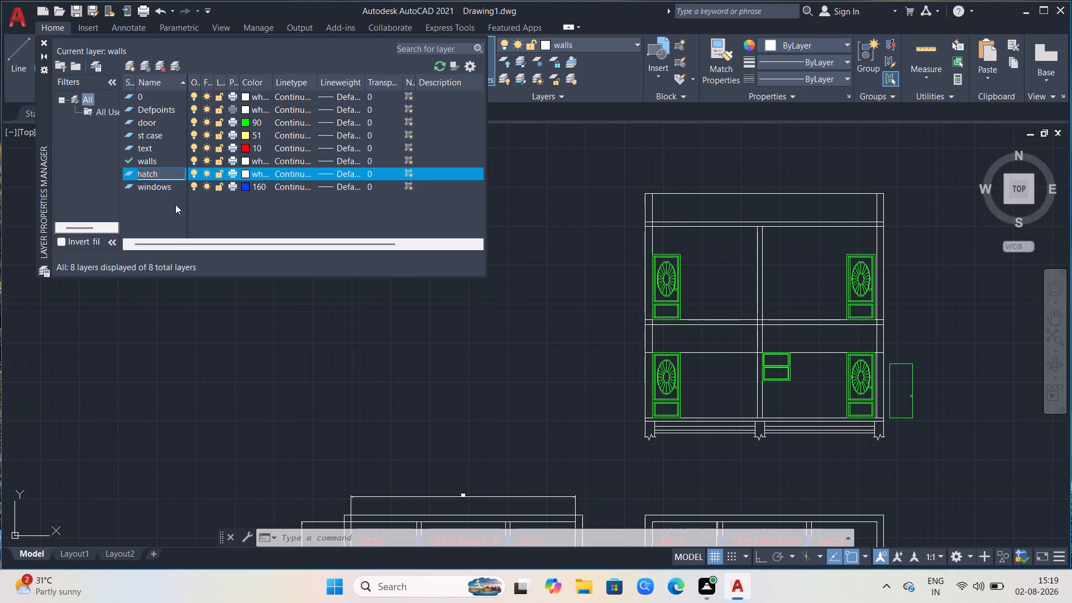
pyautogui.click(142, 173)
pyautogui.press('BackSpace')
pyautogui.press('h')
# Give the Hatch layer index colour 214 and make it the current layer.
pyautogui.click(271, 174)
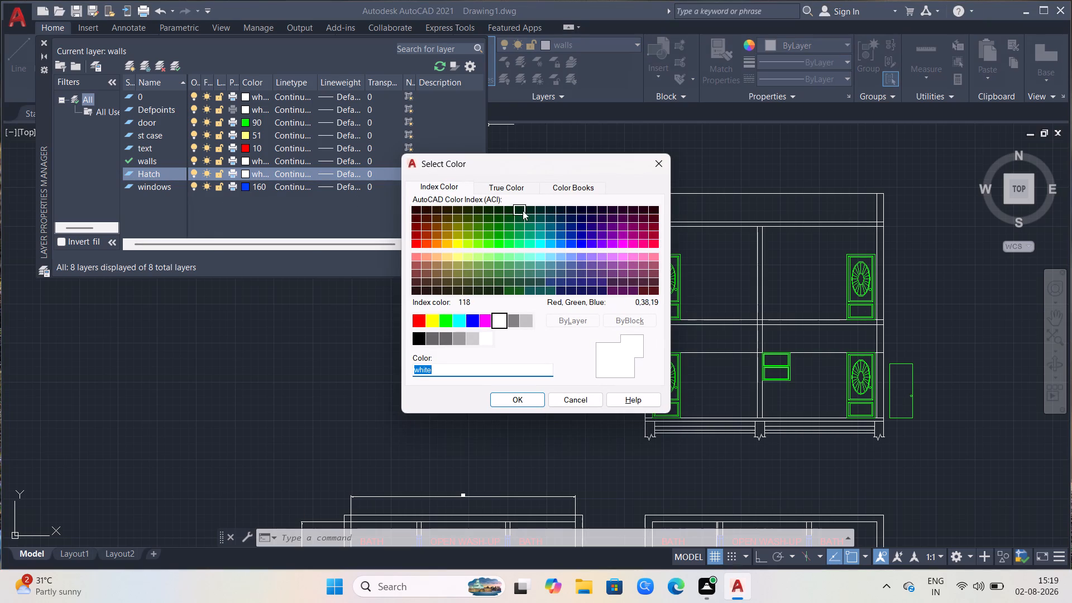
pyautogui.click(620, 225)
pyautogui.click(509, 405)
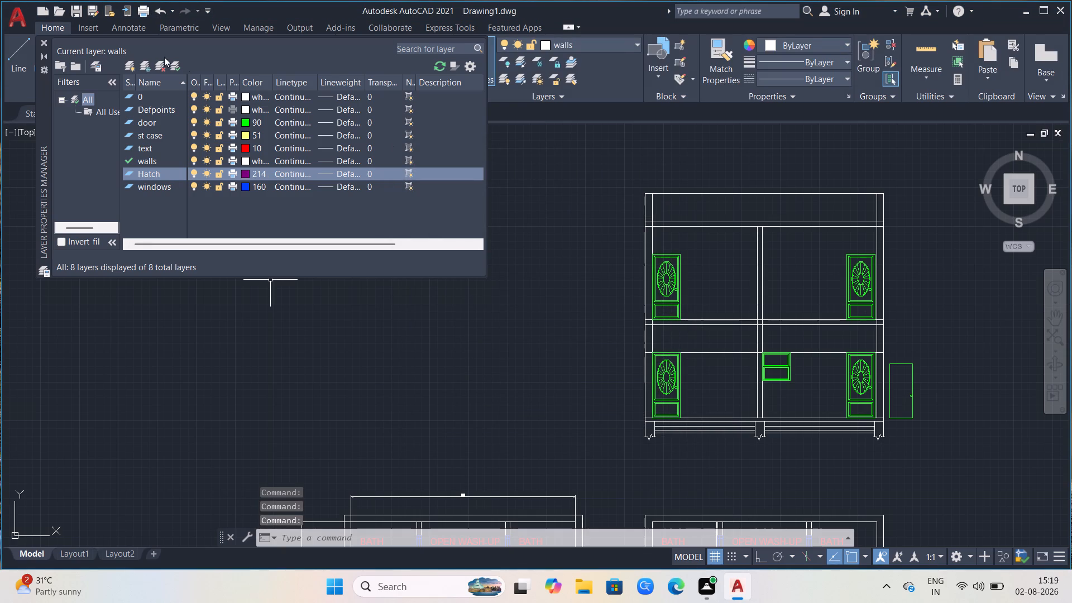
pyautogui.click(182, 66)
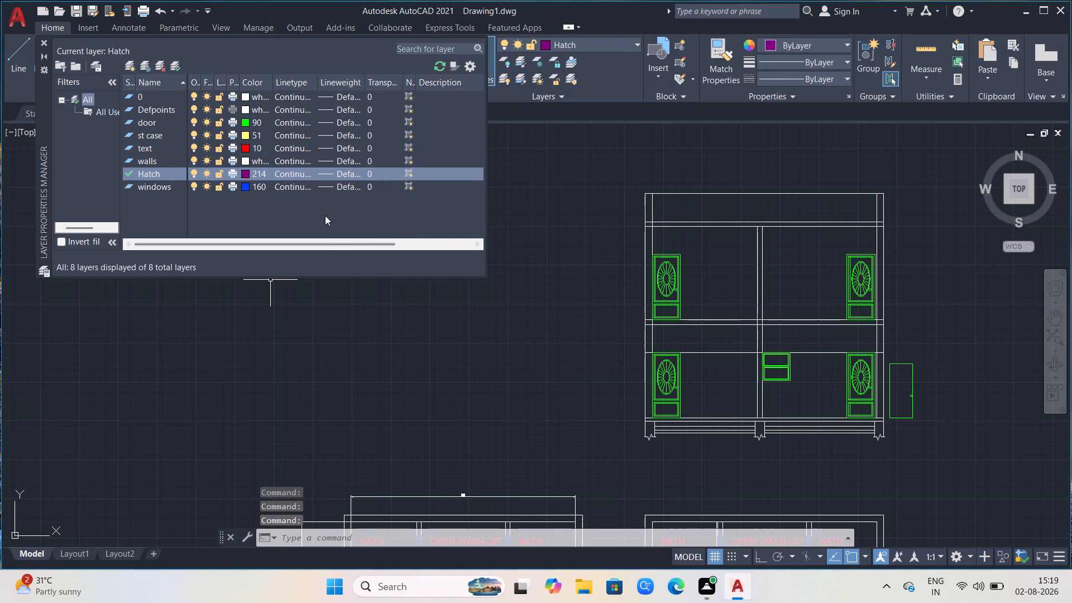
pyautogui.click(46, 41)
# Hatch the section's roof slab strip between the two outer walls with the SOLID pattern.
pyautogui.scroll(-1, 341, 313)
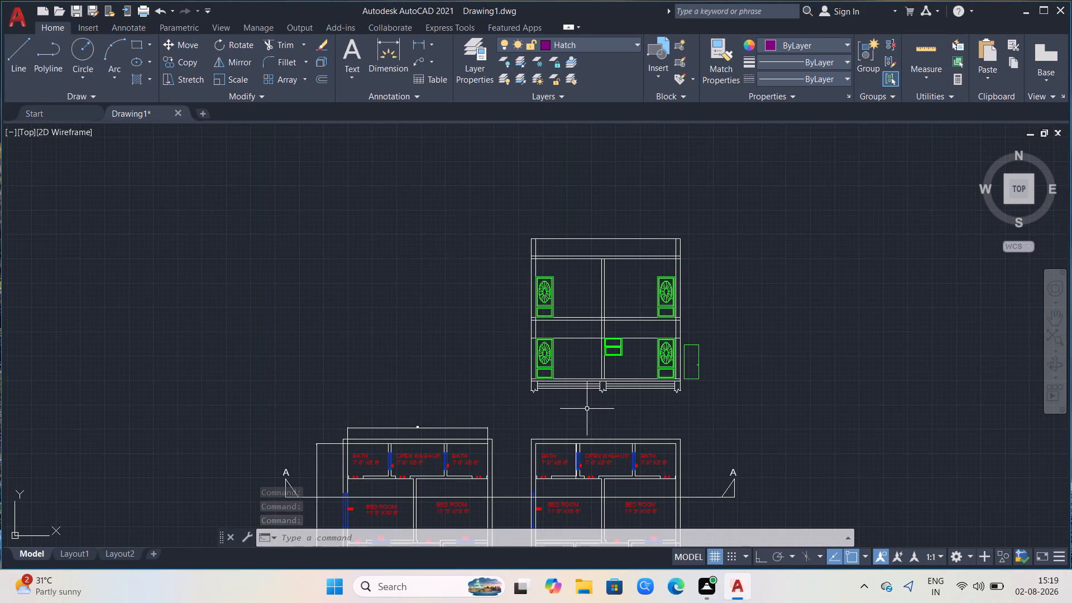
pyautogui.scroll(1, 620, 401)
pyautogui.scroll(1, 478, 124)
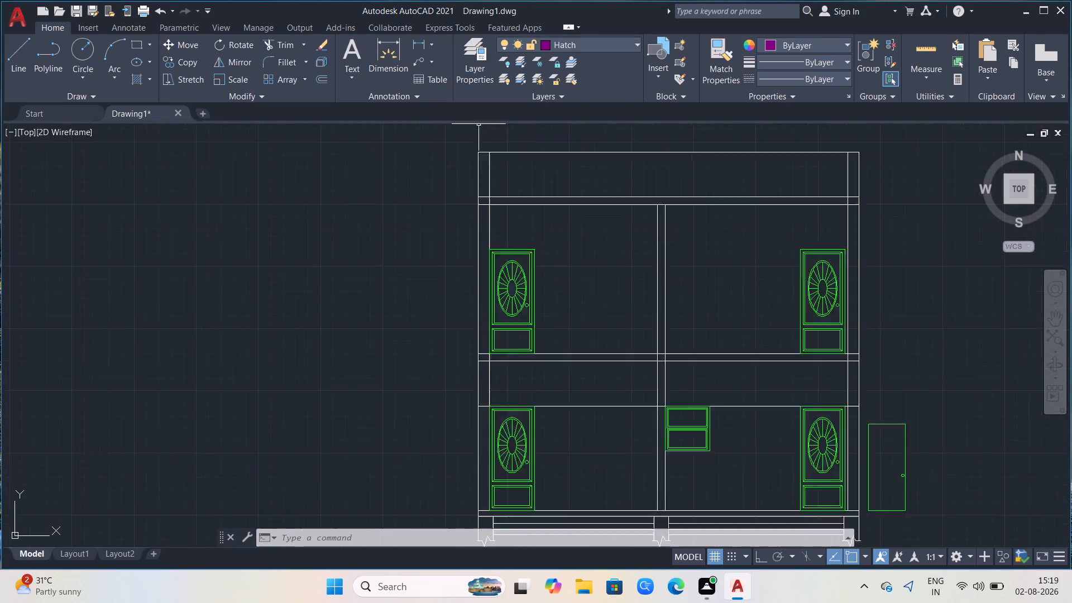
pyautogui.scroll(1, 478, 124)
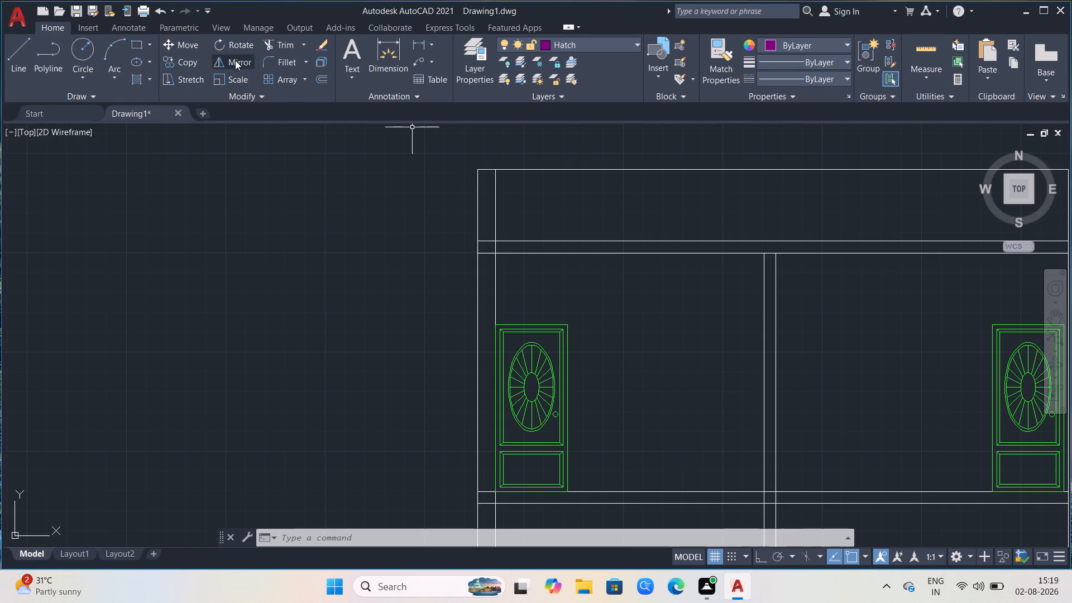
pyautogui.click(145, 81)
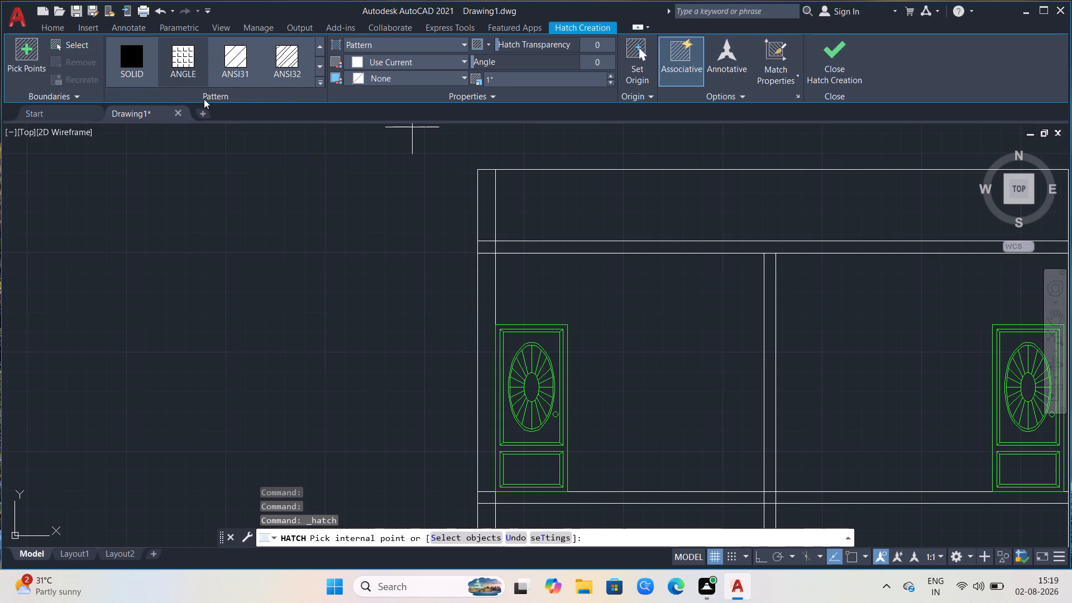
pyautogui.click(320, 85)
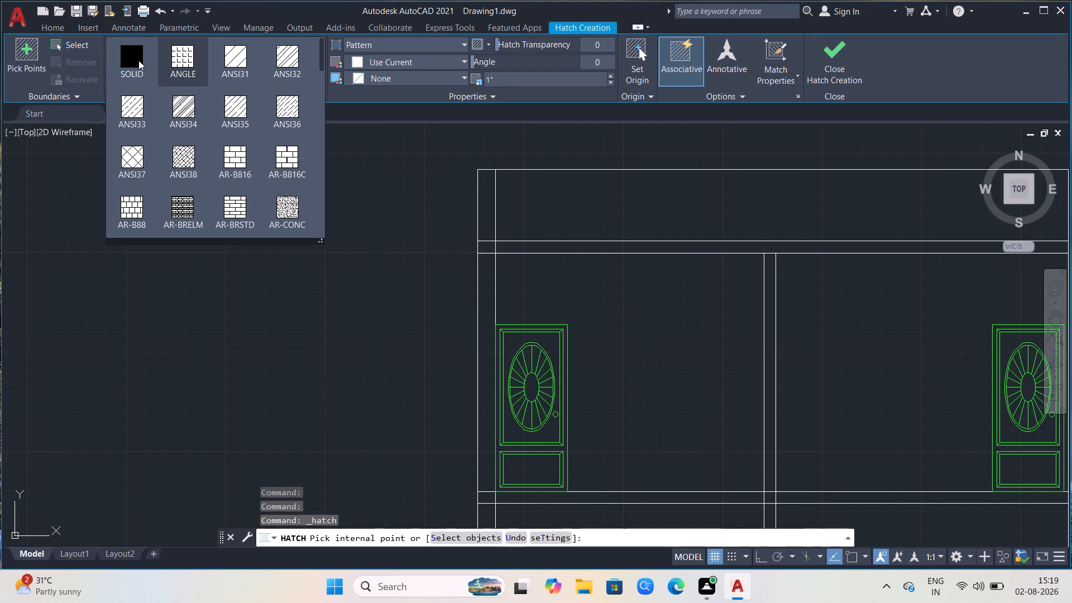
pyautogui.moveTo(136, 60); pyautogui.dragTo(520, 260)
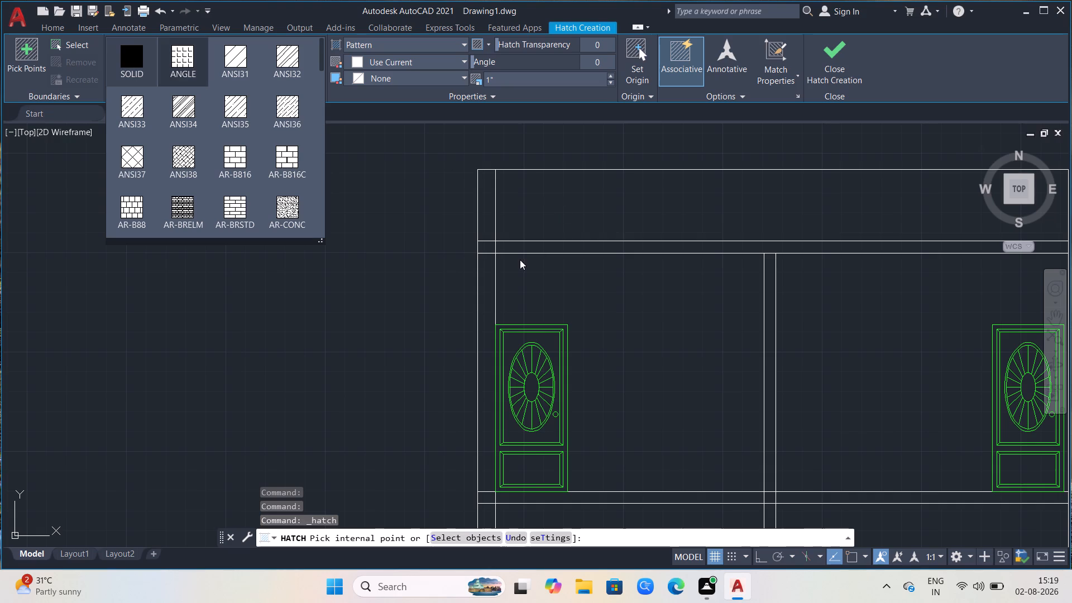
pyautogui.moveTo(520, 260); pyautogui.dragTo(506, 226)
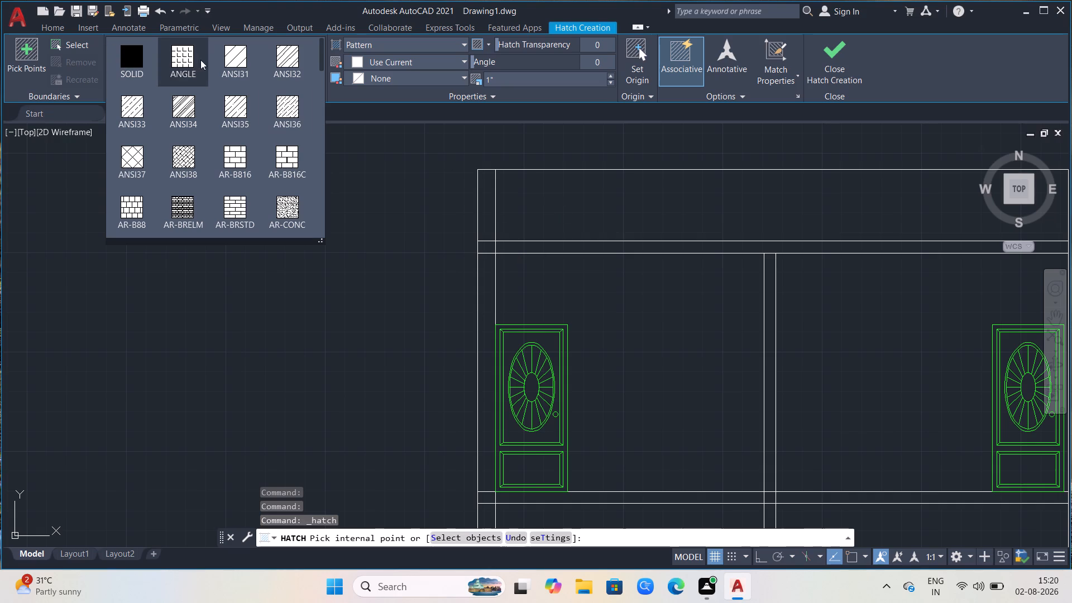
pyautogui.moveTo(185, 59); pyautogui.dragTo(508, 232)
pyautogui.click(191, 109)
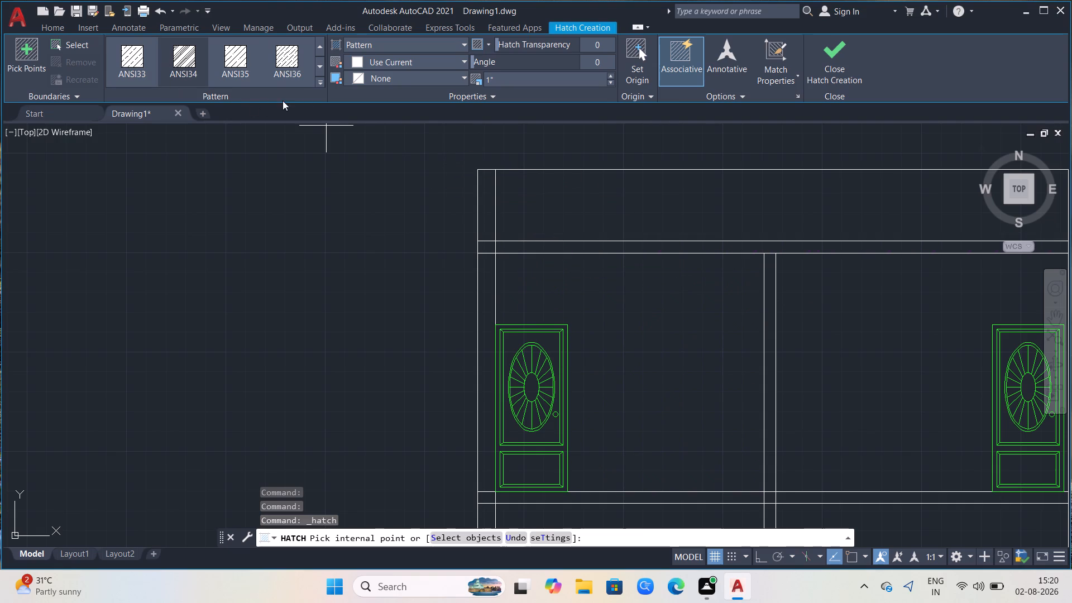
pyautogui.click(319, 82)
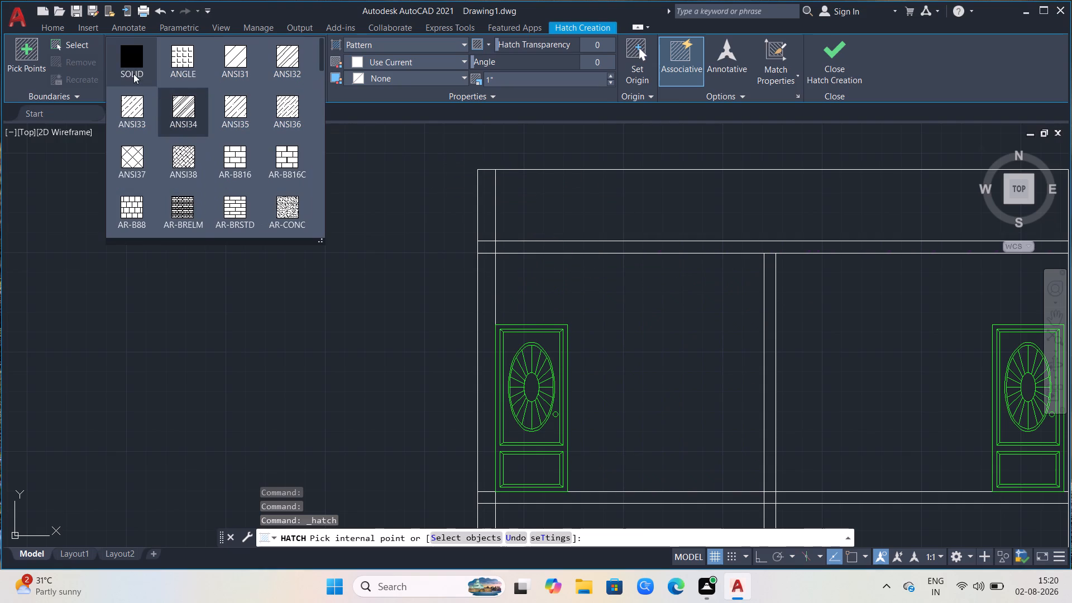
pyautogui.click(133, 74)
pyautogui.click(535, 247)
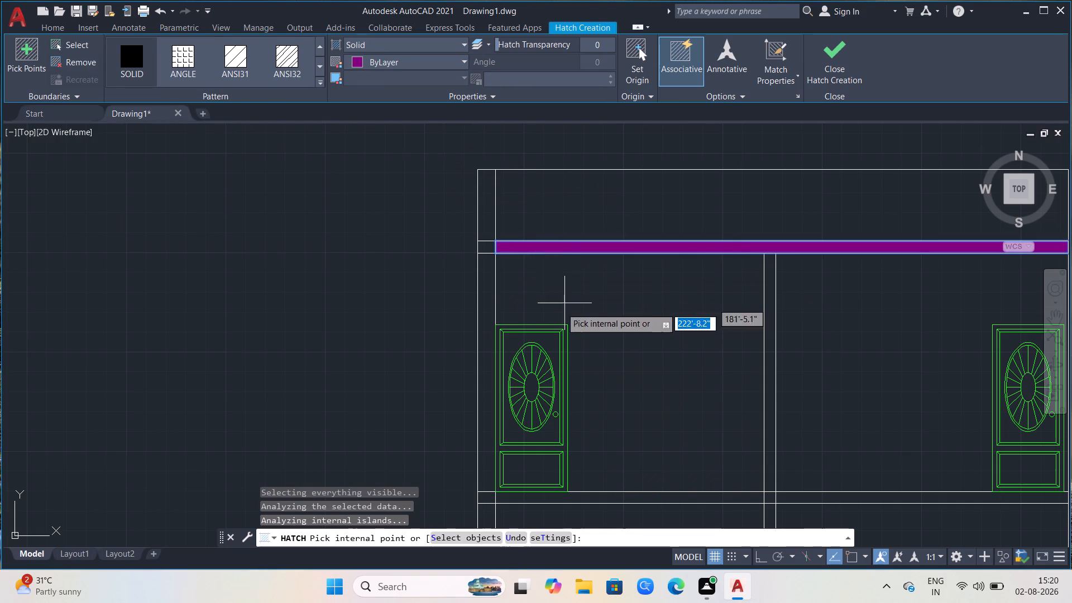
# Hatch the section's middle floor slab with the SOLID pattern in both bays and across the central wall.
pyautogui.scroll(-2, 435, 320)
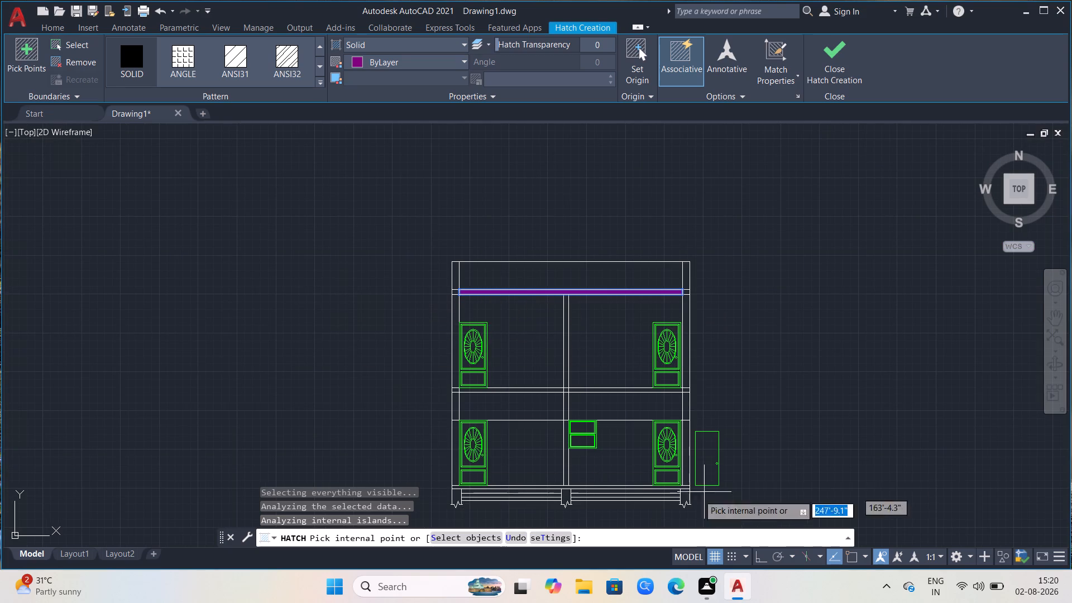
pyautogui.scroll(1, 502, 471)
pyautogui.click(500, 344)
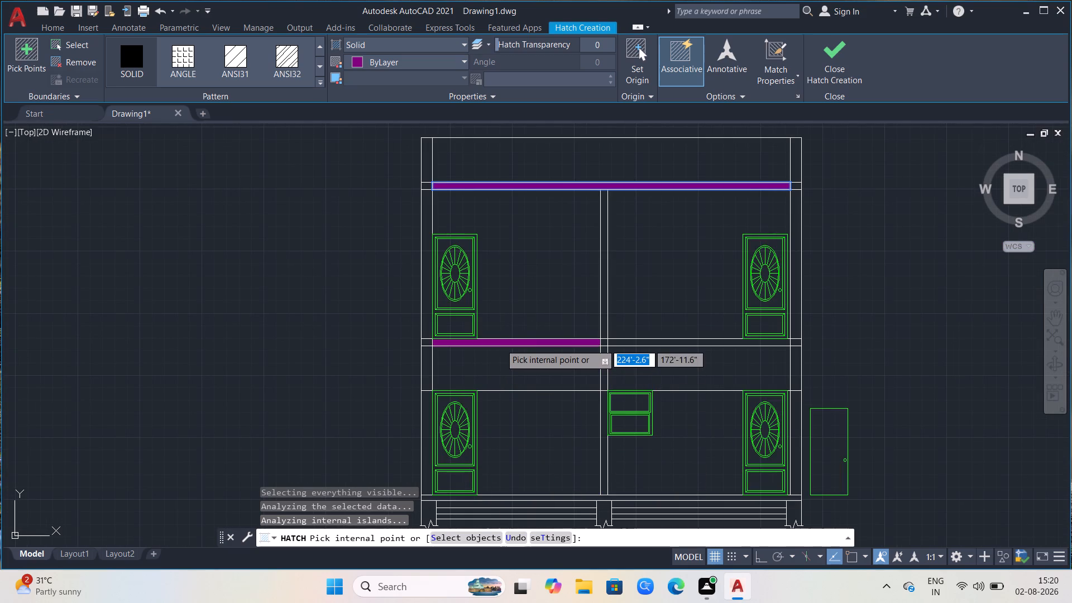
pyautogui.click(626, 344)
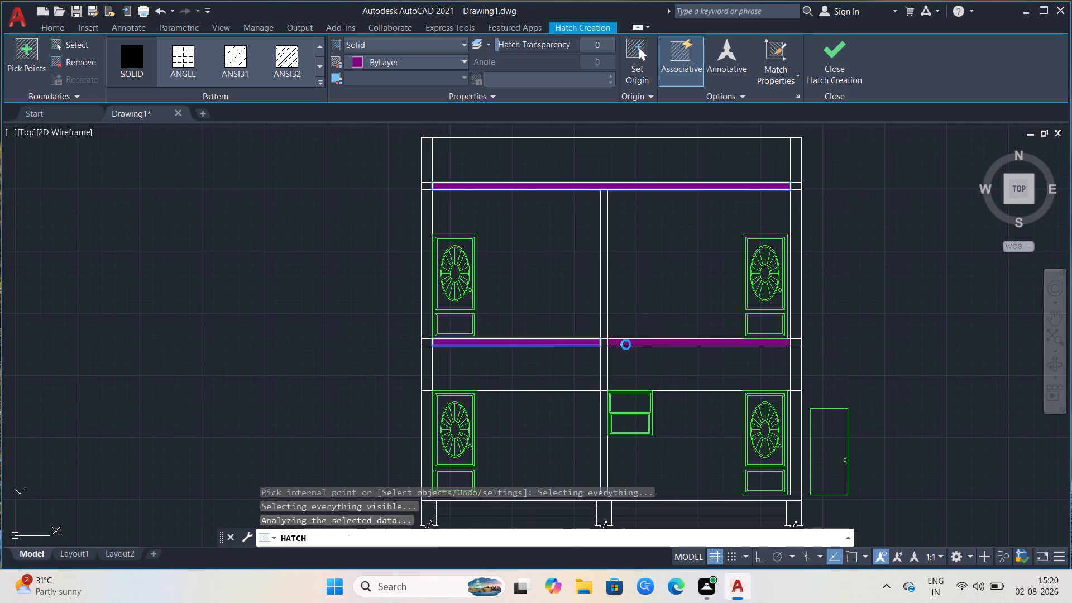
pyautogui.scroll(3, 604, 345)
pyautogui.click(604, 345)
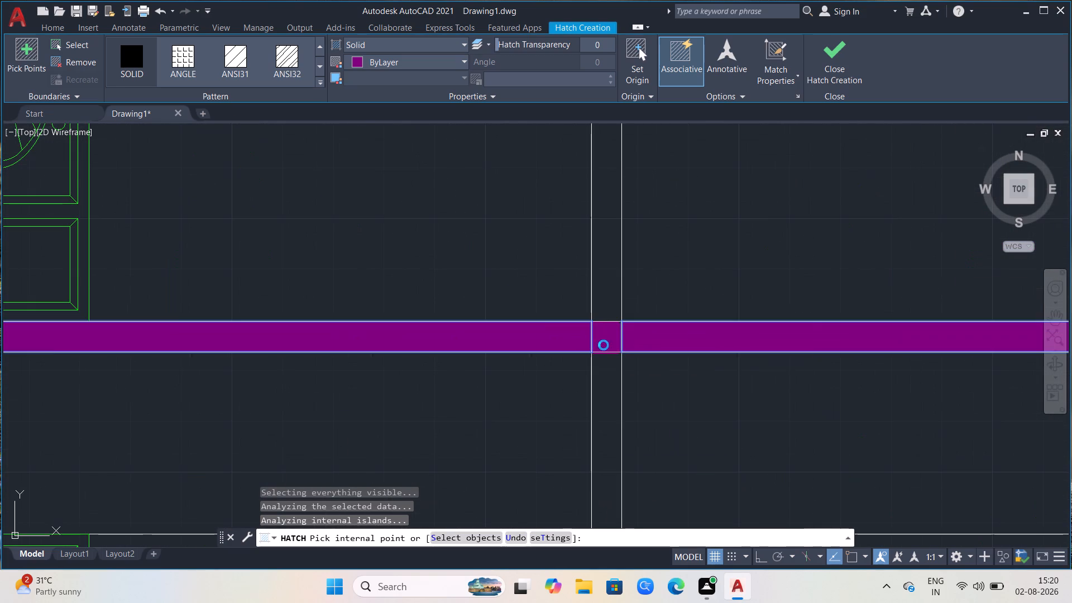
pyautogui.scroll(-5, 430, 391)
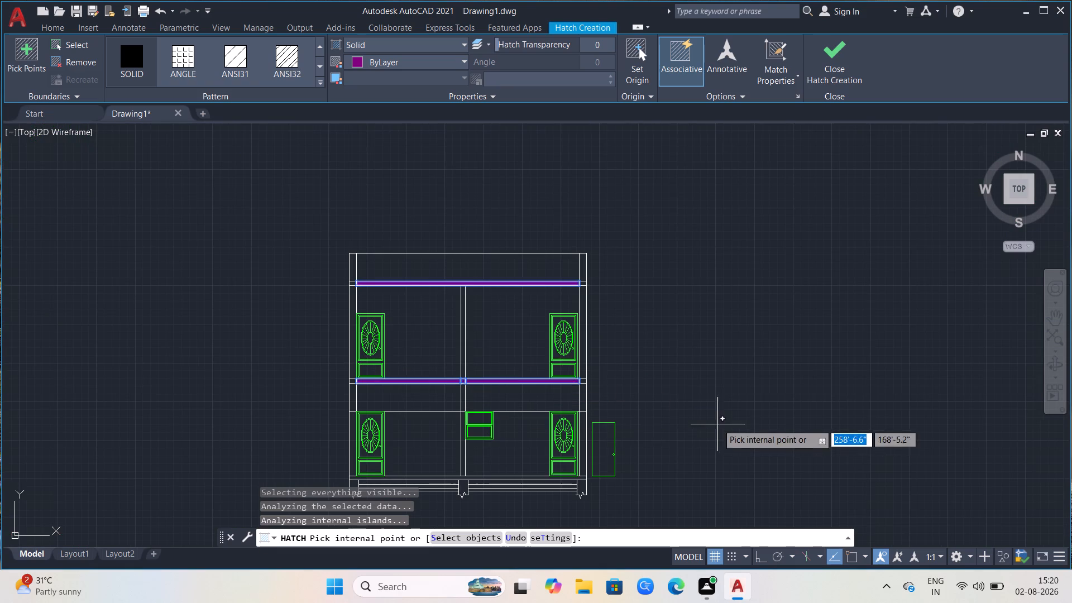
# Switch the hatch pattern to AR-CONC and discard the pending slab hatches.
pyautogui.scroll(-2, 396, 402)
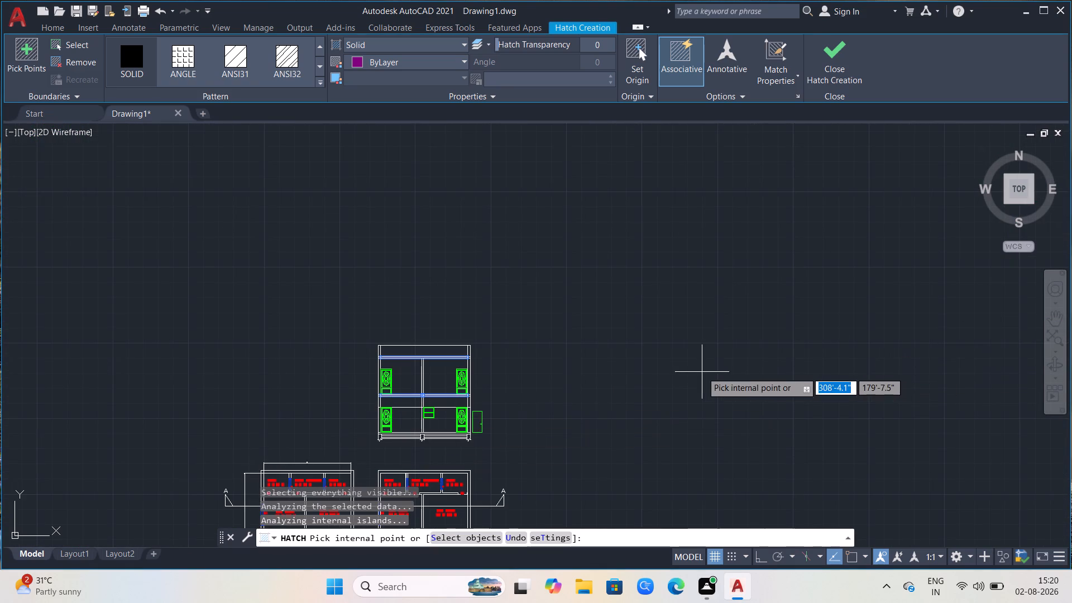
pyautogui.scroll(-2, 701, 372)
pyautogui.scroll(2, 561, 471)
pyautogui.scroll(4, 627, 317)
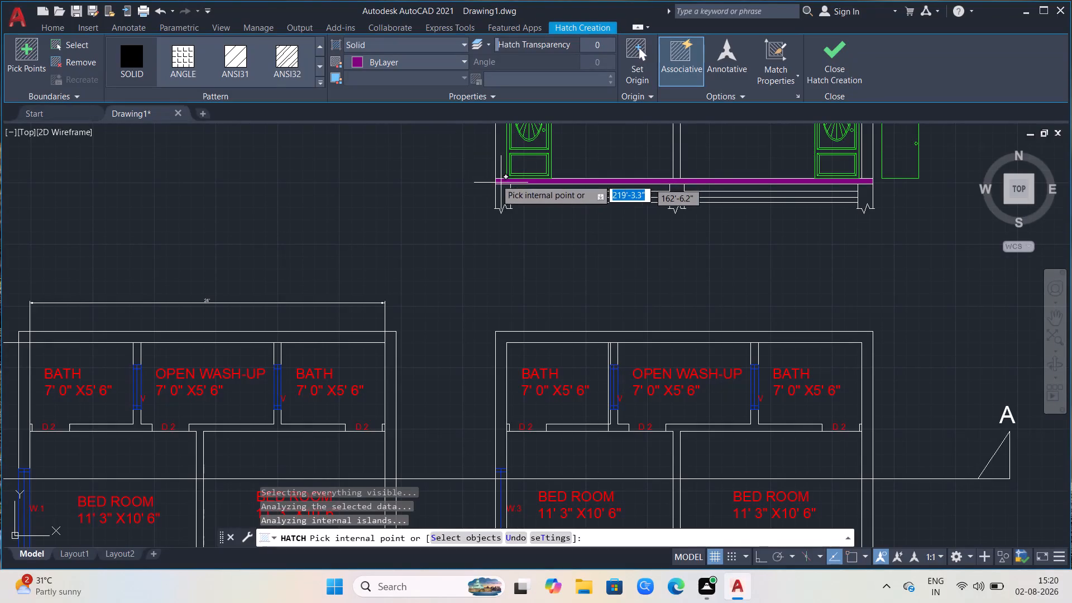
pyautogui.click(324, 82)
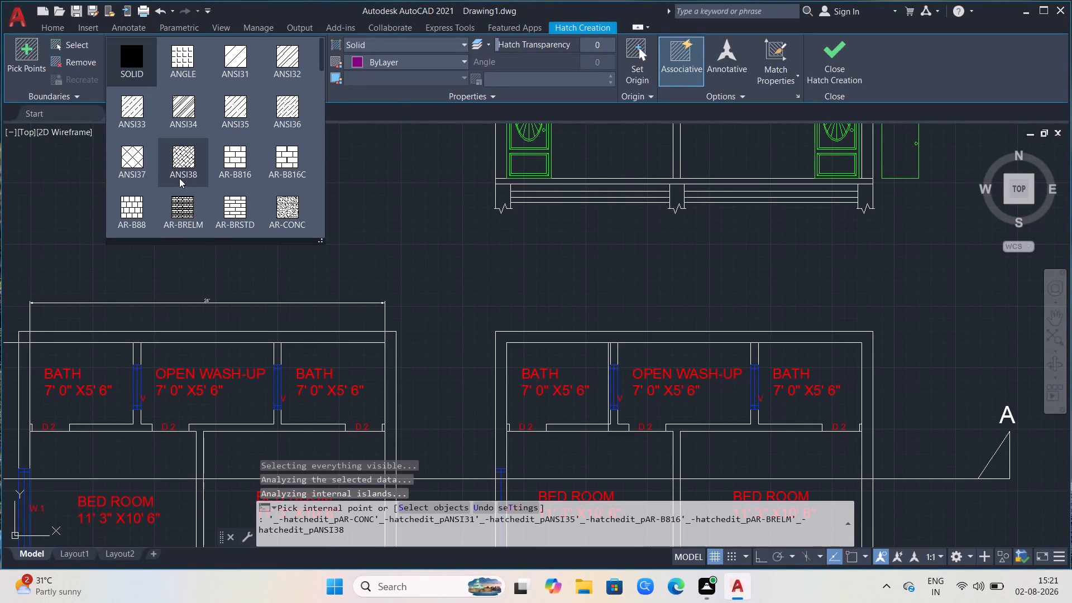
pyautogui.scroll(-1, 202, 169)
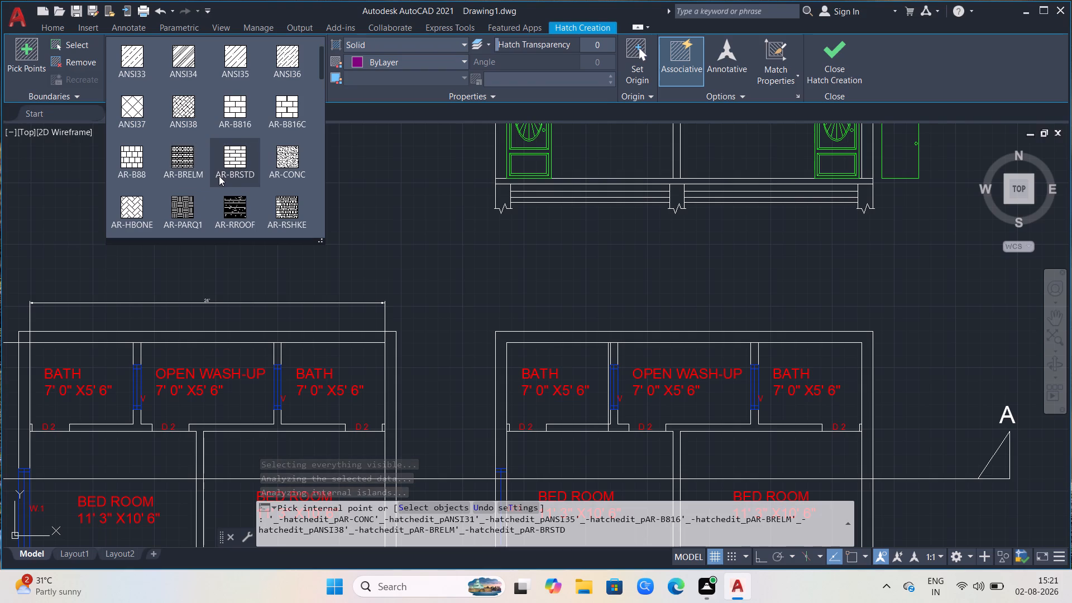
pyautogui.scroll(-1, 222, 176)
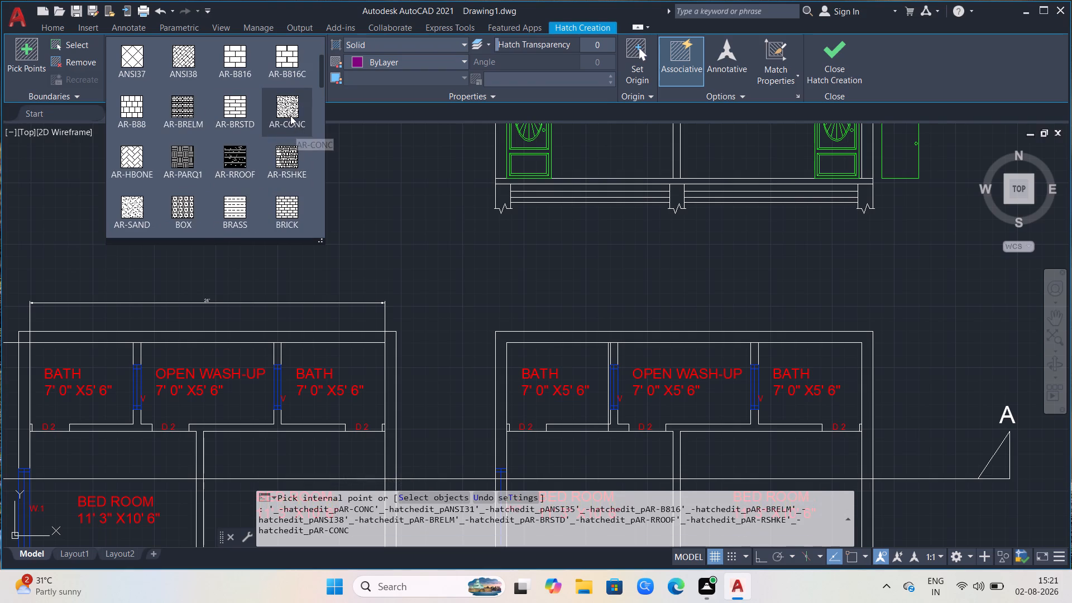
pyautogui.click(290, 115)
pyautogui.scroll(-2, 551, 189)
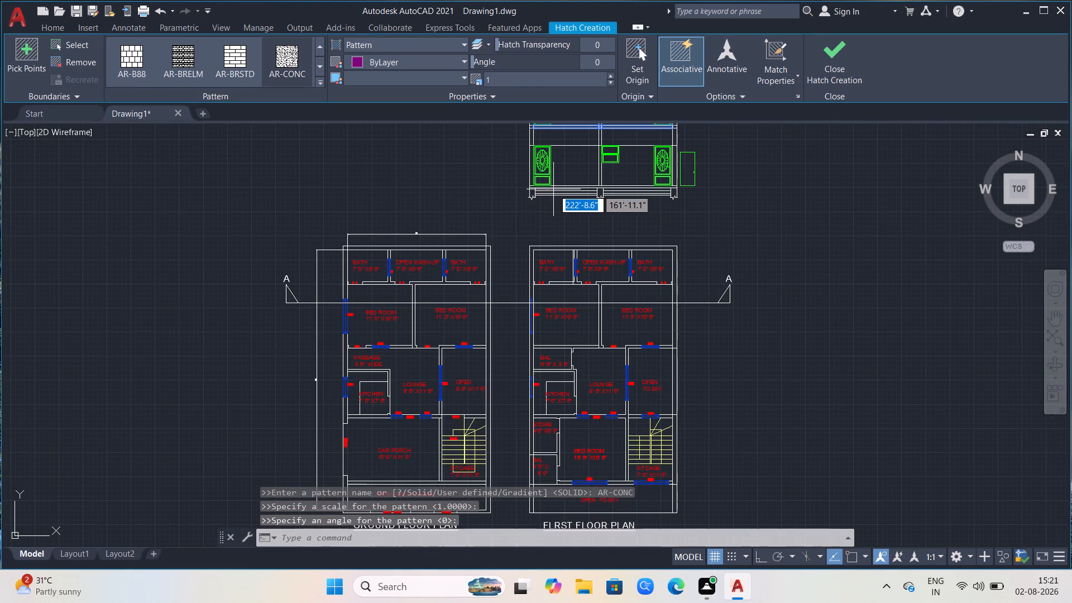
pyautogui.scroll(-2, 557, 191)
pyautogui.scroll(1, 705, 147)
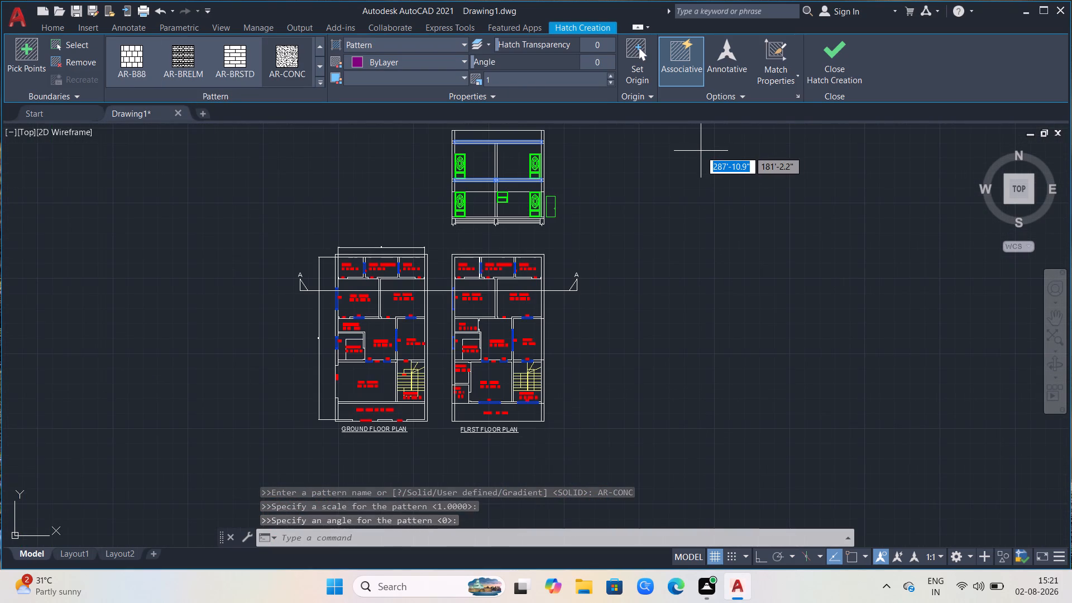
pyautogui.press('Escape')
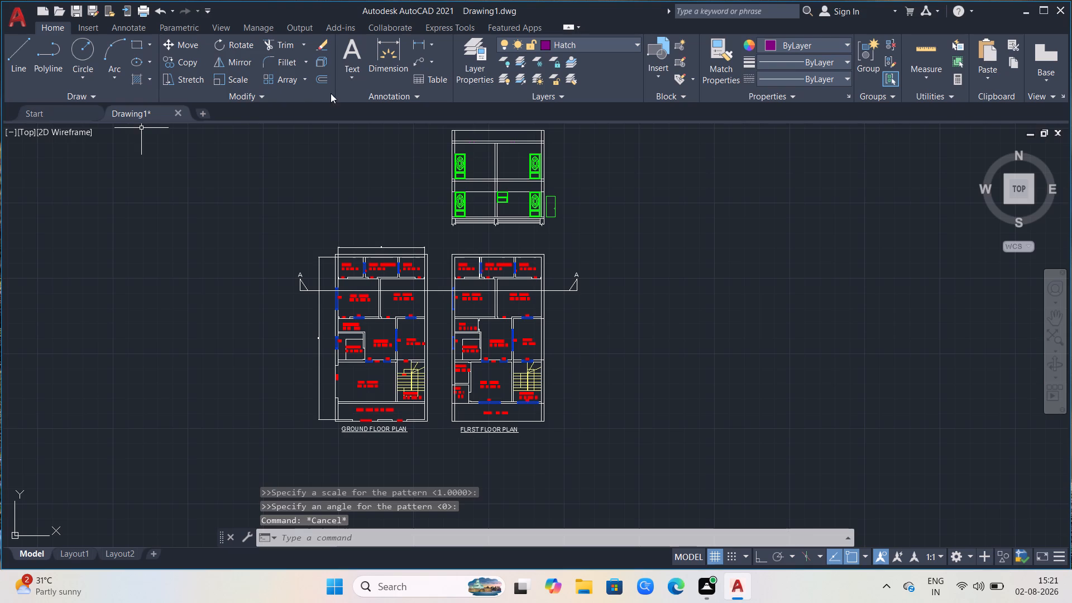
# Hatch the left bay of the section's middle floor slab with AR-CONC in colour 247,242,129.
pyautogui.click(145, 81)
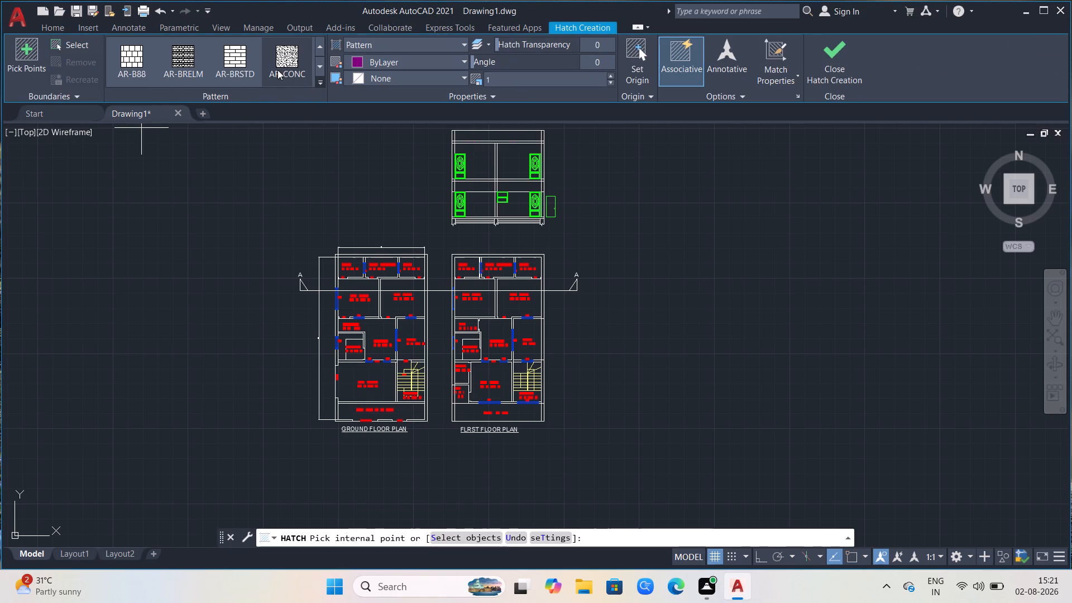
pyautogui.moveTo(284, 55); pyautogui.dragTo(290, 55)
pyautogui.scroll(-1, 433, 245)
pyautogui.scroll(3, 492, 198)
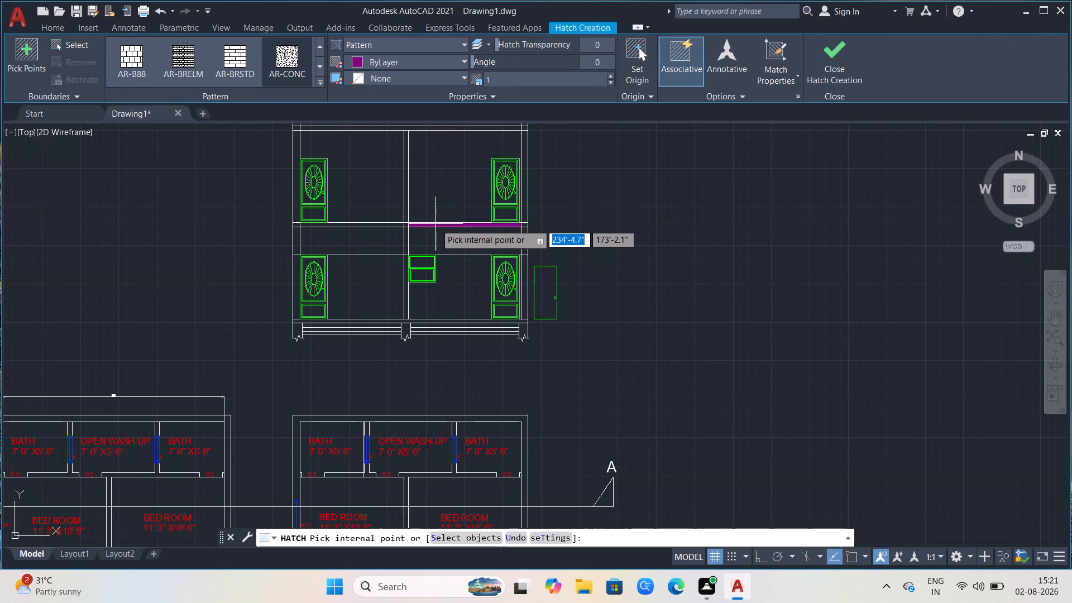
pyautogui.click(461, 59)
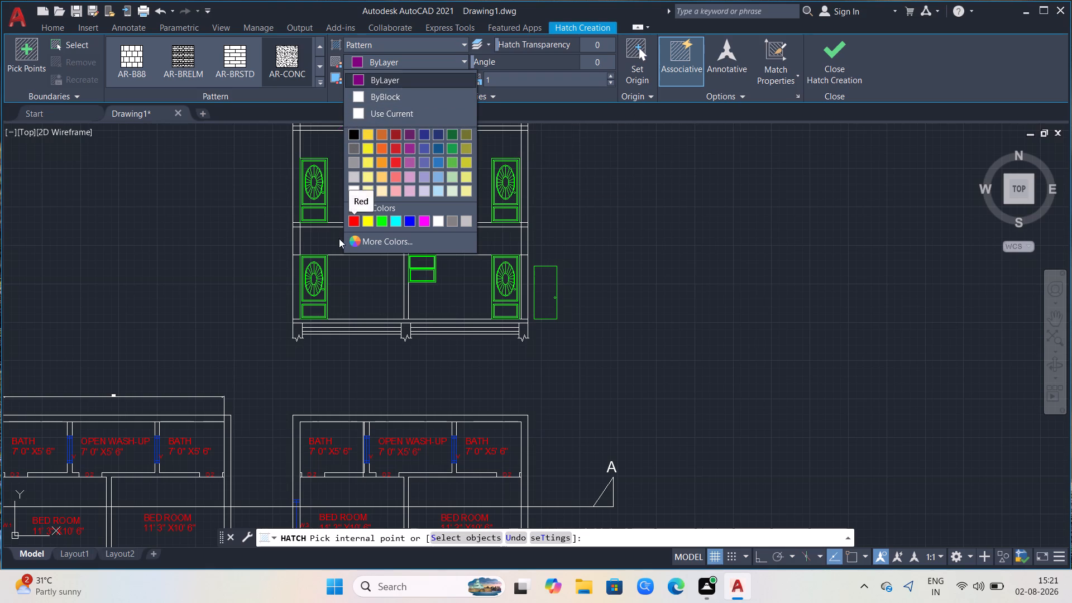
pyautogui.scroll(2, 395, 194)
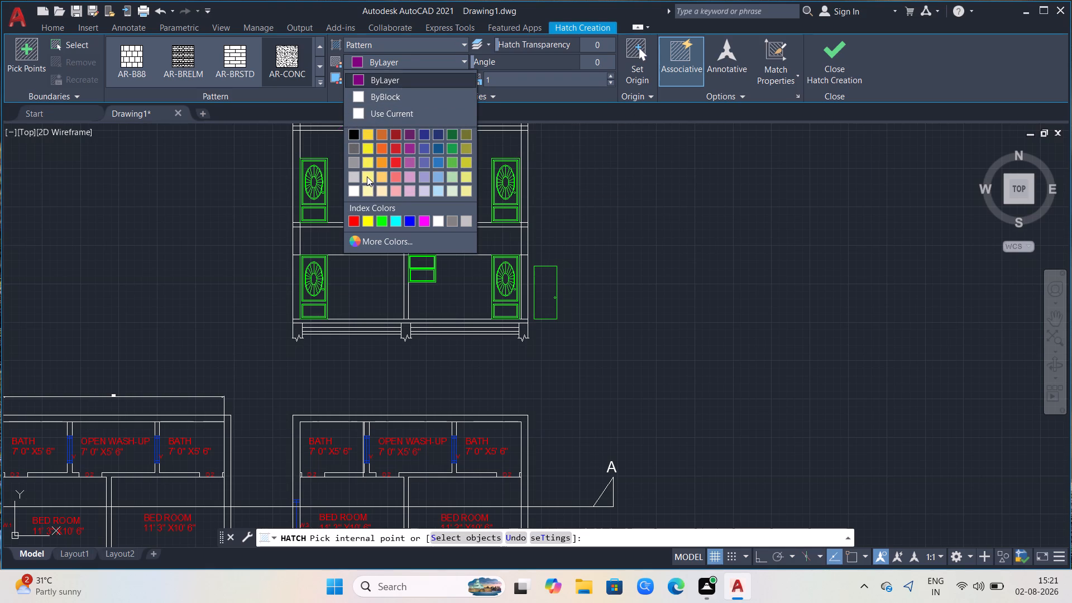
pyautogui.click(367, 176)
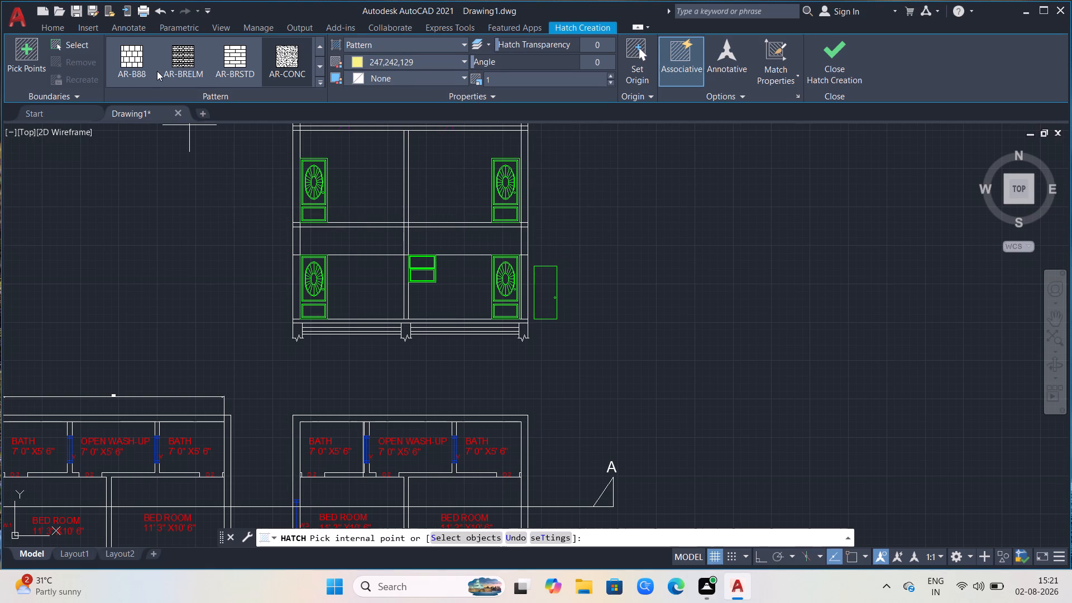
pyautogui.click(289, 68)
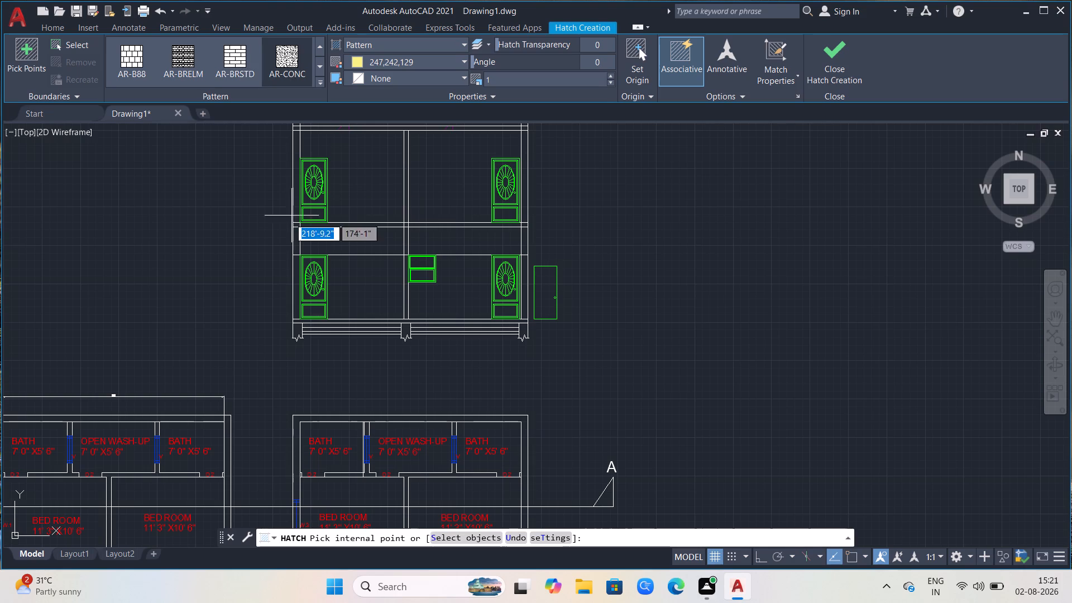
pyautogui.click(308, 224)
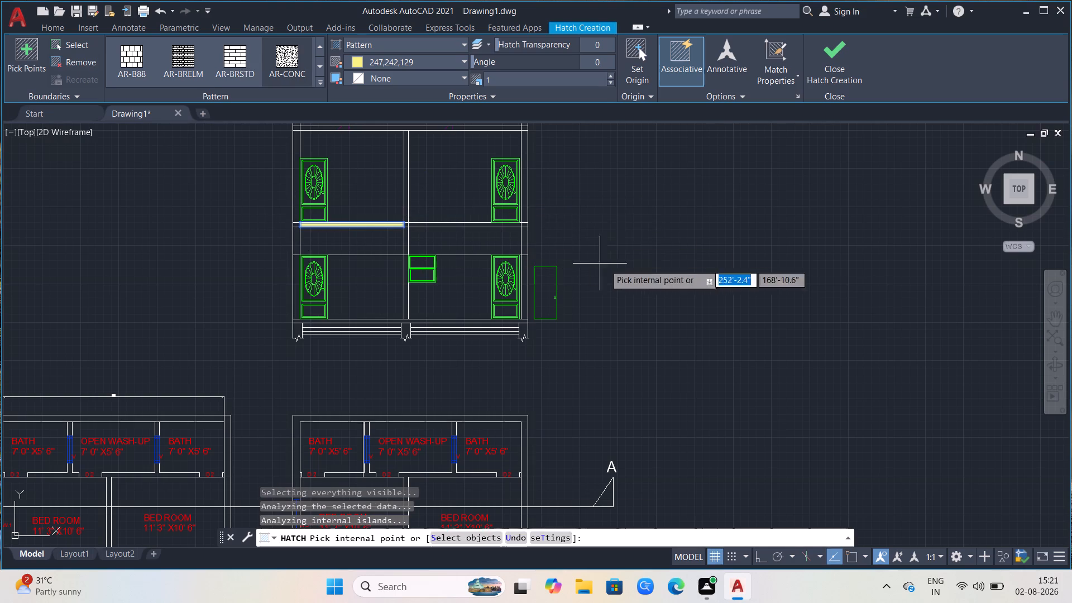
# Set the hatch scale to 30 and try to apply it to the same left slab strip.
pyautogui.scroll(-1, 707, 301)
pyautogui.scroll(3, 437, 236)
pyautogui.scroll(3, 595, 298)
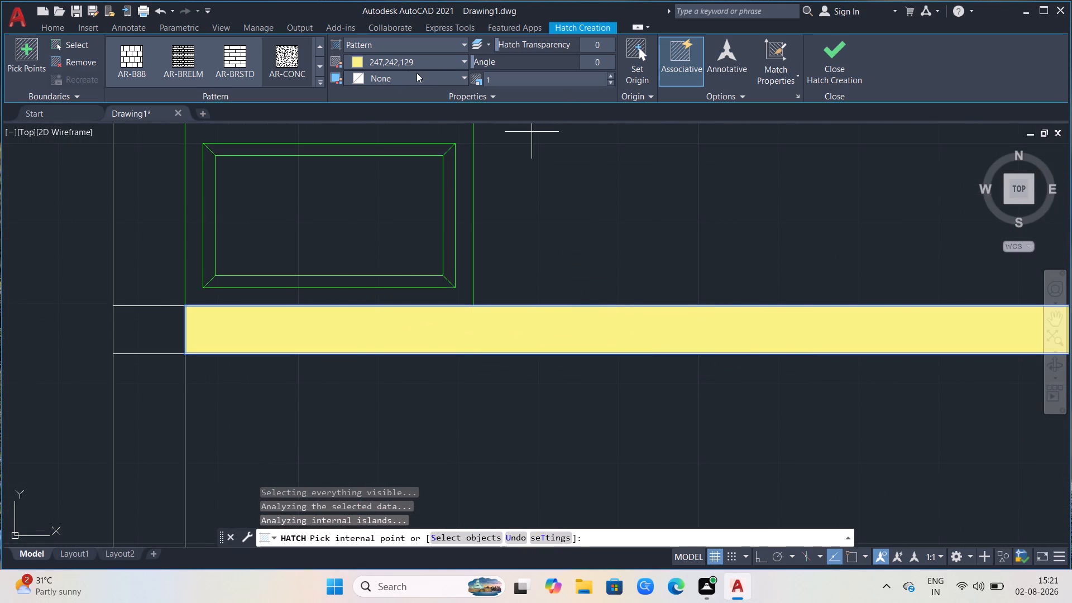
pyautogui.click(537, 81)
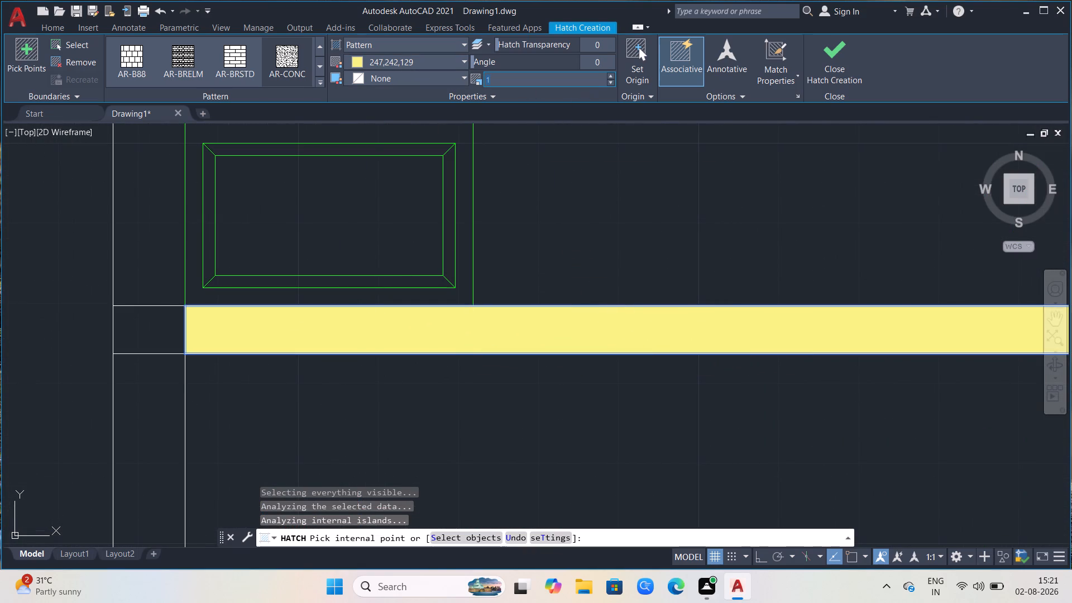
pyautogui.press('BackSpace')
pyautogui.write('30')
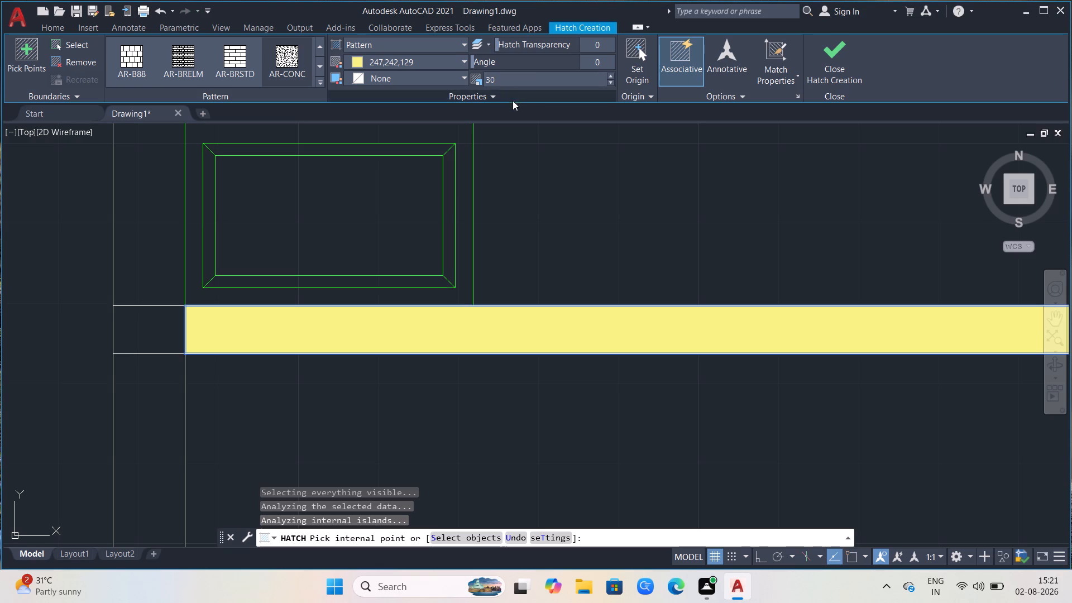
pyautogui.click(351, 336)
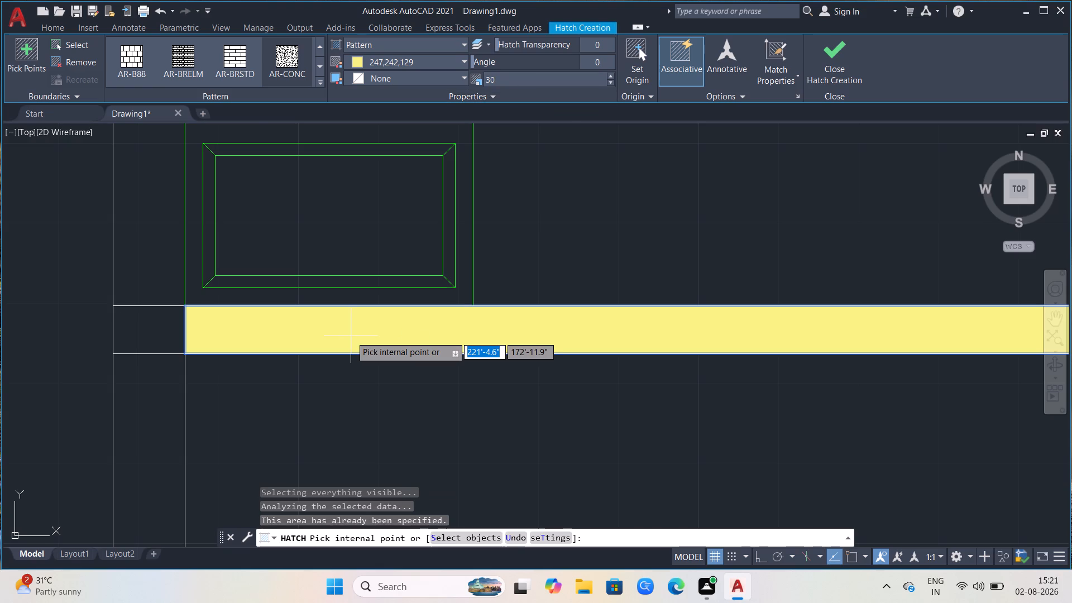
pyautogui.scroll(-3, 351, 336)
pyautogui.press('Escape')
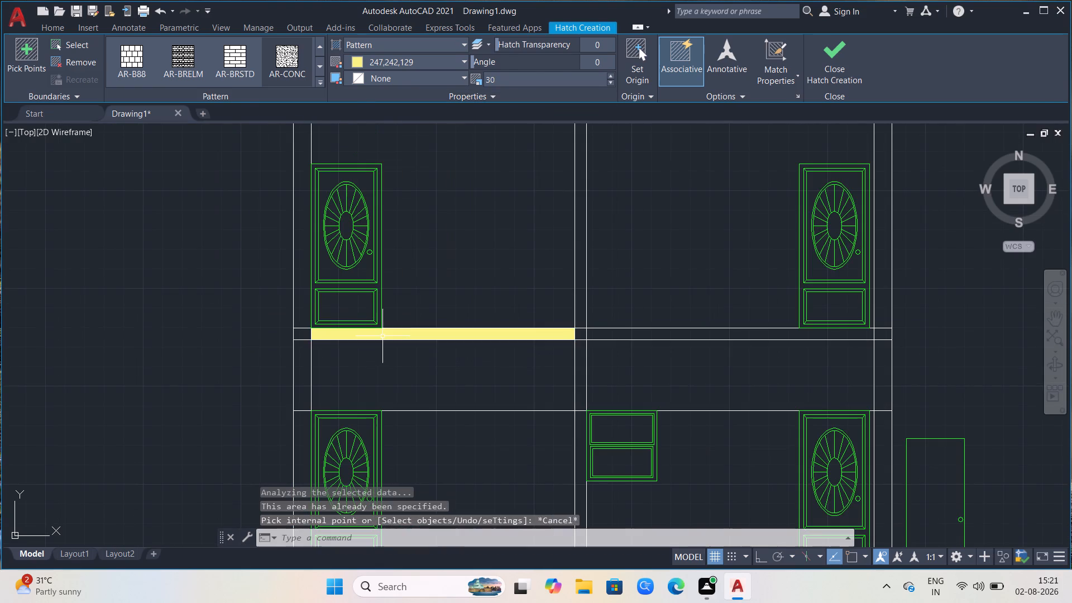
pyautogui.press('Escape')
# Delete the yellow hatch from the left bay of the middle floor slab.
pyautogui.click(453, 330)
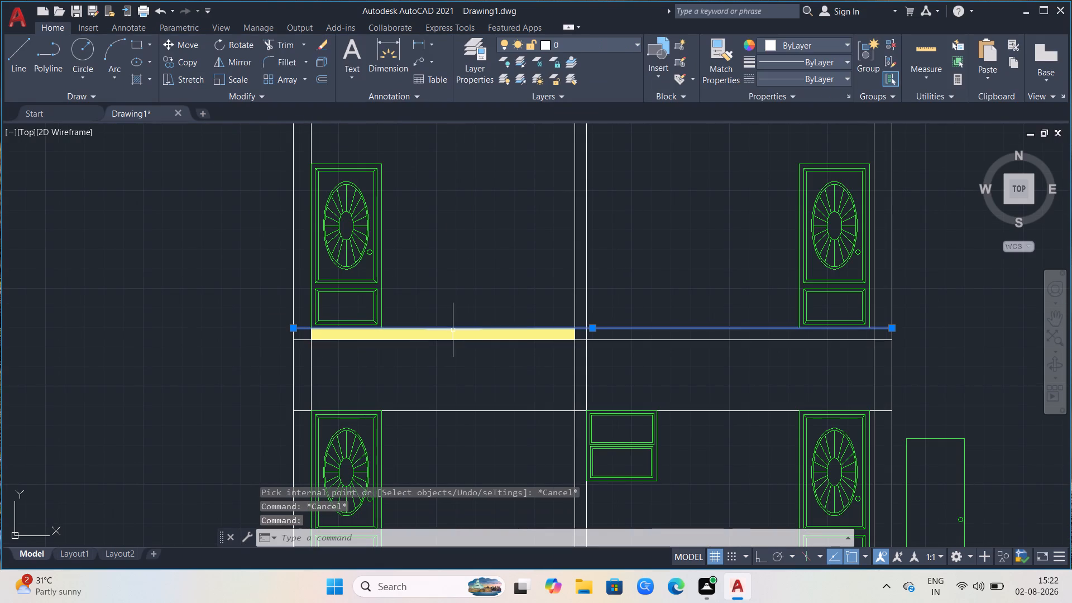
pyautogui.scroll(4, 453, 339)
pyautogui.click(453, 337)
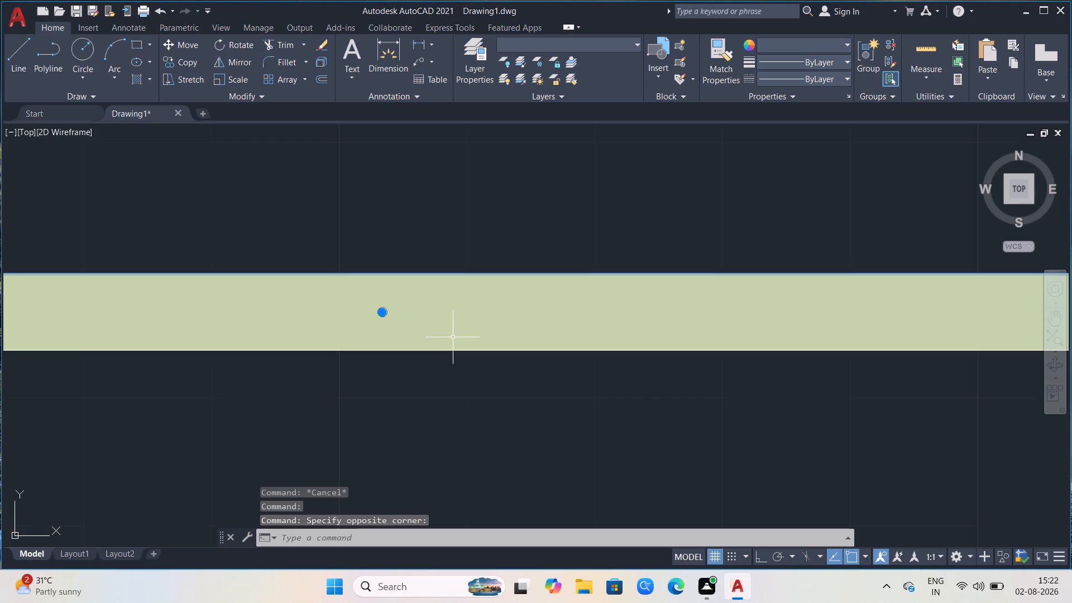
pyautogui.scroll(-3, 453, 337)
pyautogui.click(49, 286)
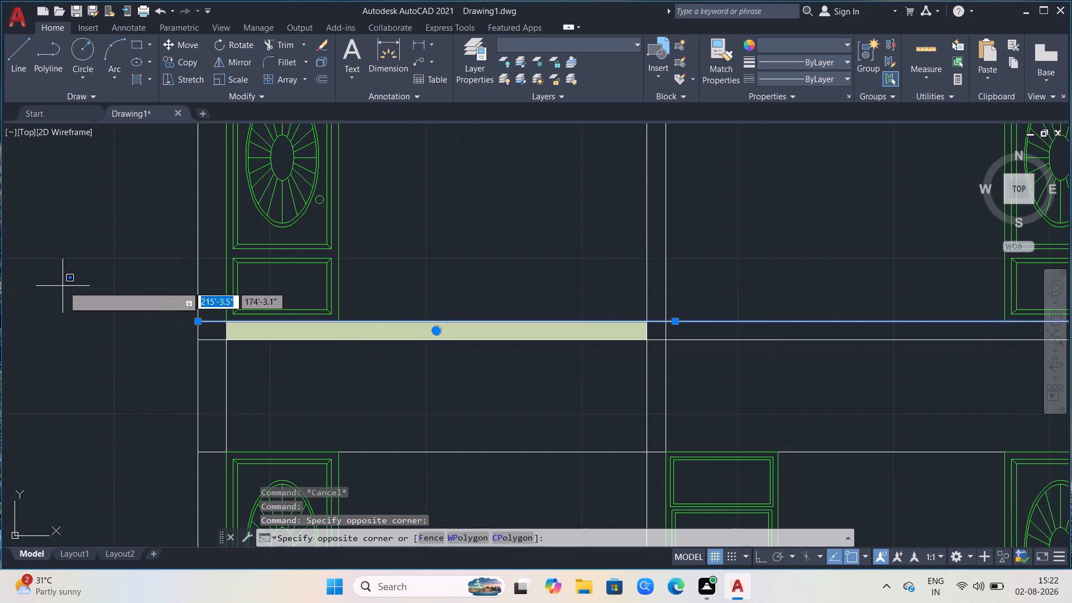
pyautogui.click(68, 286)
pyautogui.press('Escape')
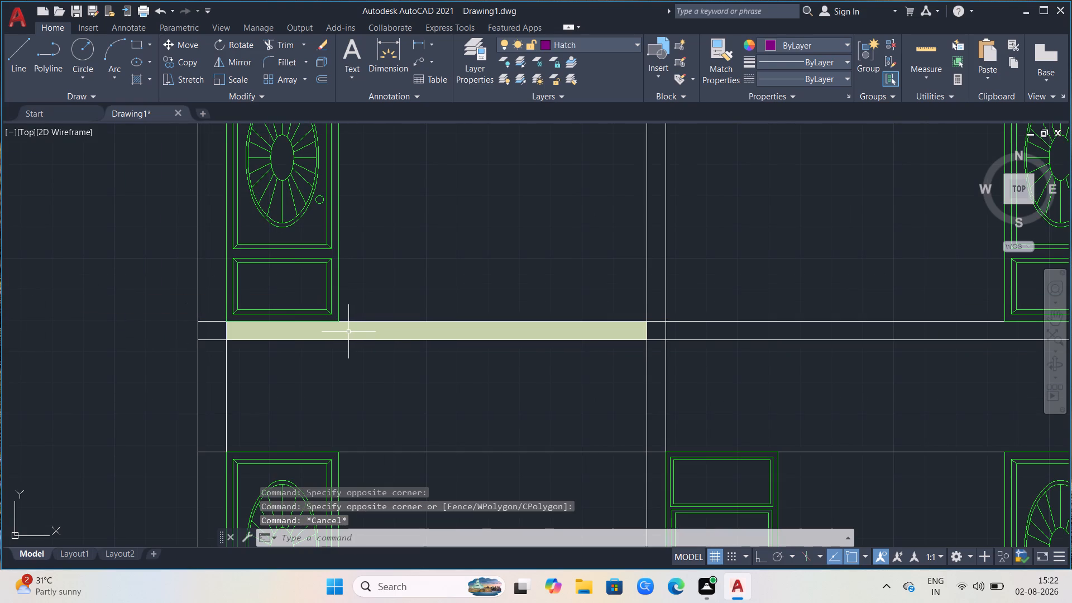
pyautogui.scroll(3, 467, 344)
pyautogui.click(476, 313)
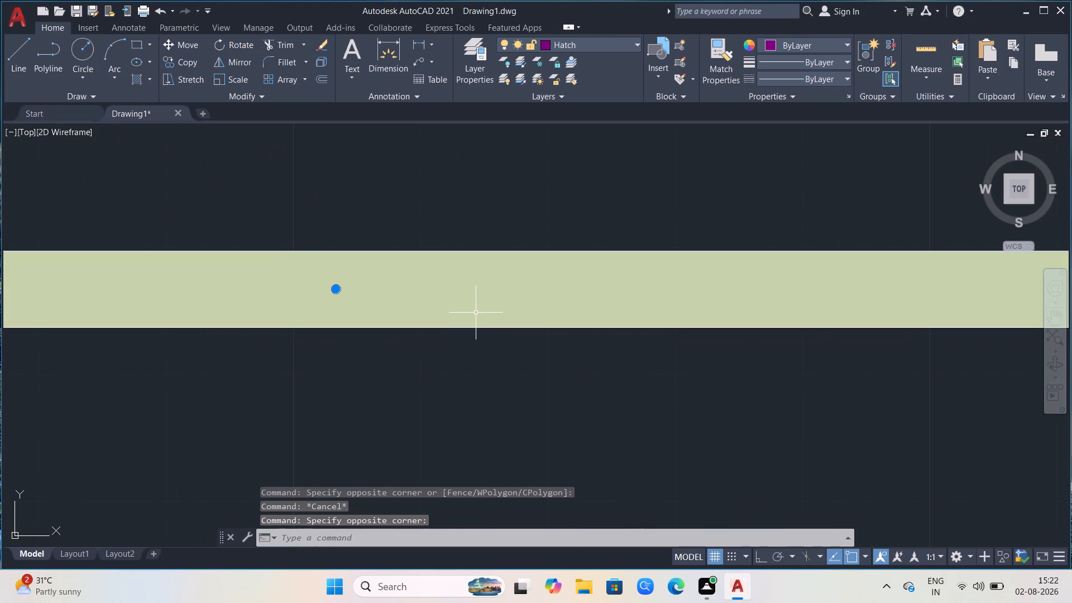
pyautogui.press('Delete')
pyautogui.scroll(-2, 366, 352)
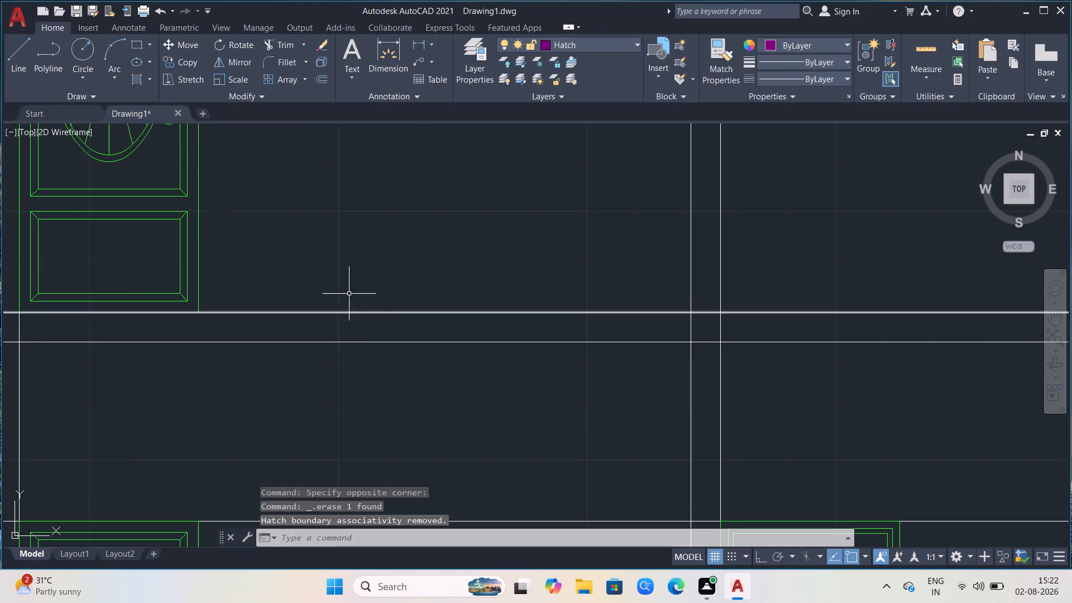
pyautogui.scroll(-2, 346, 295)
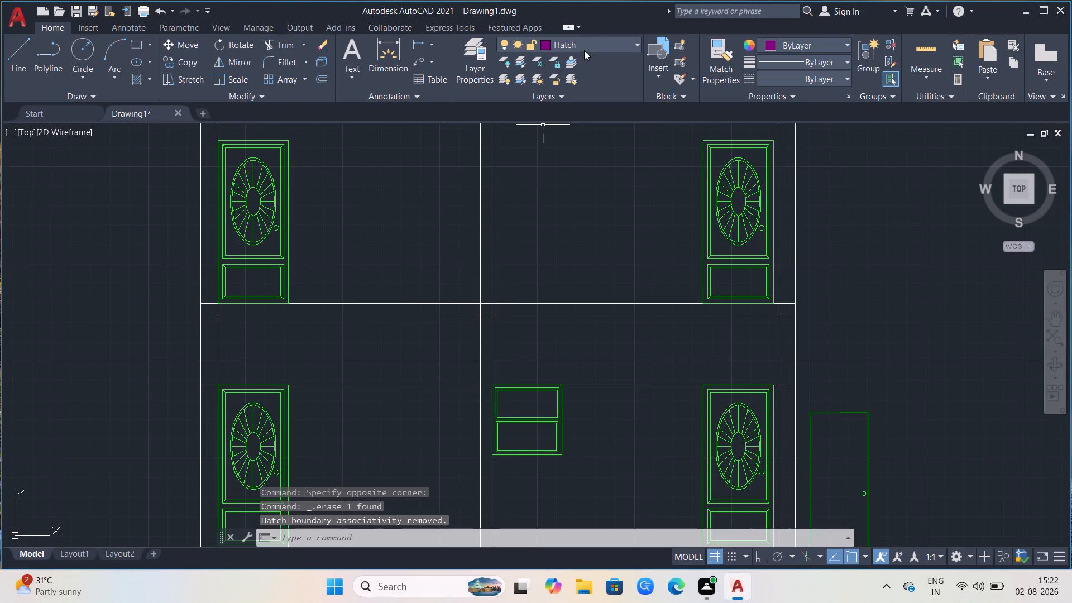
# Change the Hatch layer's colour to index colour 8 grey.
pyautogui.click(576, 45)
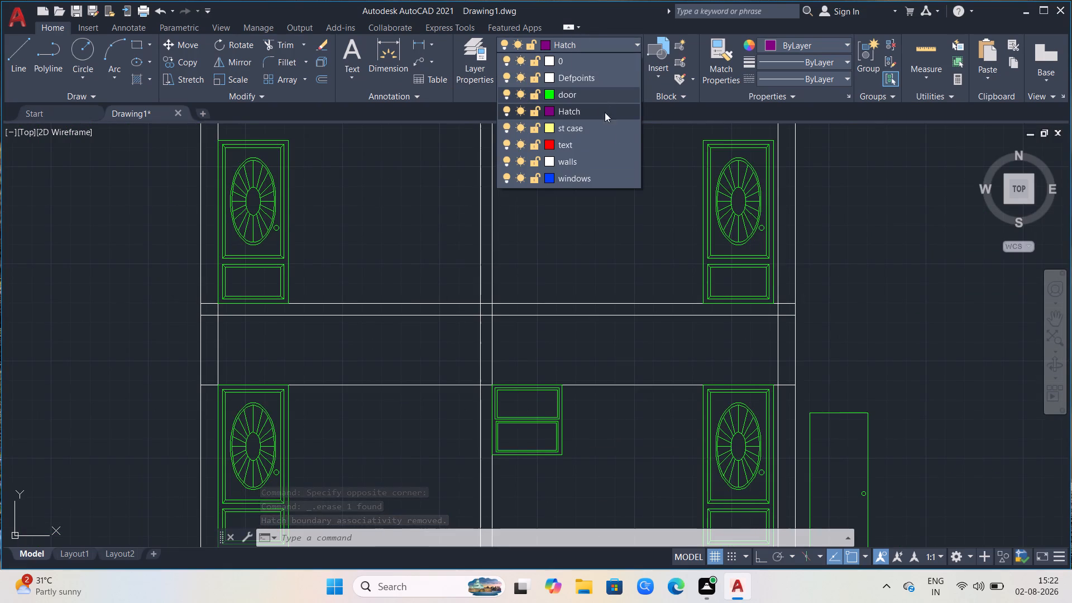
pyautogui.click(548, 111)
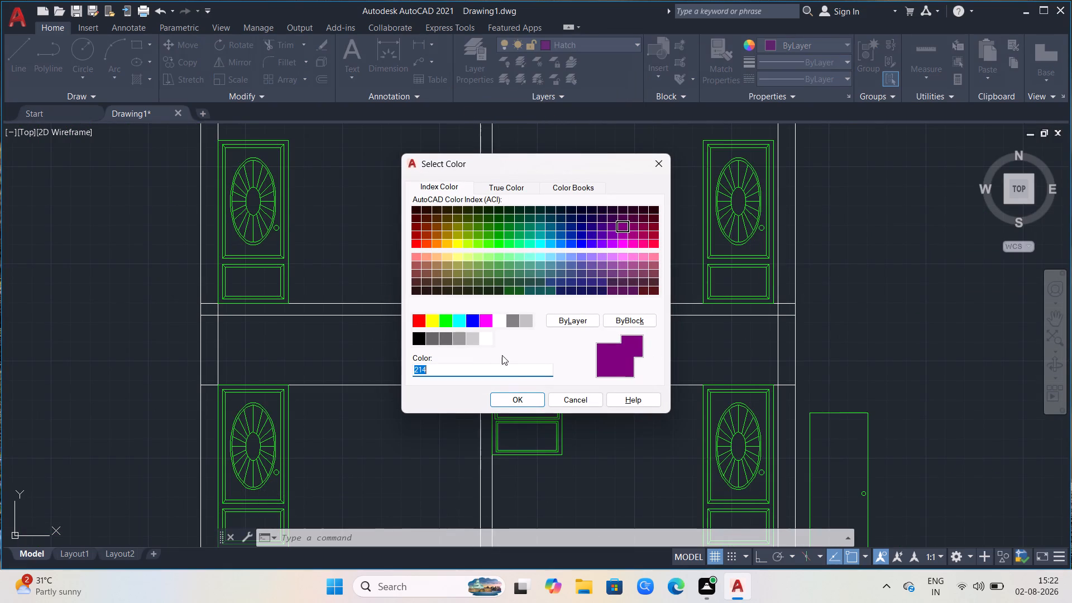
pyautogui.click(511, 321)
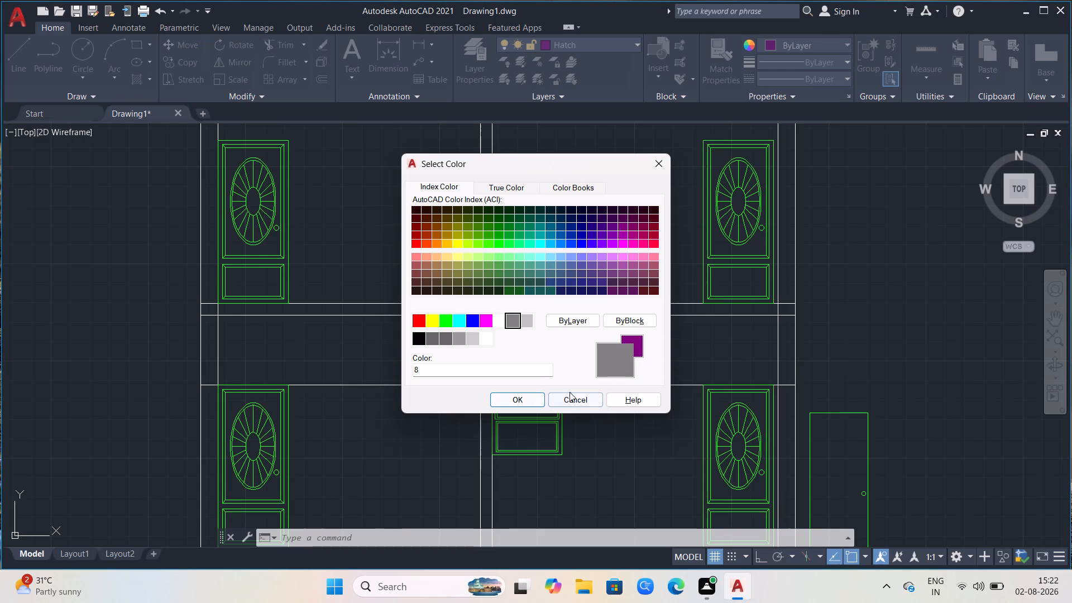
pyautogui.click(523, 399)
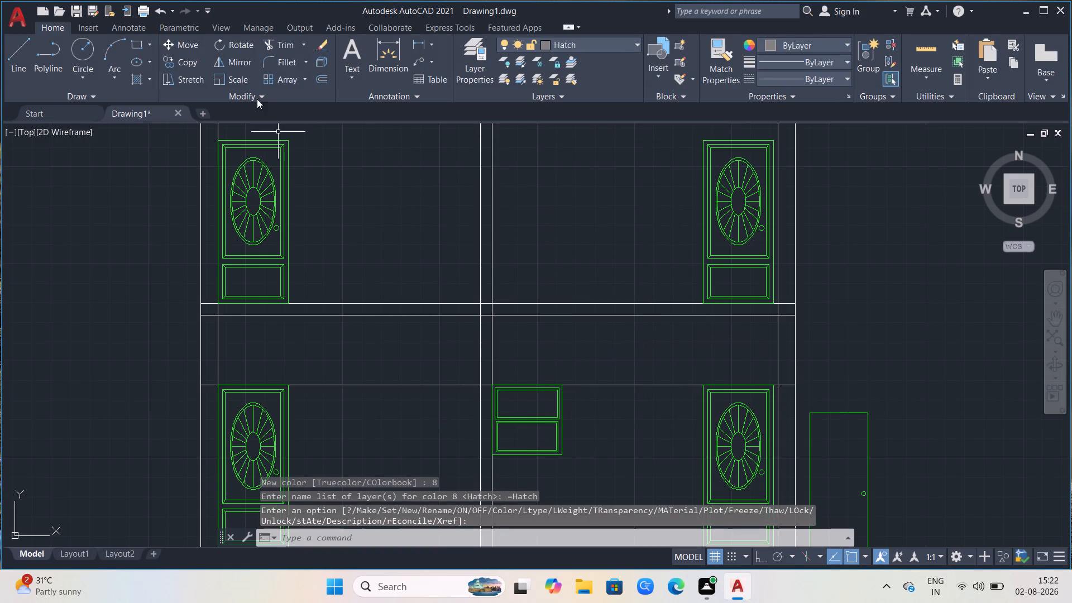
# Hatch the middle floor slab with AR-CONC in ByLayer colour across both bays, the centre wall and the right outer wall.
pyautogui.click(138, 81)
pyautogui.click(286, 68)
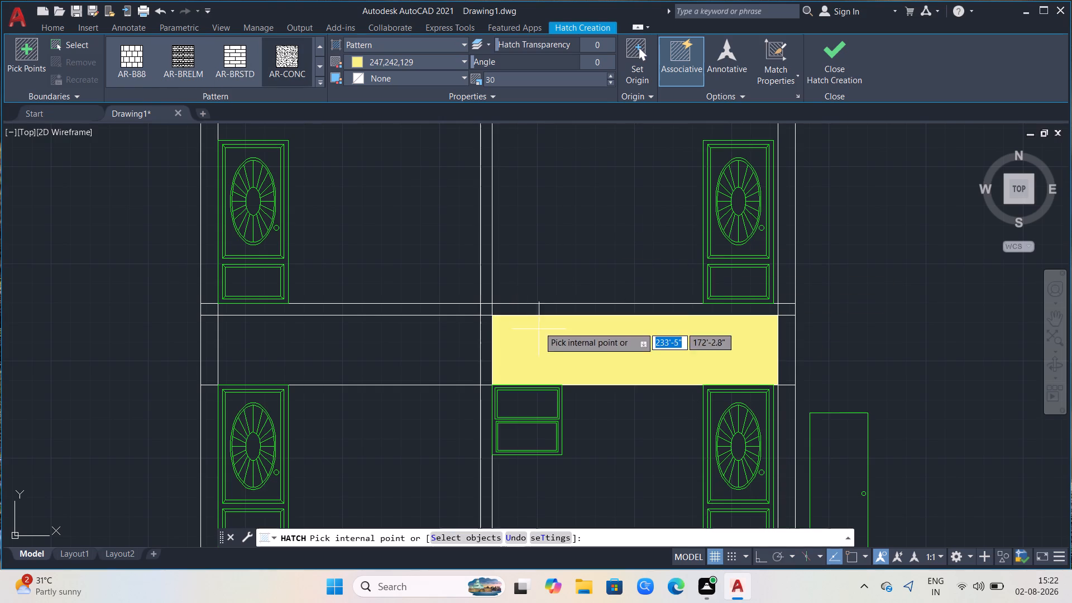
pyautogui.click(455, 60)
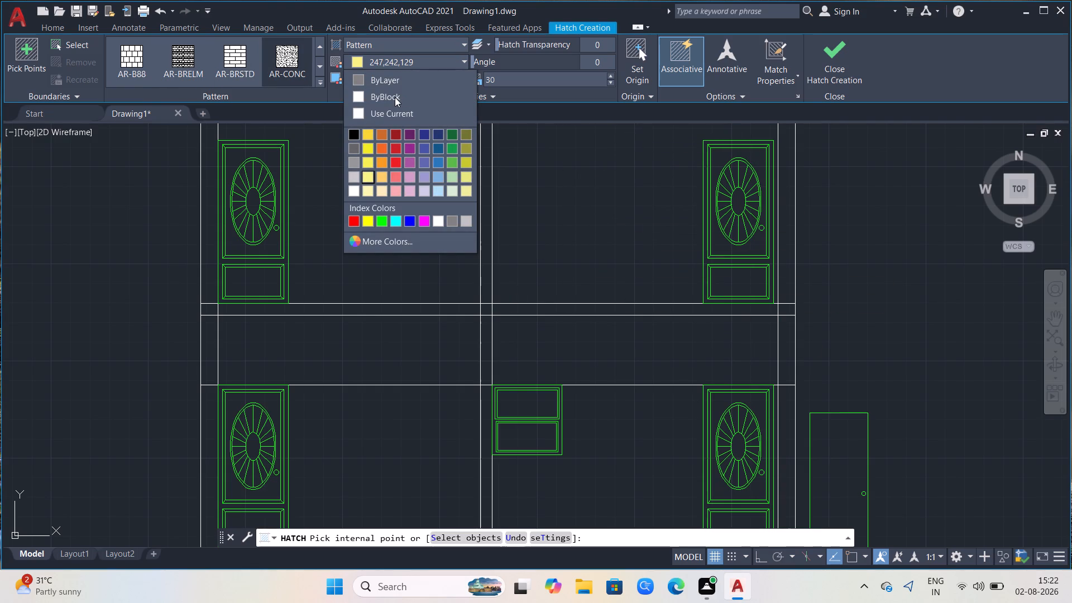
pyautogui.click(396, 76)
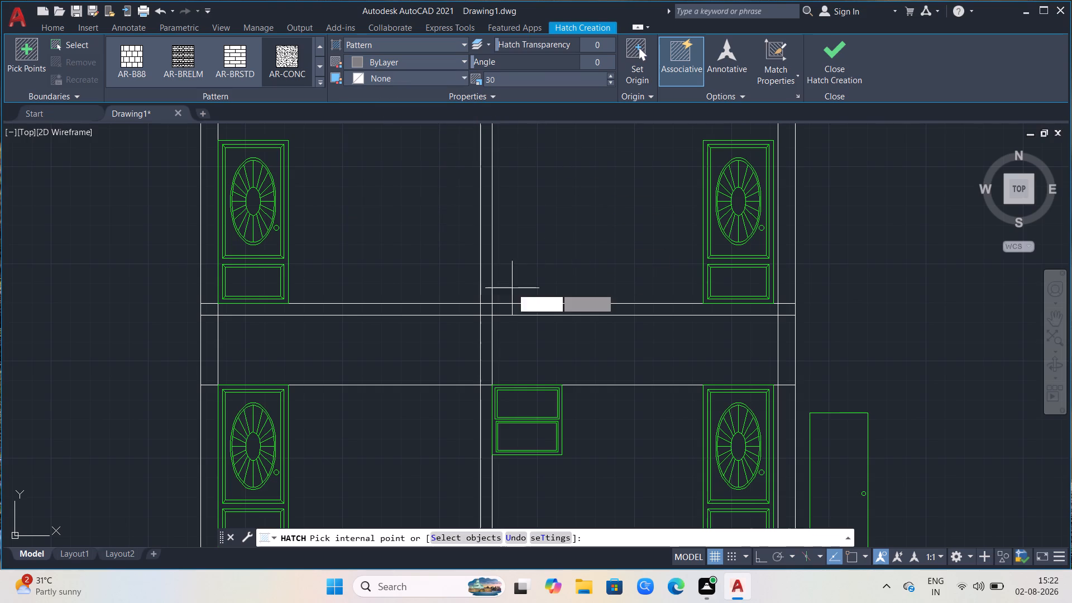
pyautogui.click(293, 63)
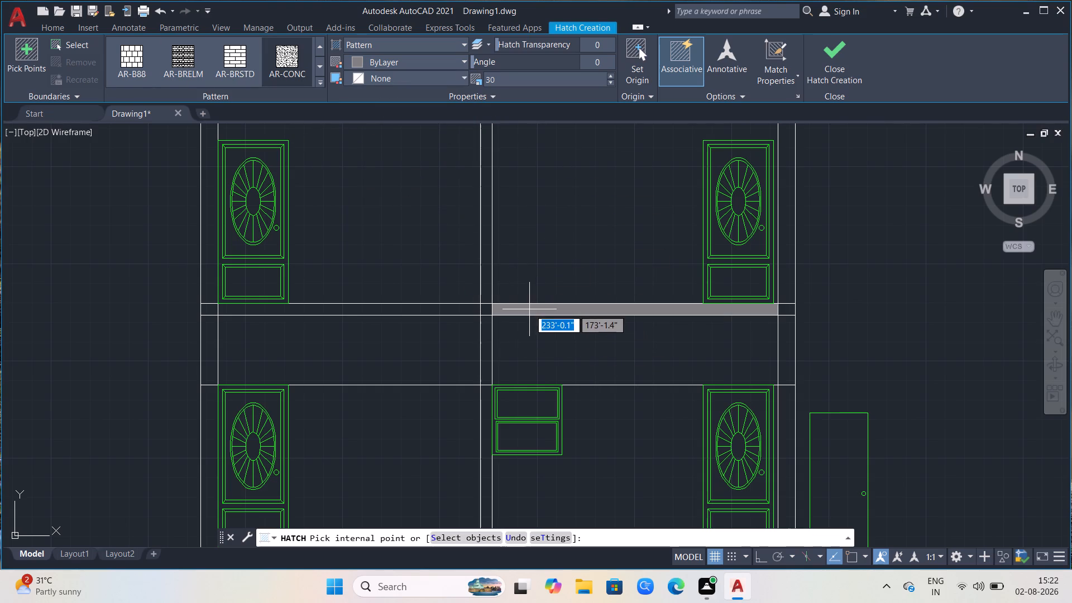
pyautogui.click(529, 309)
pyautogui.click(482, 310)
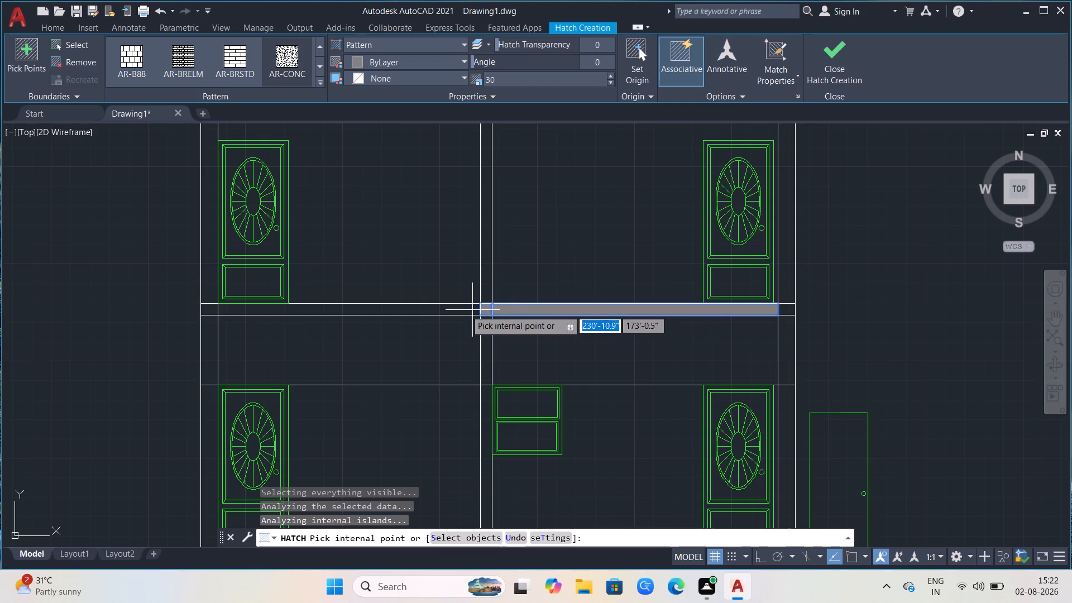
pyautogui.click(453, 309)
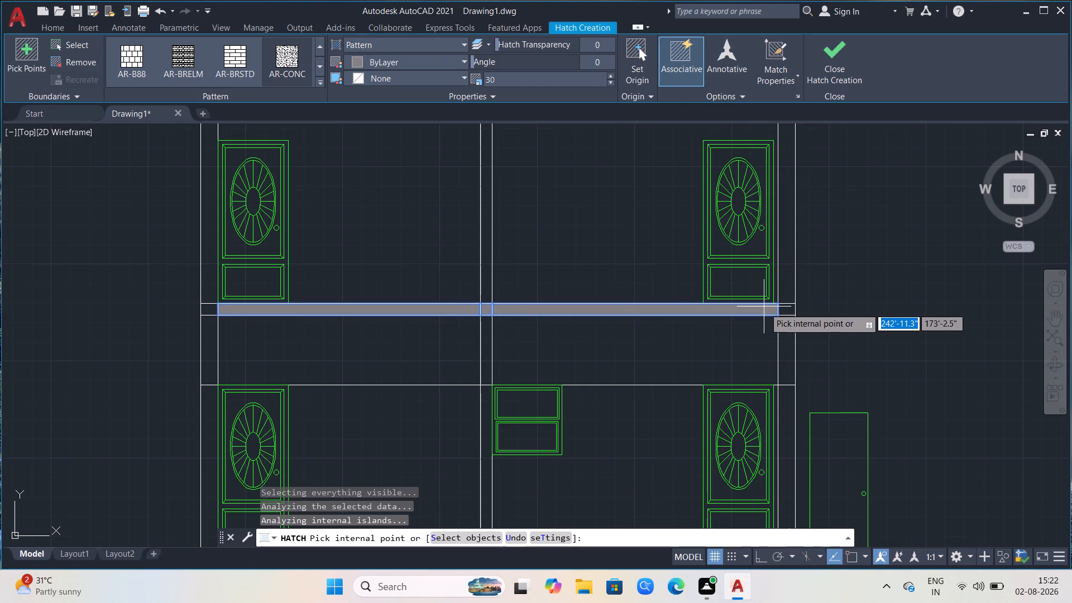
pyautogui.click(786, 312)
# Add the roof slab to the same AR-CONC hatch, including its crossings with both outer walls.
pyautogui.scroll(-2, 601, 406)
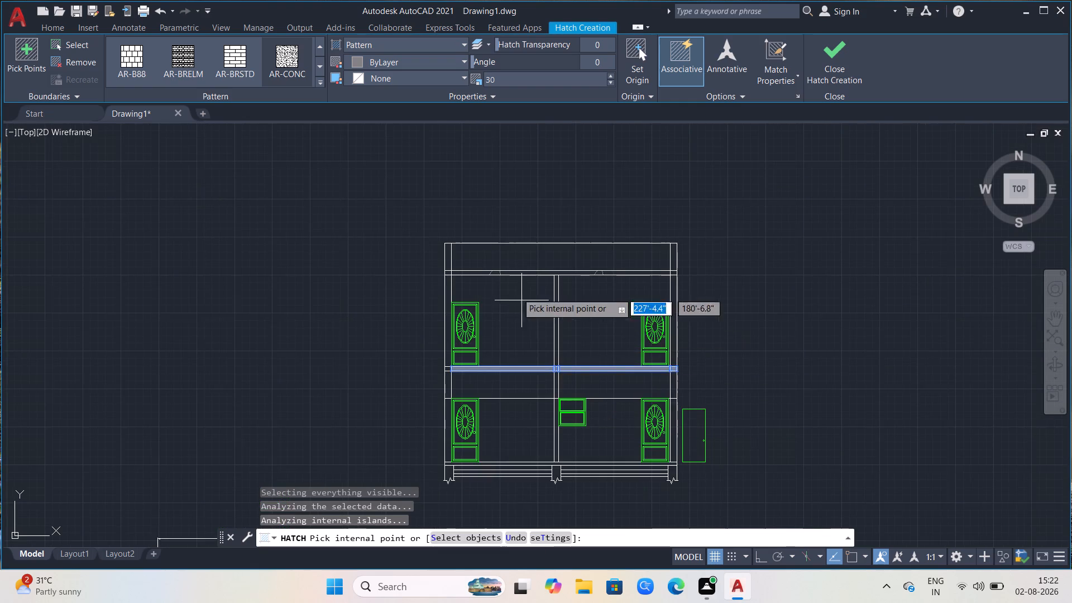
pyautogui.scroll(2, 492, 247)
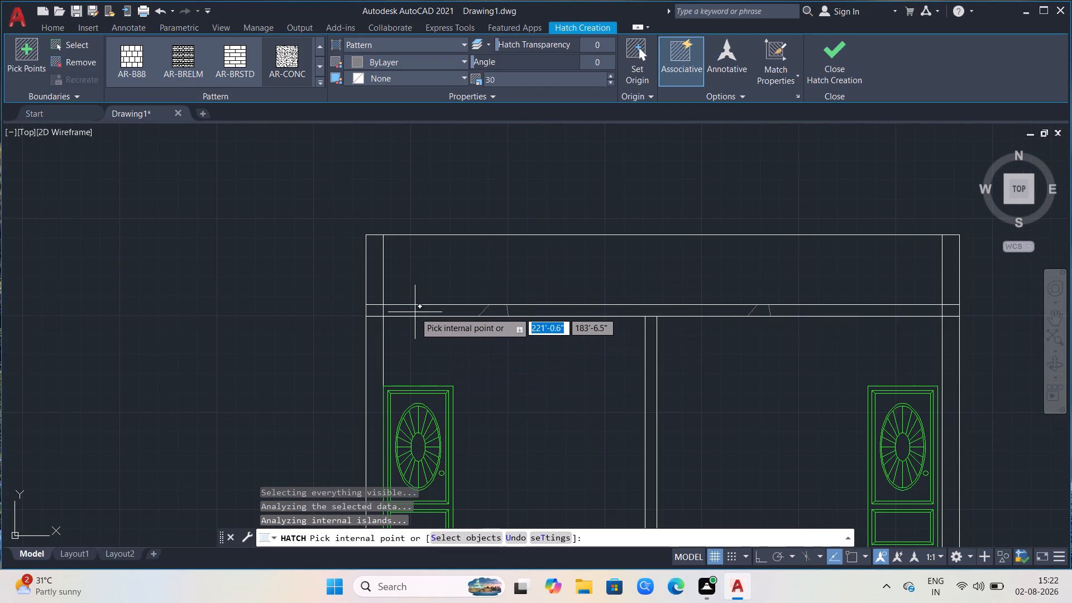
pyautogui.click(414, 313)
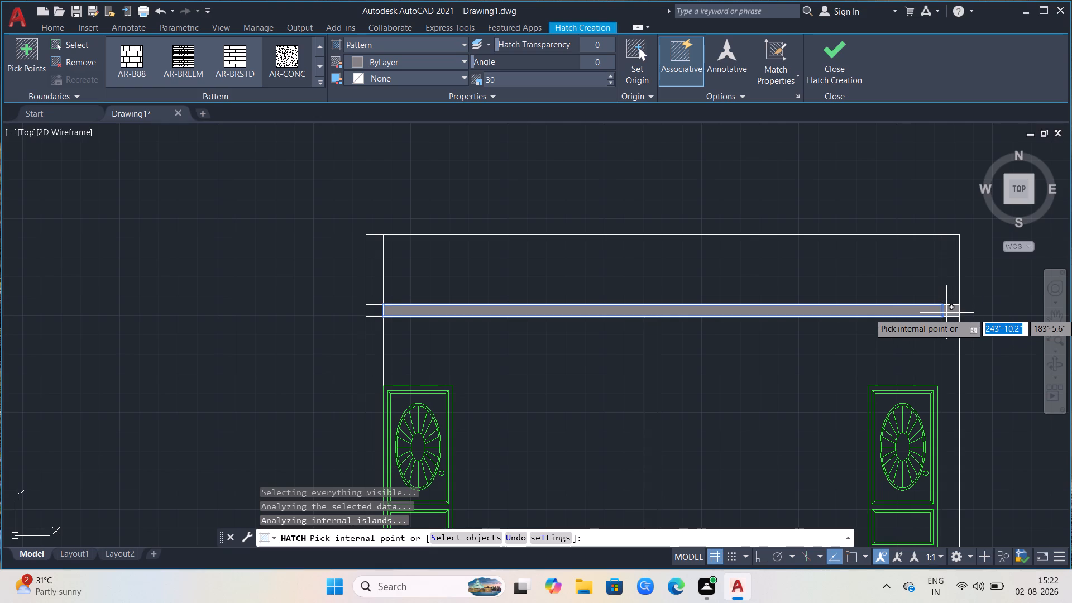
pyautogui.click(946, 313)
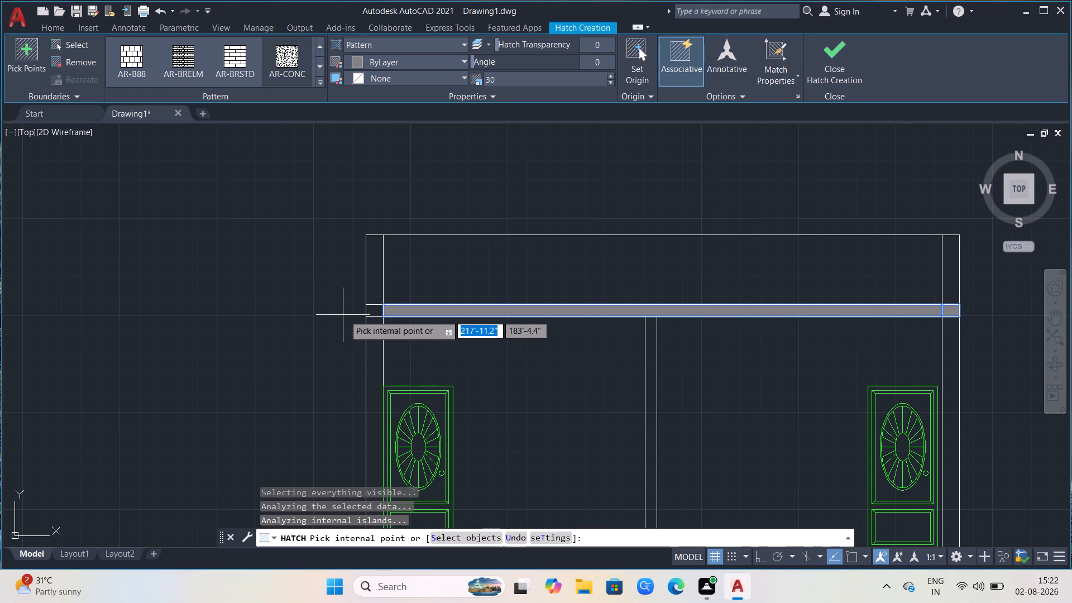
pyautogui.click(376, 313)
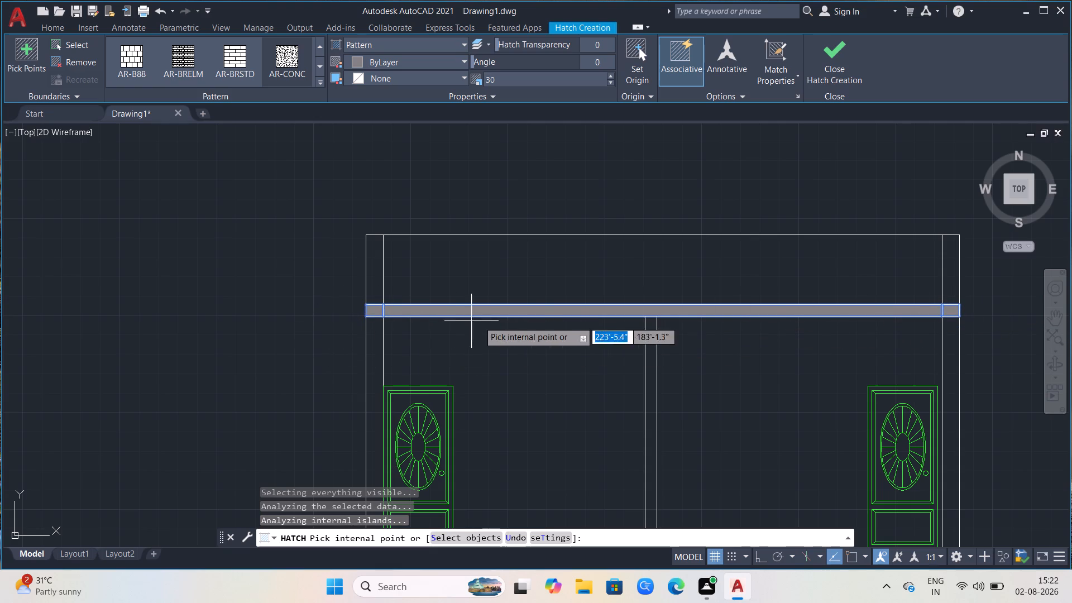
# Add the ground floor slab above the foundation to the same hatch and finish hatching.
pyautogui.scroll(-1, 551, 324)
pyautogui.scroll(-1, 756, 325)
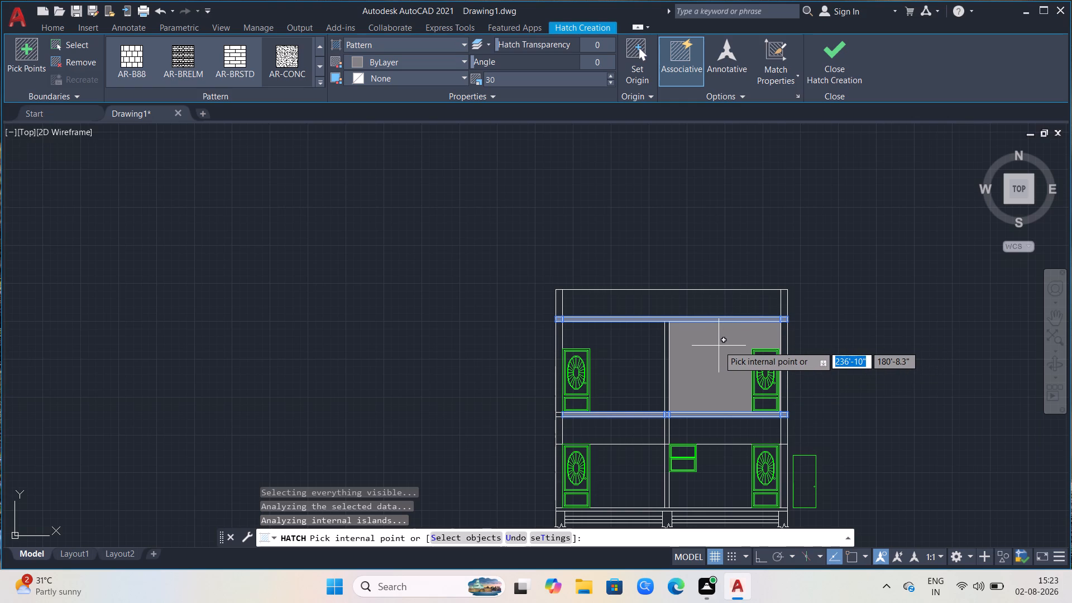
pyautogui.scroll(-1, 647, 244)
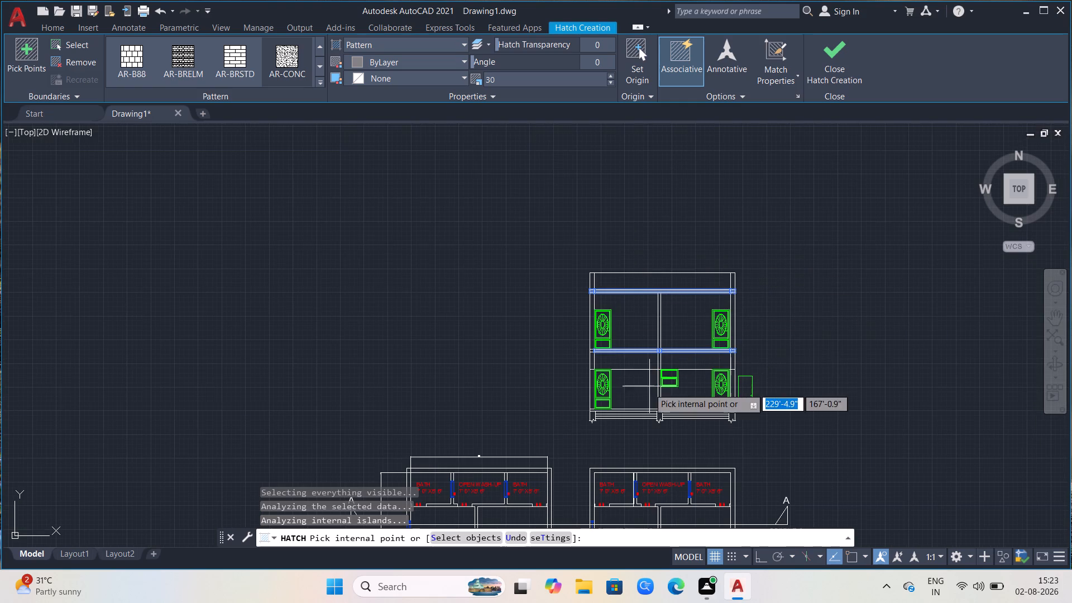
pyautogui.scroll(2, 644, 448)
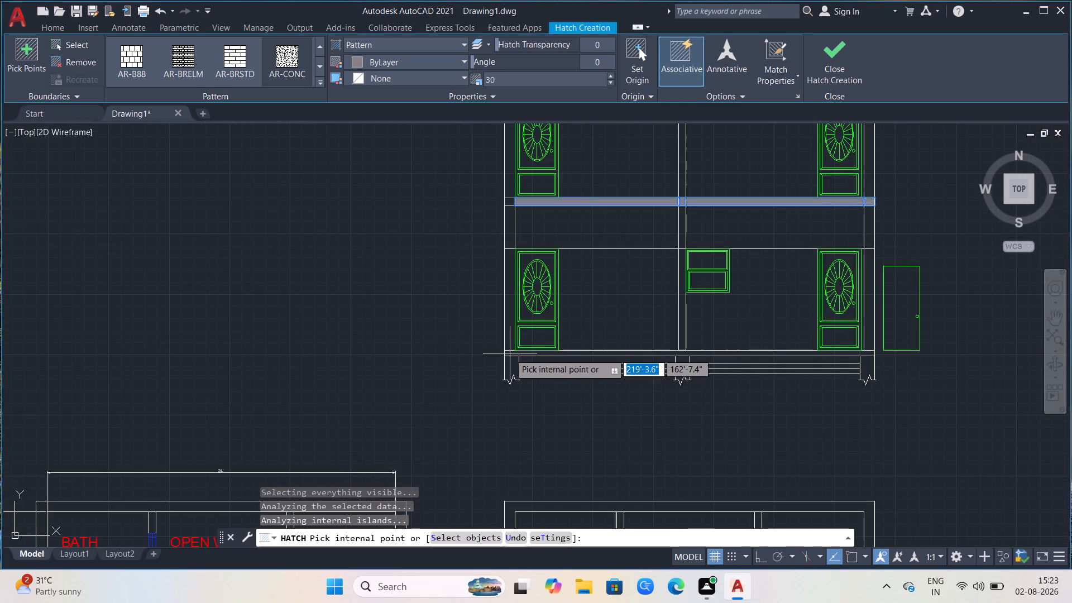
pyautogui.click(510, 353)
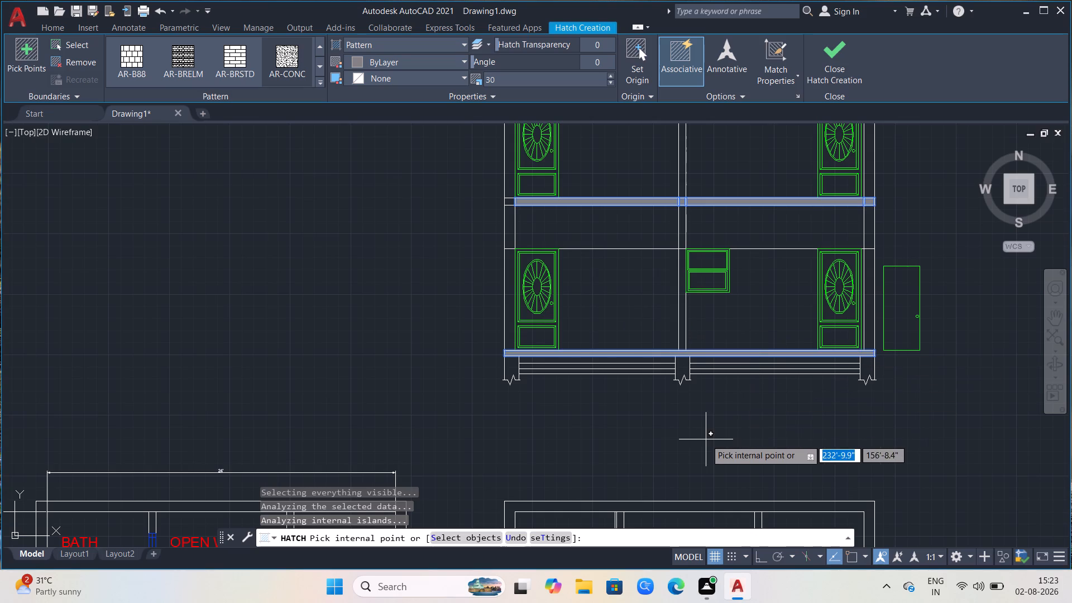
pyautogui.press('Escape')
# Trim the left outer wall's inner line and the hatch behind it where they cross the roof slab.
pyautogui.scroll(-1, 812, 429)
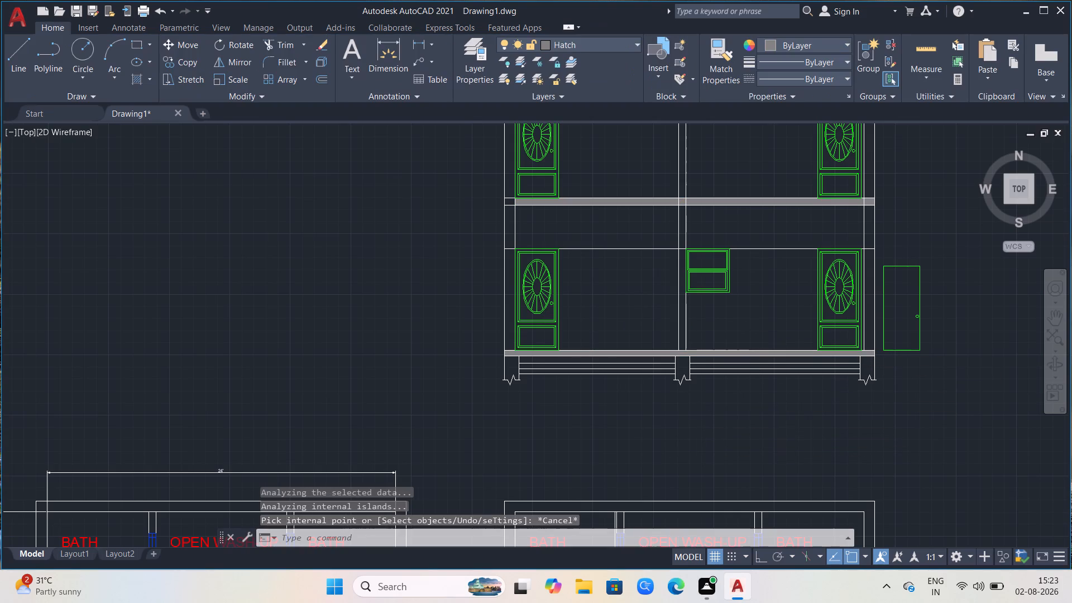
pyautogui.scroll(1, 690, 197)
pyautogui.scroll(-1, 690, 197)
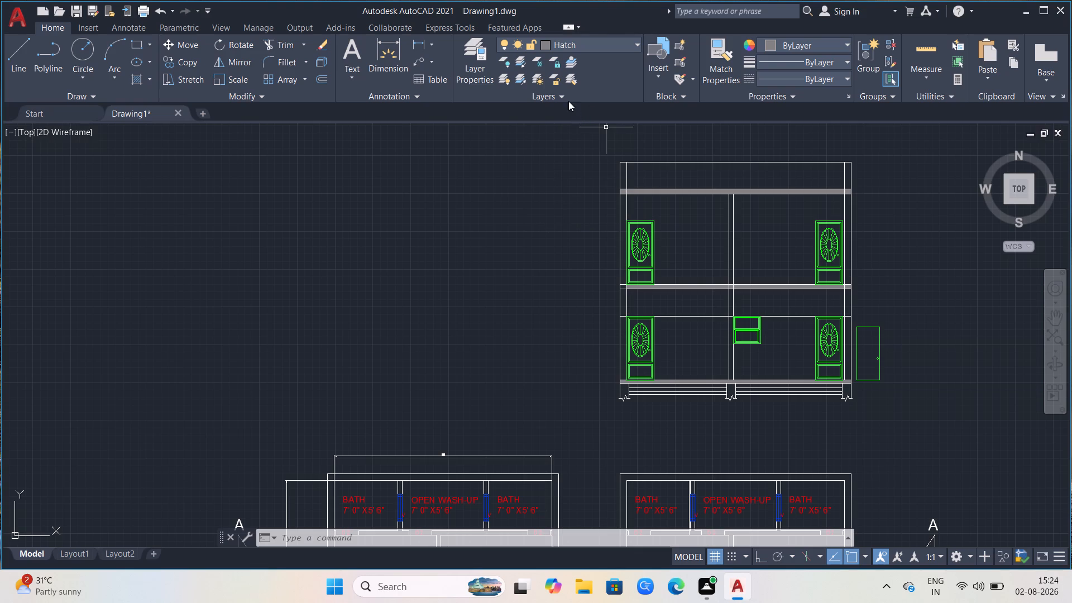
pyautogui.scroll(3, 553, 223)
pyautogui.scroll(-2, 543, 291)
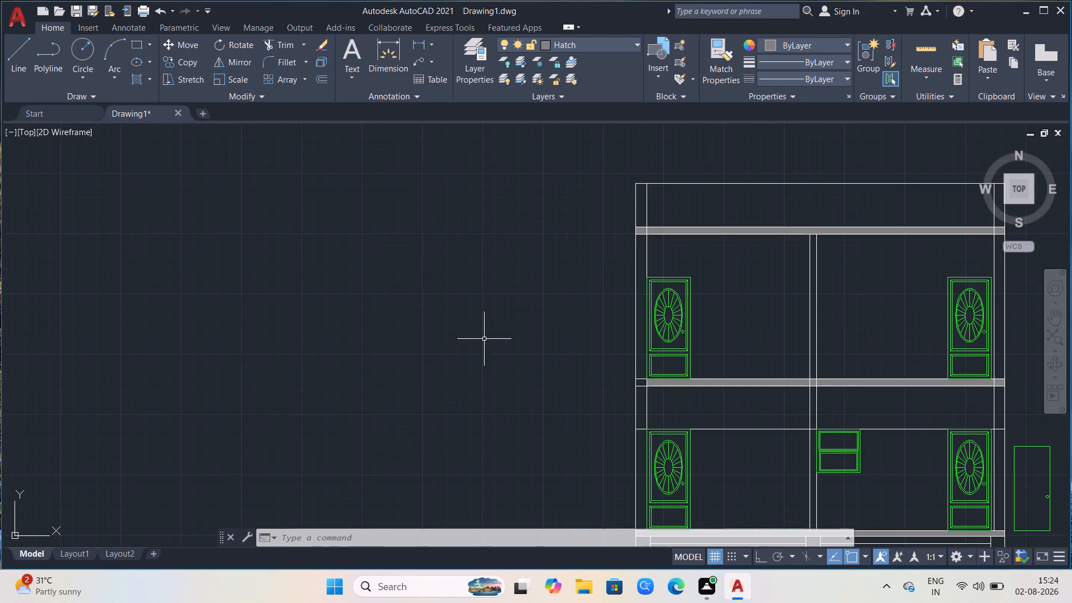
pyautogui.scroll(3, 669, 241)
pyautogui.scroll(1, 607, 161)
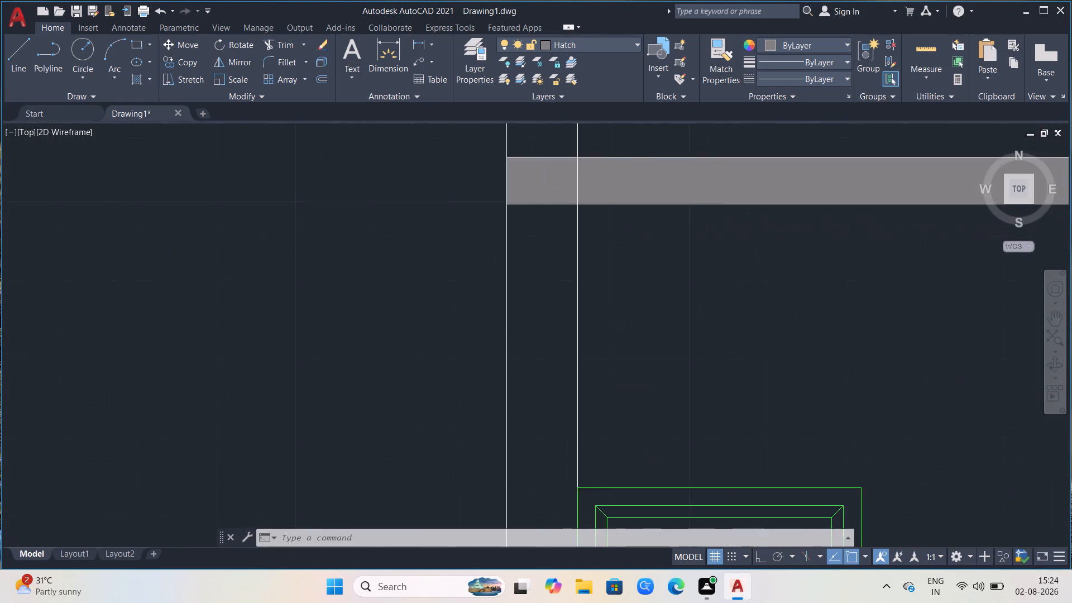
pyautogui.scroll(2, 607, 161)
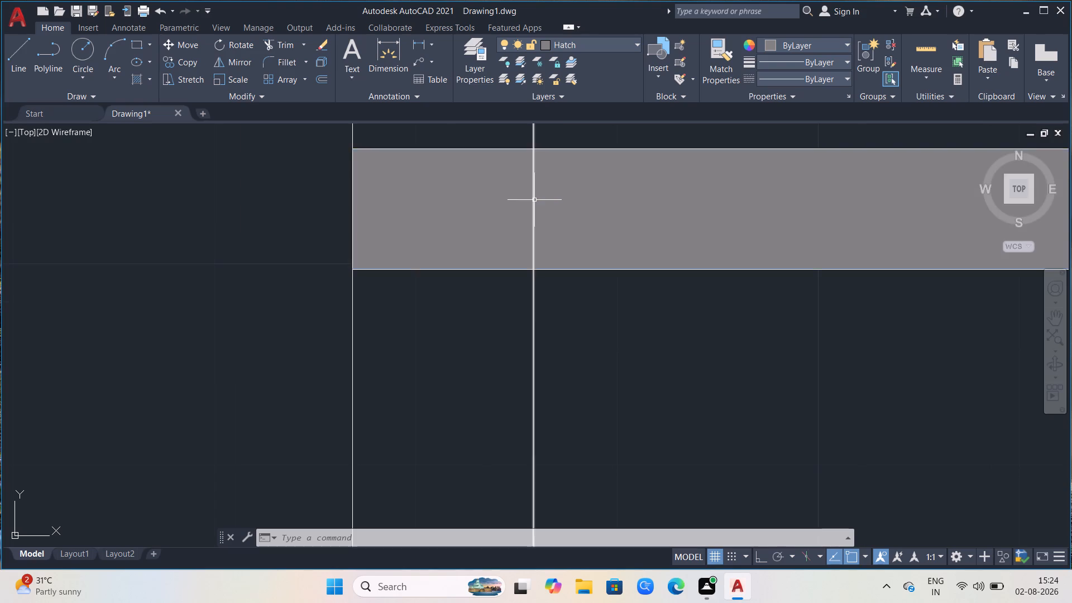
pyautogui.scroll(2, 534, 200)
pyautogui.click(530, 208)
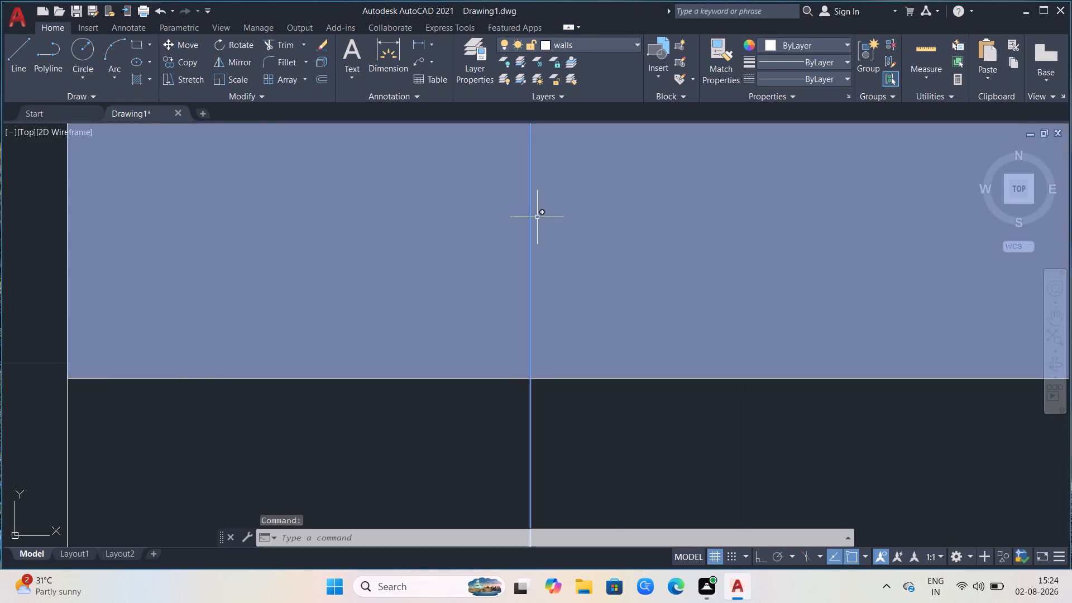
pyautogui.scroll(-2, 537, 218)
pyautogui.press('Escape')
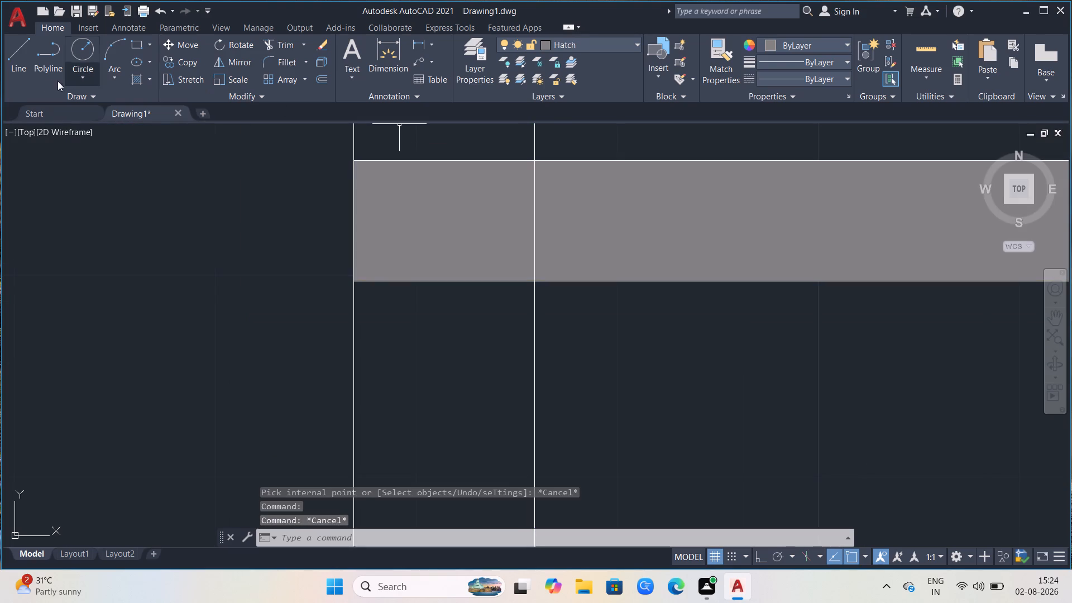
pyautogui.write('TR')
pyautogui.press('Return')
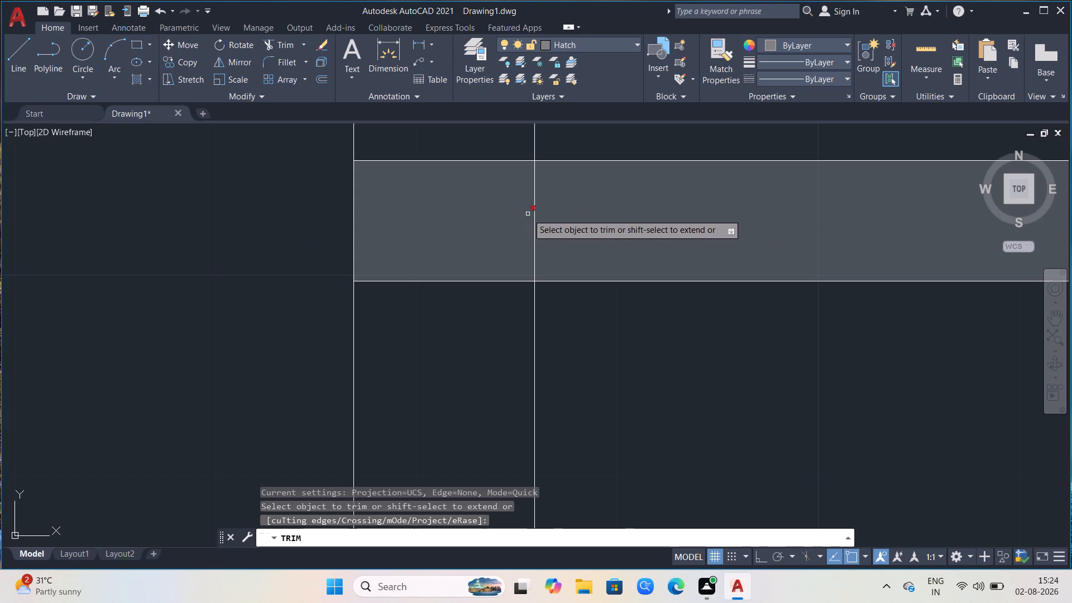
pyautogui.scroll(3, 536, 212)
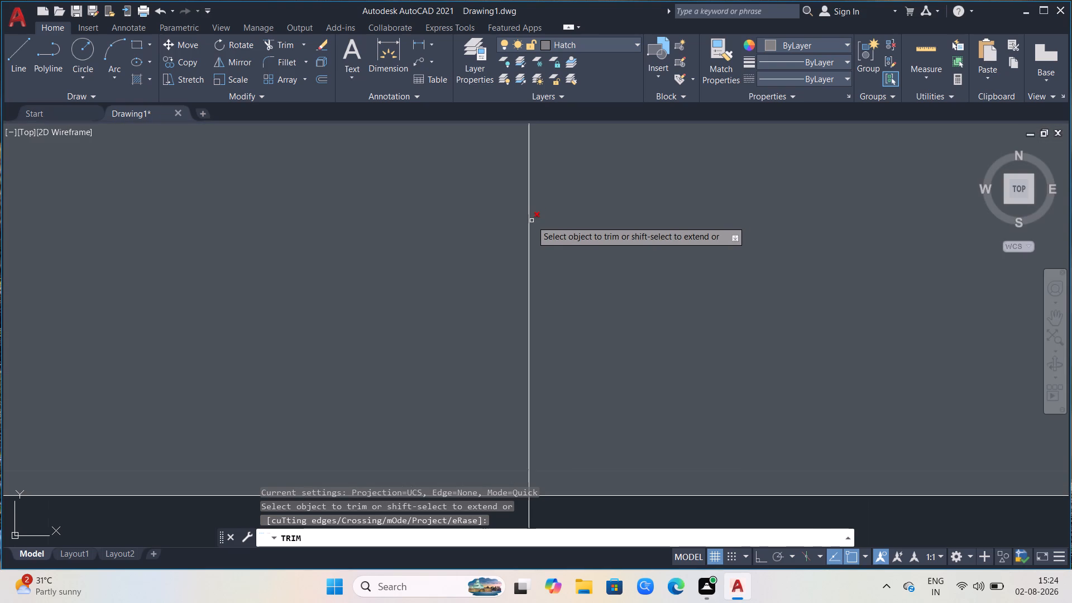
pyautogui.click(530, 223)
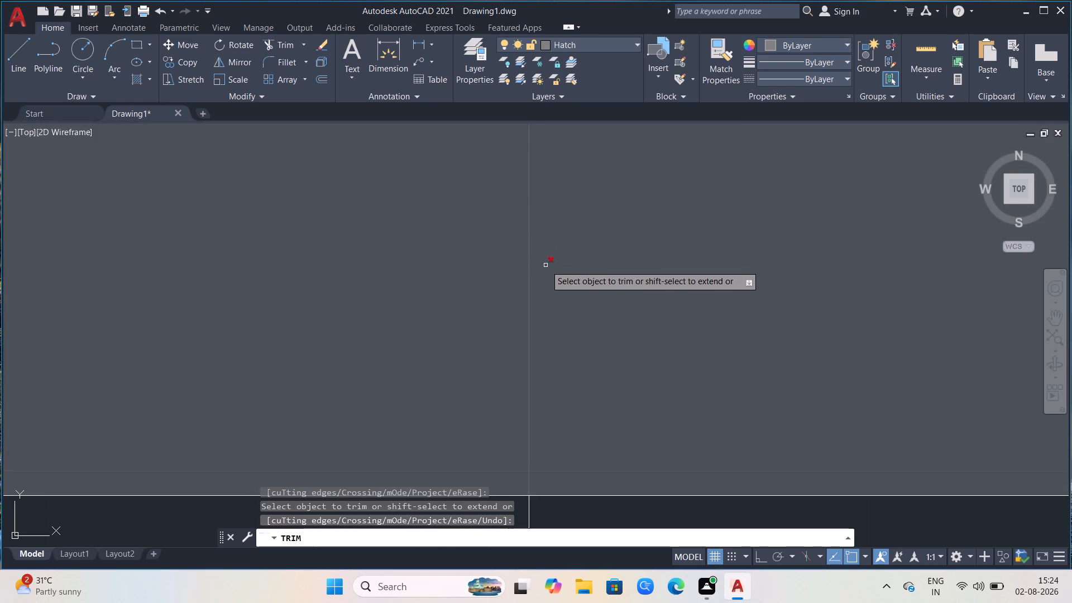
pyautogui.scroll(-4, 545, 265)
pyautogui.scroll(3, 528, 265)
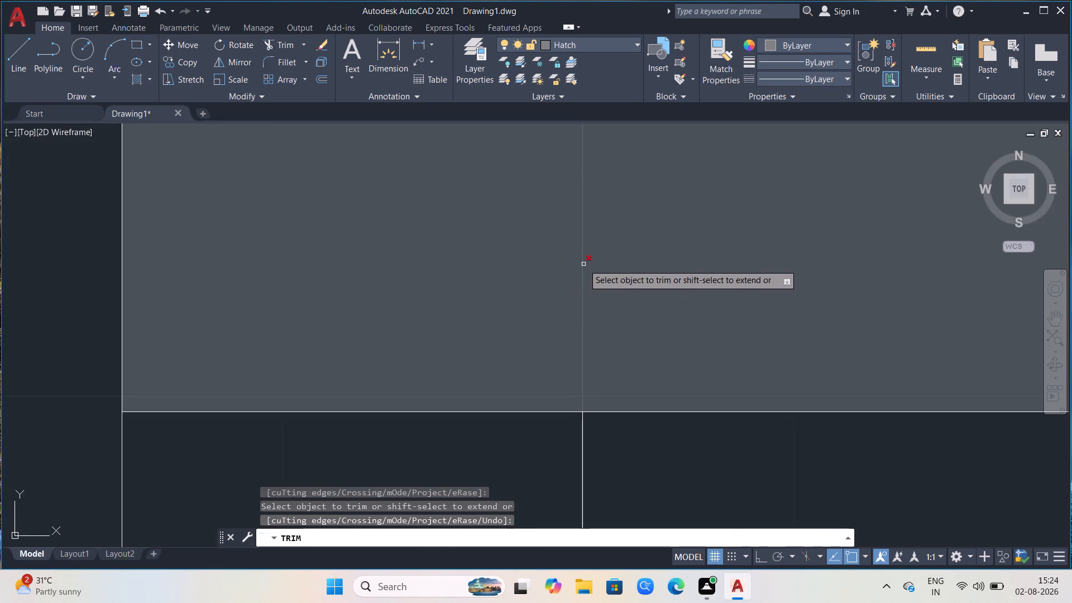
pyautogui.click(582, 265)
pyautogui.click(584, 265)
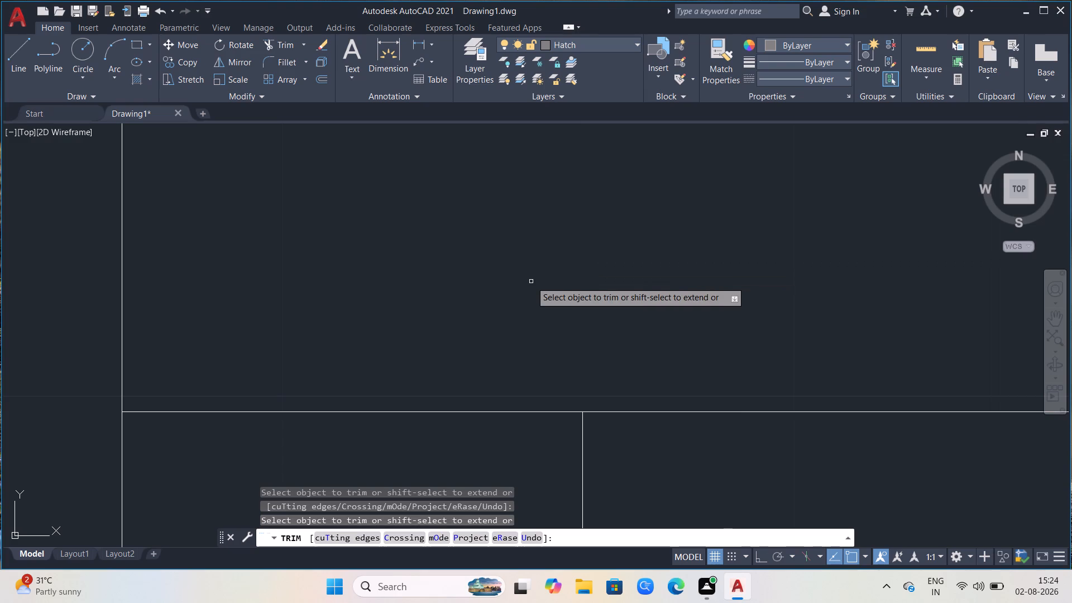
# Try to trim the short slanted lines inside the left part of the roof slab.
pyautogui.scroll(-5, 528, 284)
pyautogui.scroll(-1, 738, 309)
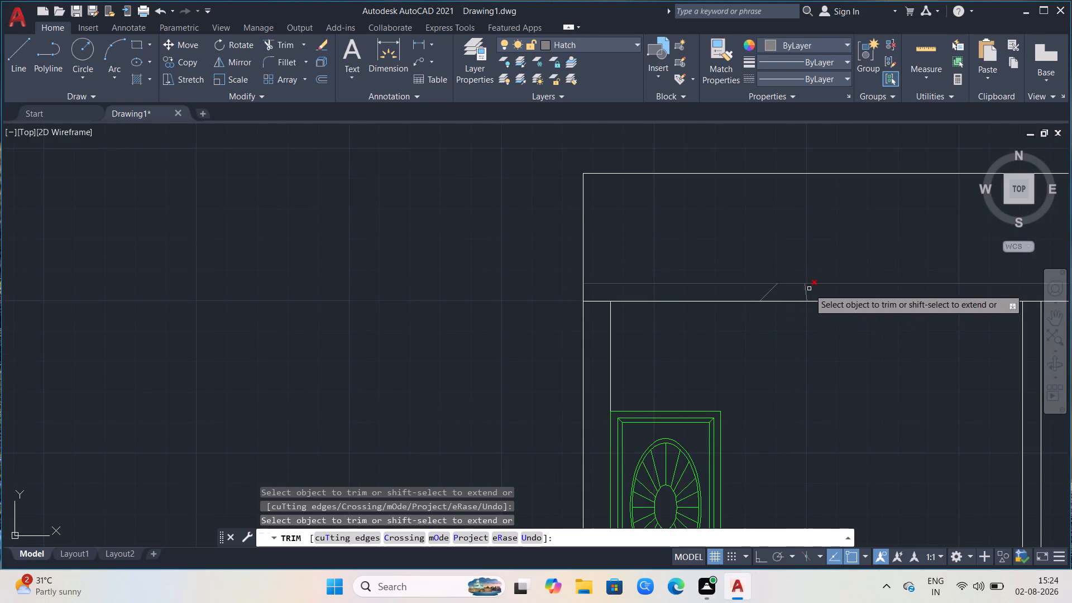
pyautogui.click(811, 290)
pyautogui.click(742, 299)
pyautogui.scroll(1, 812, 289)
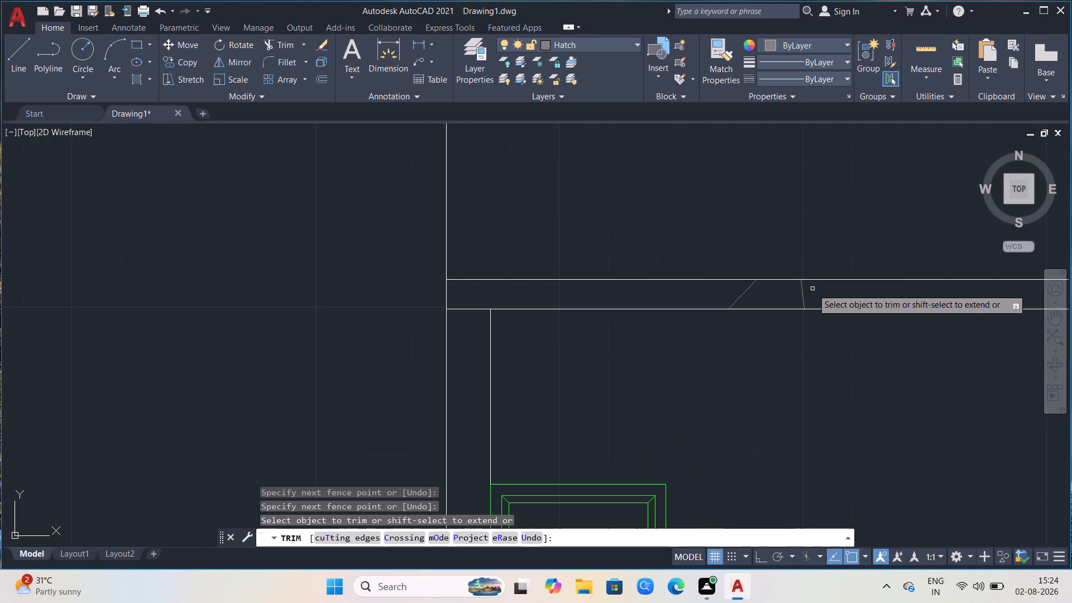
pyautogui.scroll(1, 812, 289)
# Trim the right outer wall's inner line where it crosses the roof slab and finish trimming.
pyautogui.scroll(-2, 725, 309)
pyautogui.scroll(-4, 653, 304)
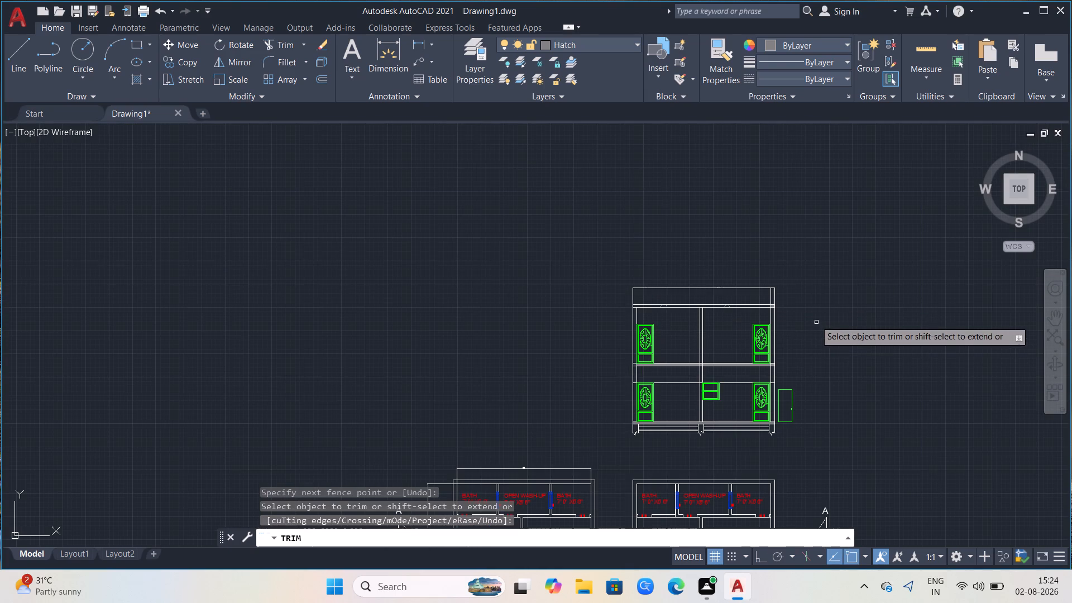
pyautogui.scroll(2, 791, 309)
pyautogui.scroll(2, 745, 301)
pyautogui.click(751, 300)
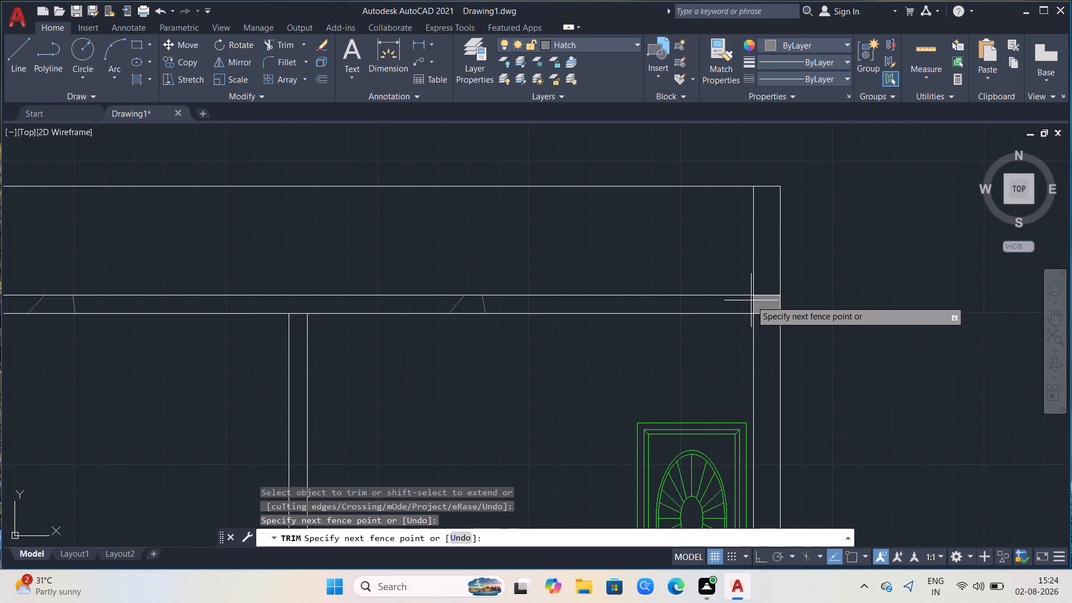
pyautogui.click(765, 304)
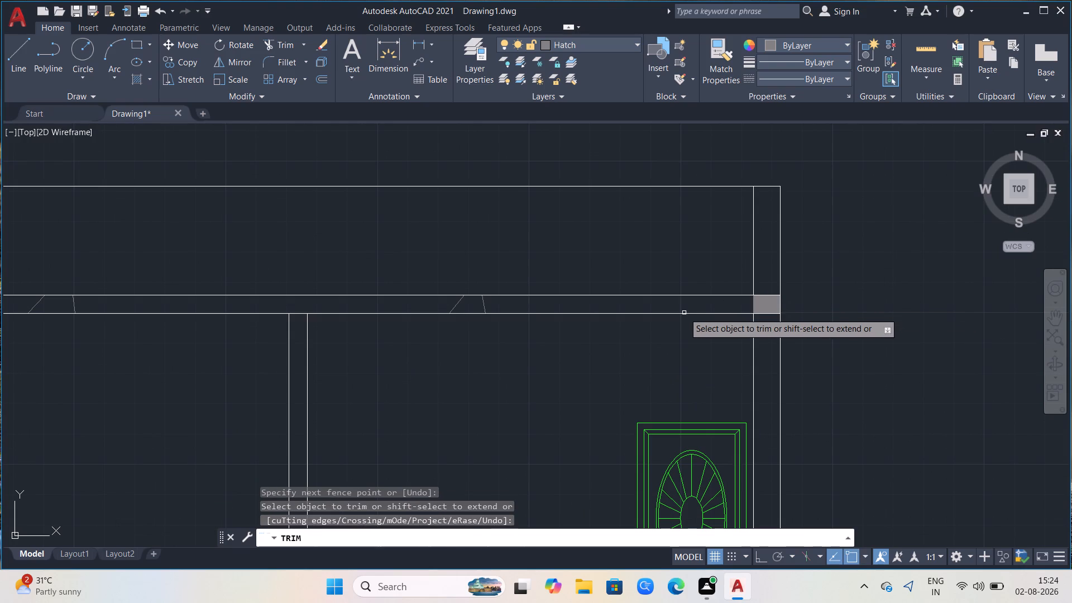
pyautogui.press('Escape')
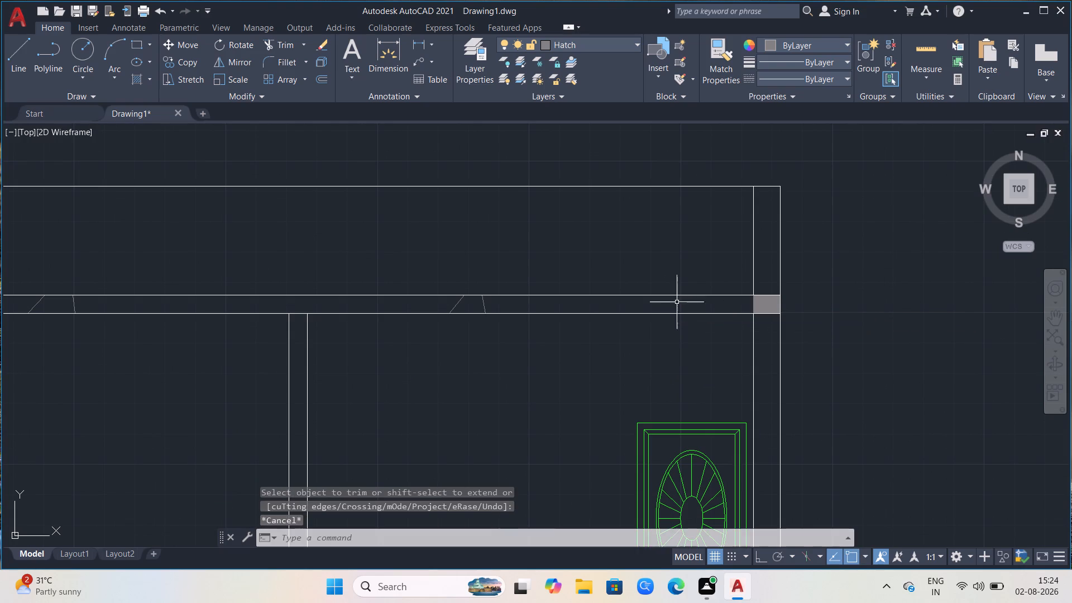
# Trim both middle wall lines and the hatch between them where they cross the upper floor slab.
pyautogui.scroll(-1, 962, 233)
pyautogui.scroll(-1, 611, 313)
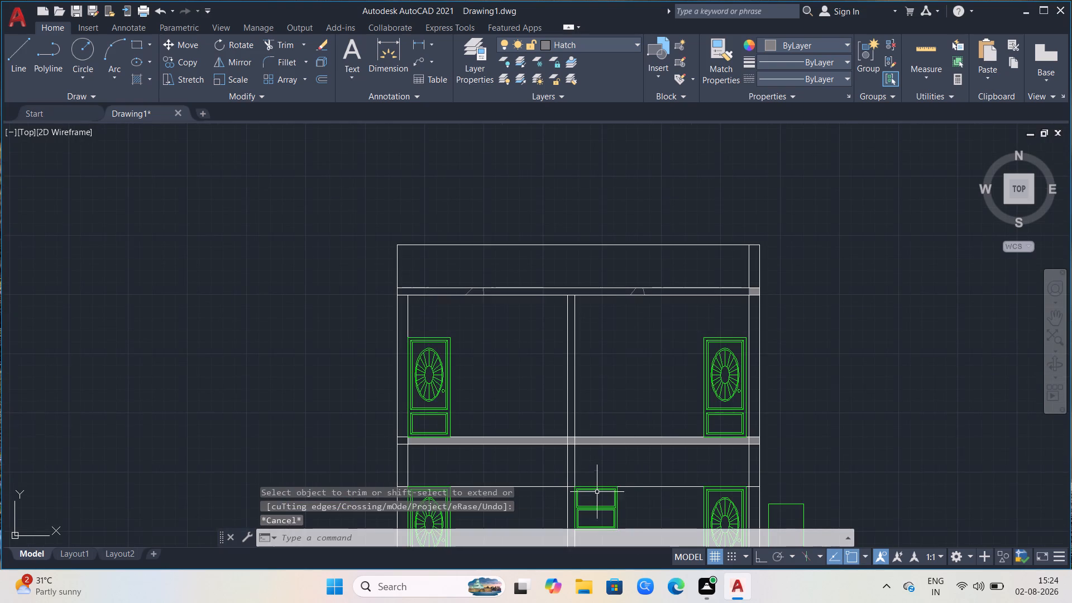
pyautogui.scroll(3, 590, 494)
pyautogui.click(533, 283)
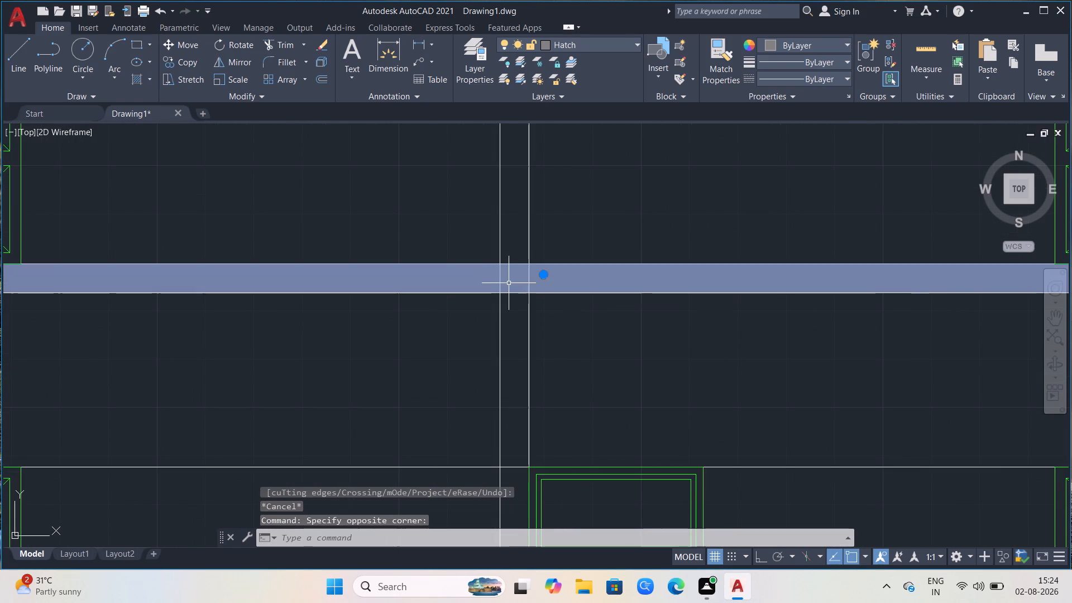
pyautogui.press('Escape')
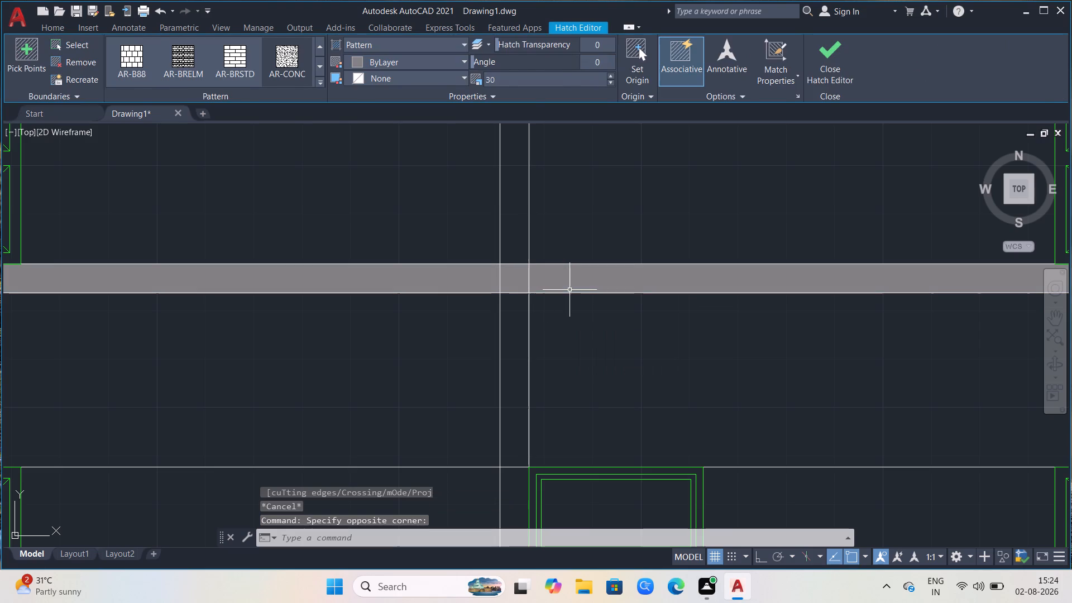
pyautogui.write('TR')
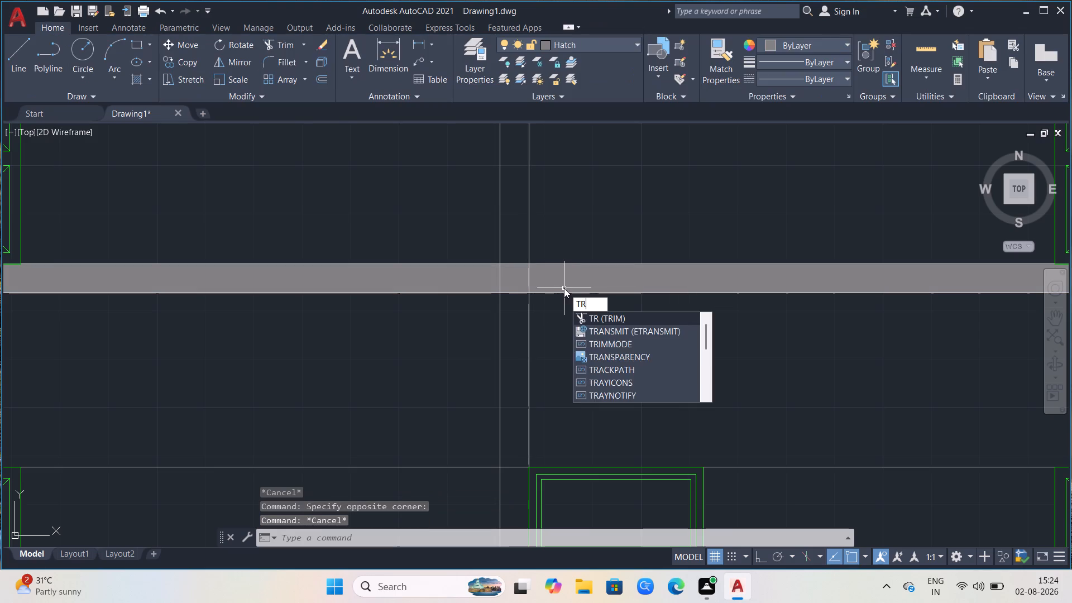
pyautogui.press('Return')
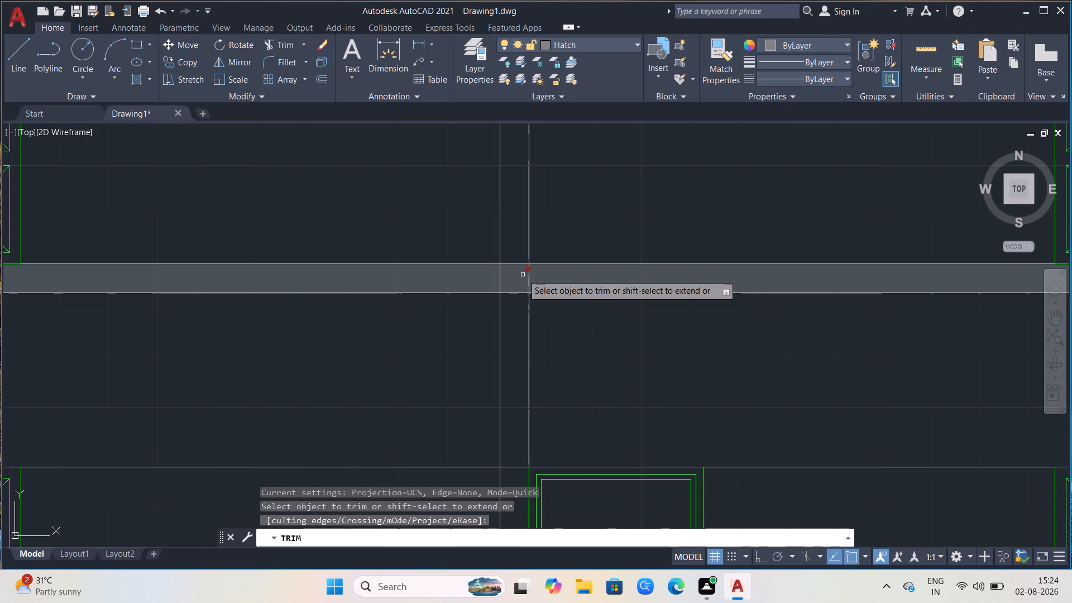
pyautogui.click(528, 275)
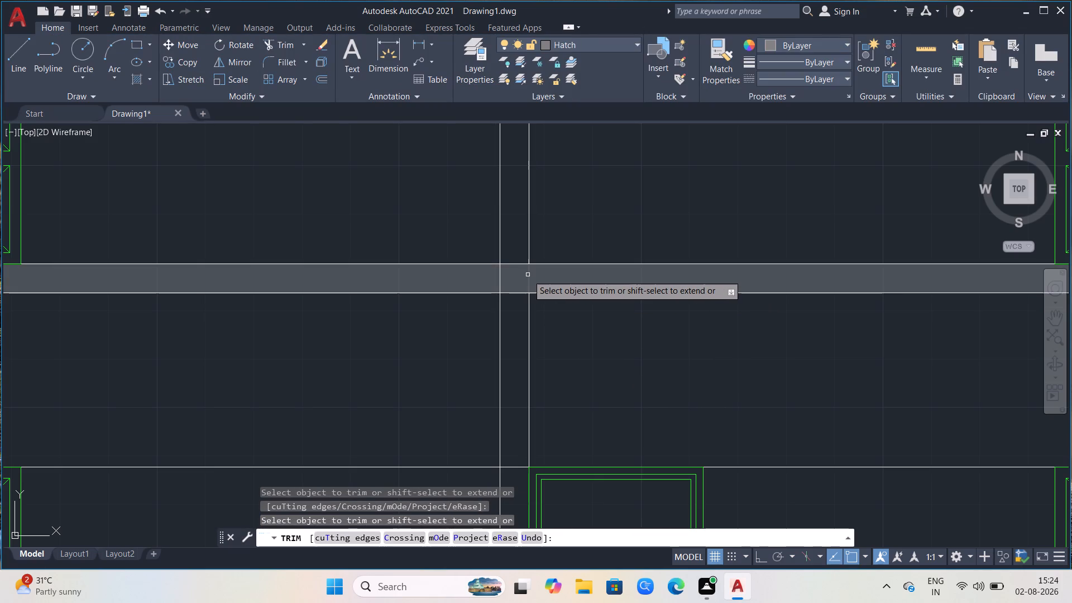
pyautogui.click(528, 275)
pyautogui.click(528, 275)
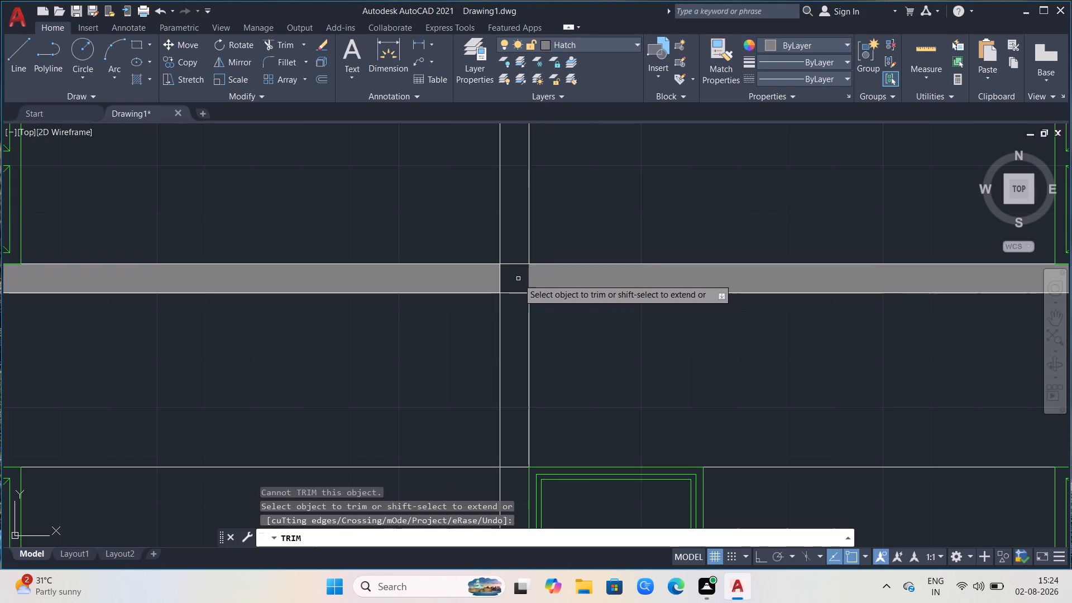
pyautogui.click(501, 277)
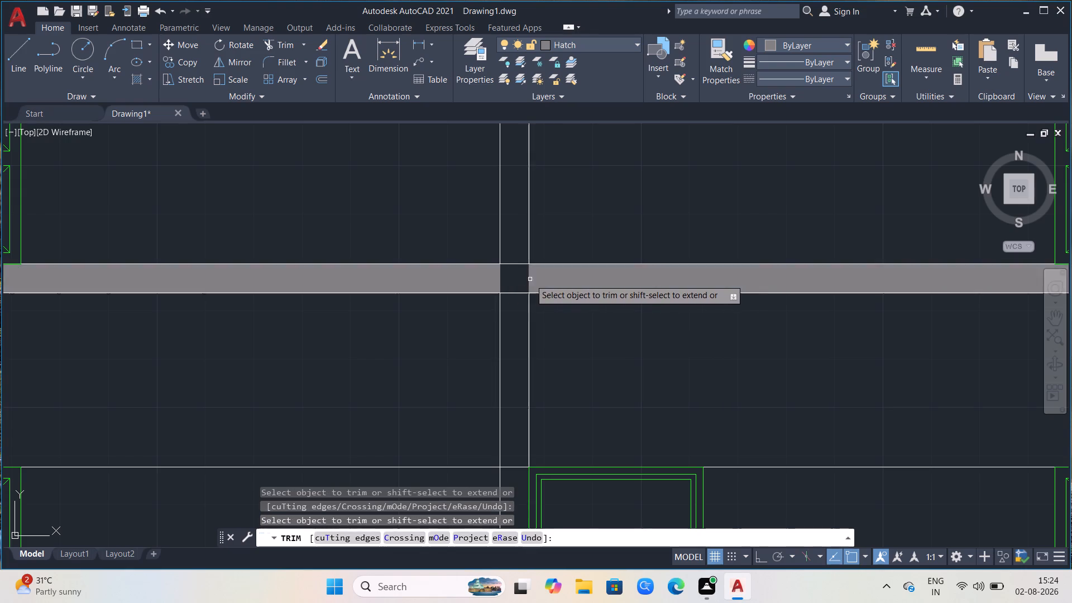
# Trim the inner lines of the left and right outer walls where they cross the upper floor slab.
pyautogui.scroll(-1, 692, 289)
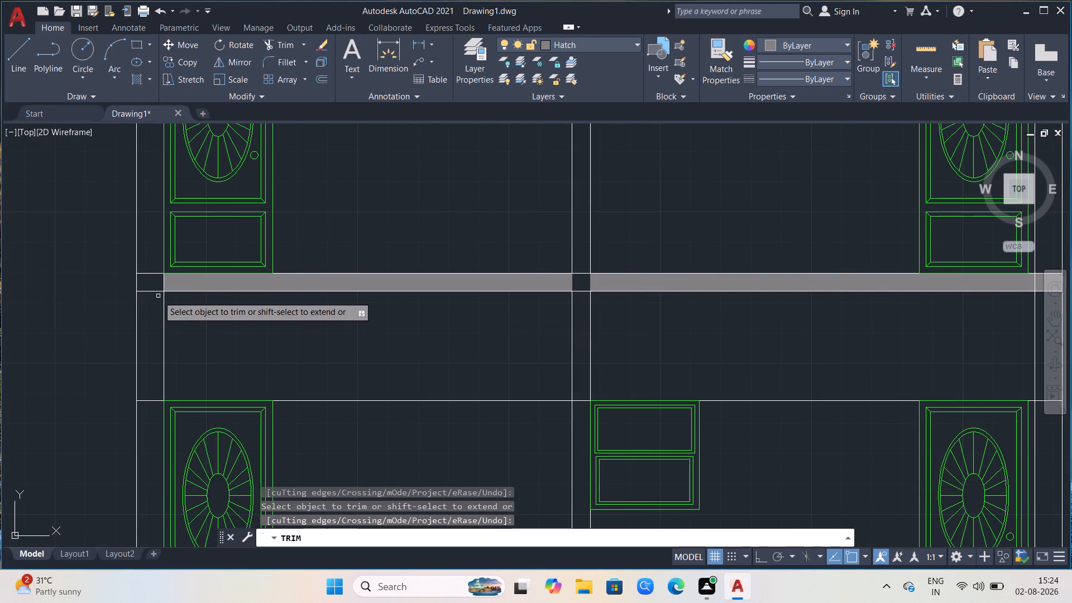
pyautogui.scroll(1, 160, 295)
pyautogui.click(165, 270)
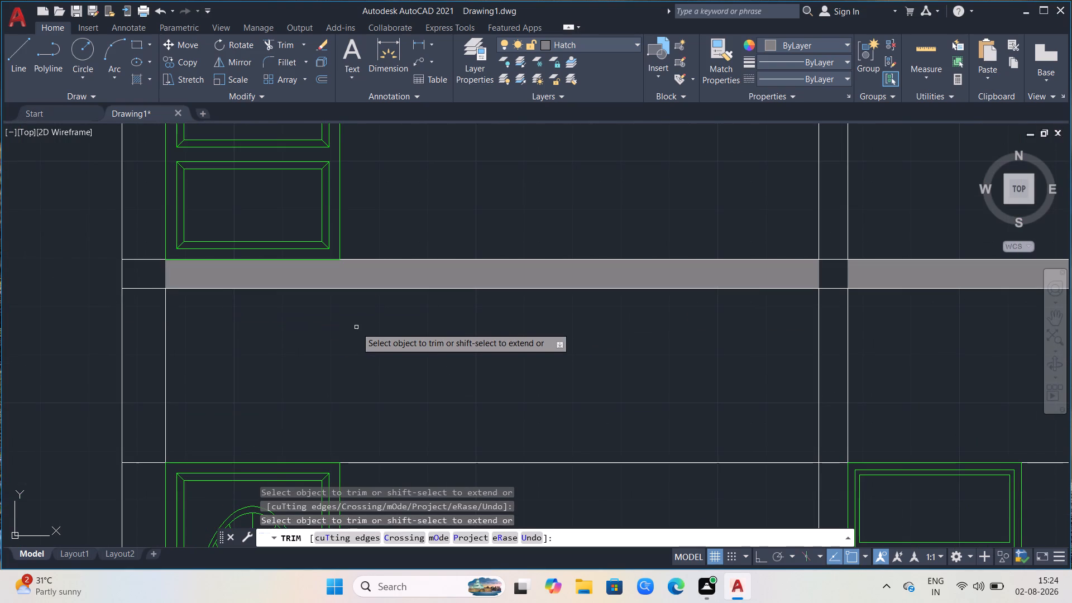
pyautogui.scroll(-1, 361, 338)
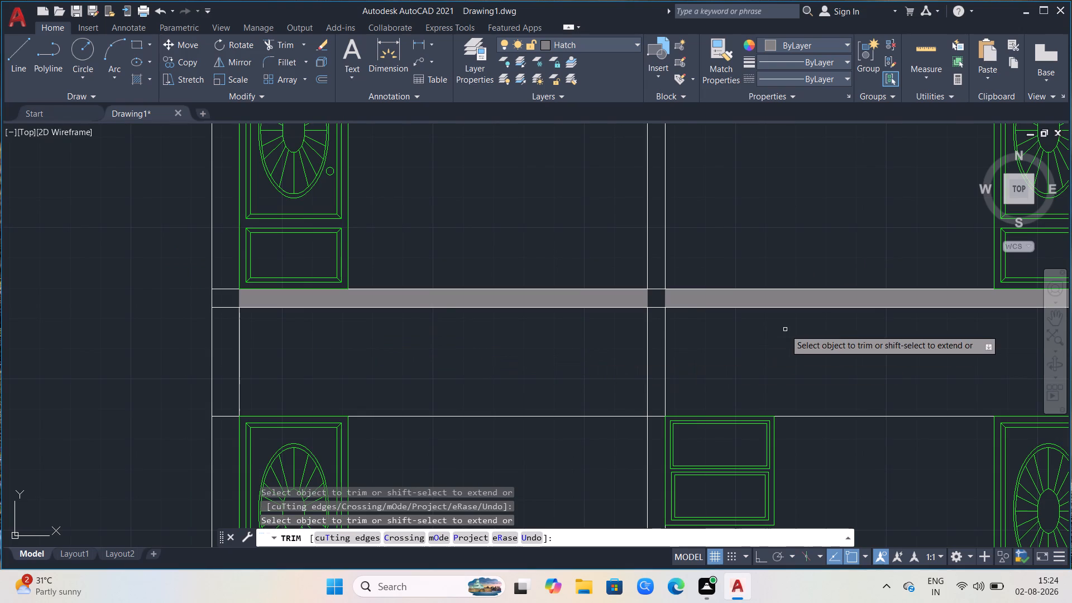
pyautogui.scroll(-2, 798, 328)
pyautogui.scroll(2, 956, 331)
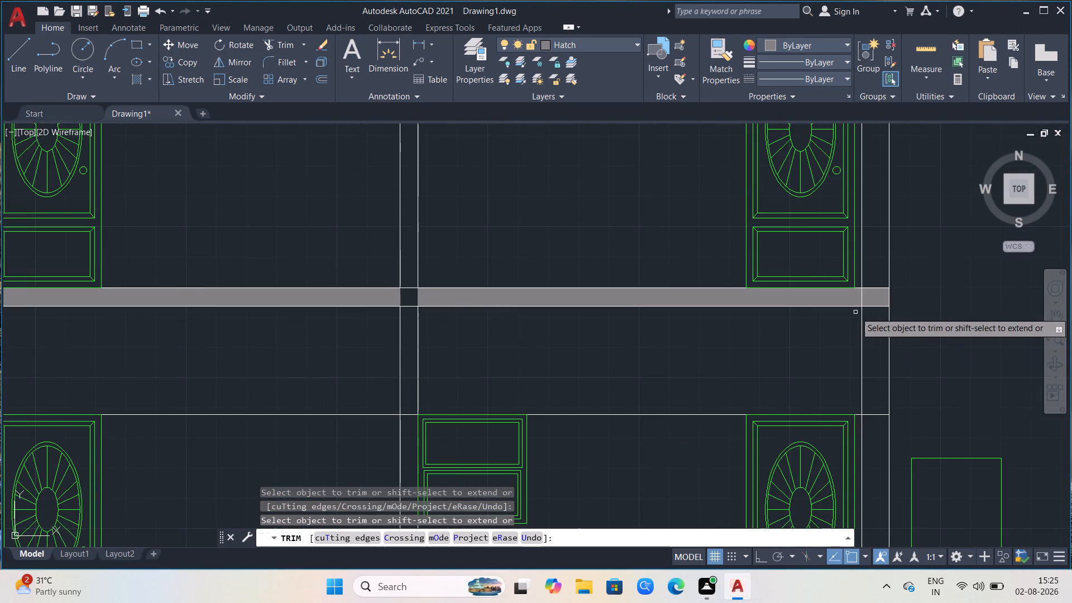
pyautogui.click(861, 299)
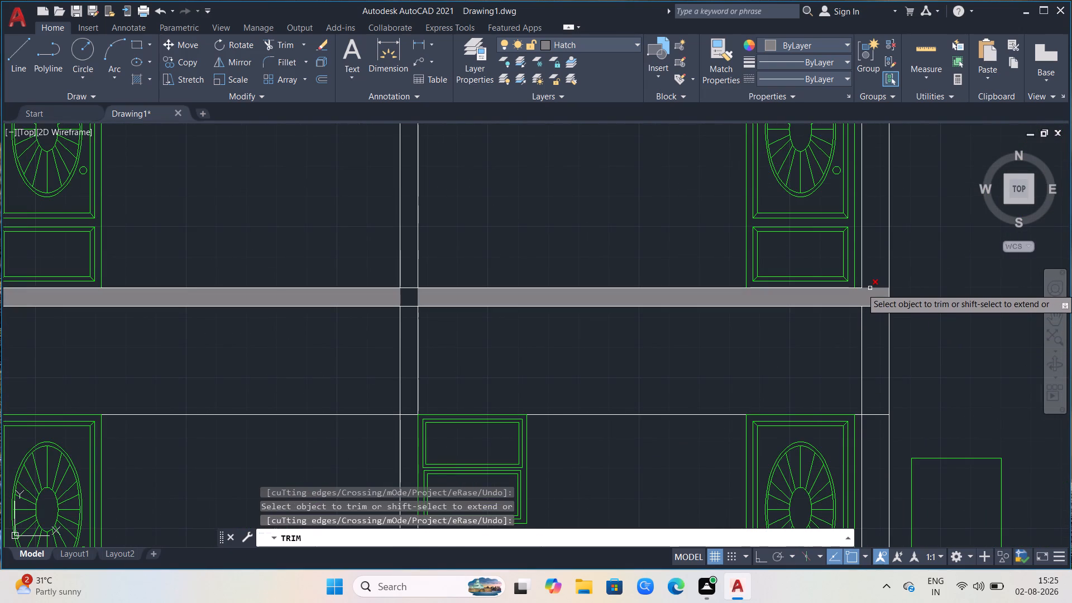
pyautogui.click(870, 288)
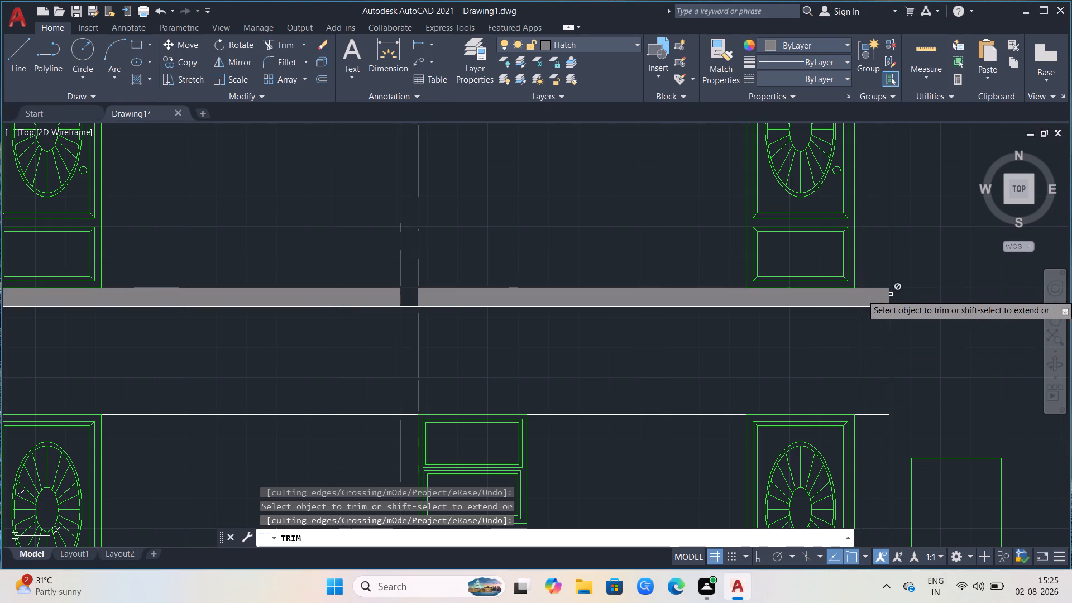
pyautogui.hotkey('ctrl', 'z')
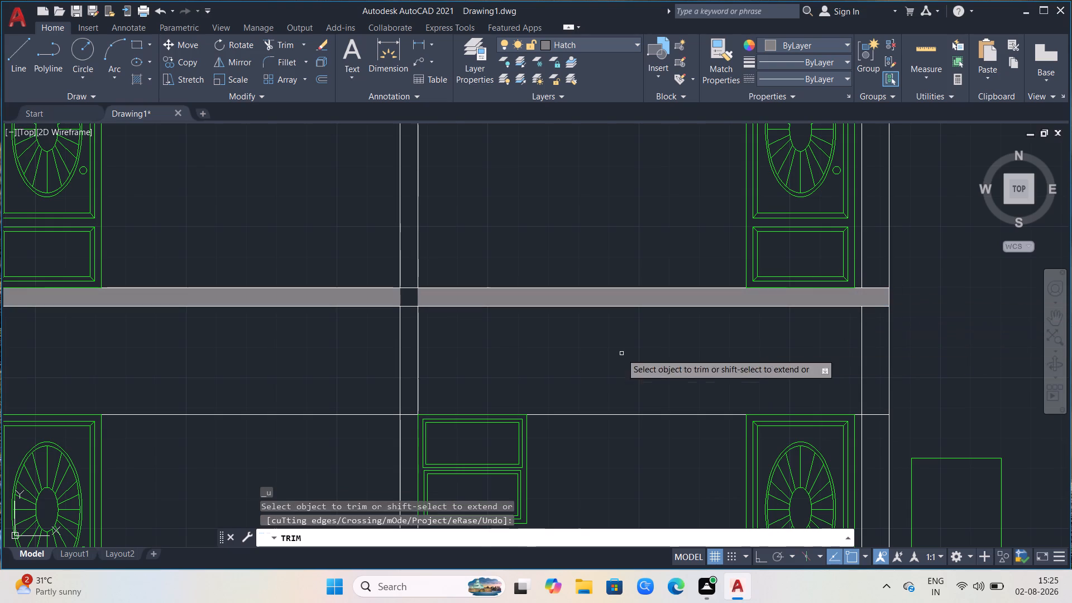
# Trim away the hatch patch where the roof slab crosses the right outer wall.
pyautogui.scroll(-1, 681, 313)
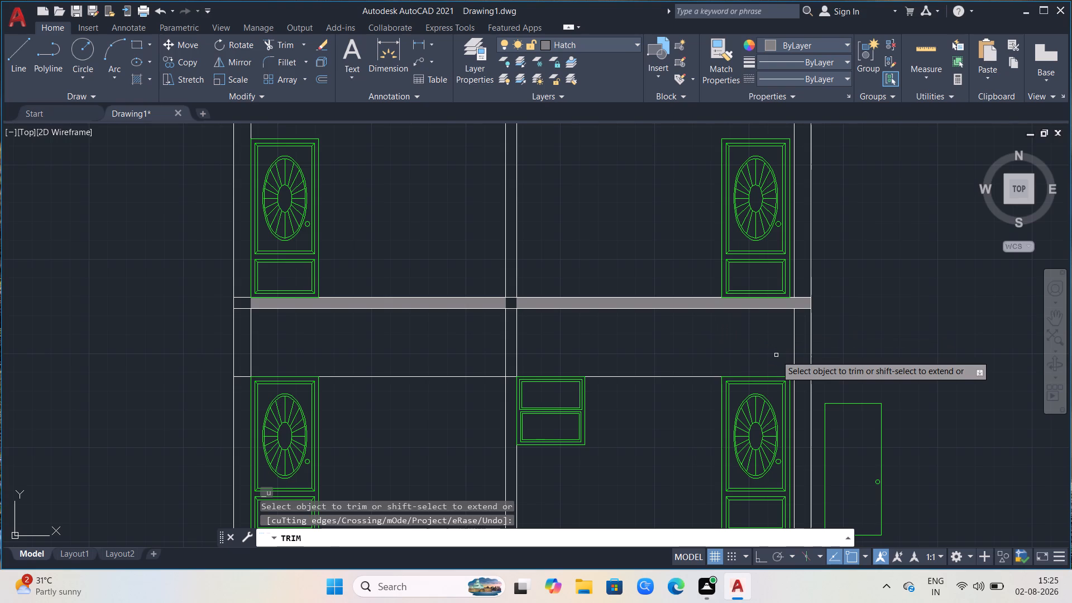
pyautogui.scroll(-1, 688, 377)
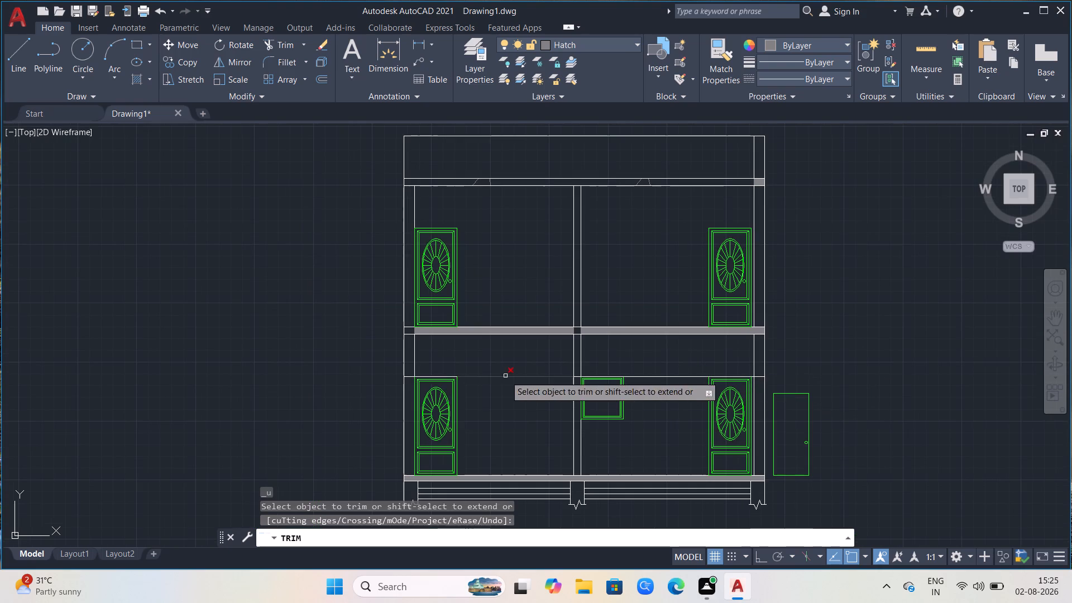
pyautogui.scroll(2, 523, 200)
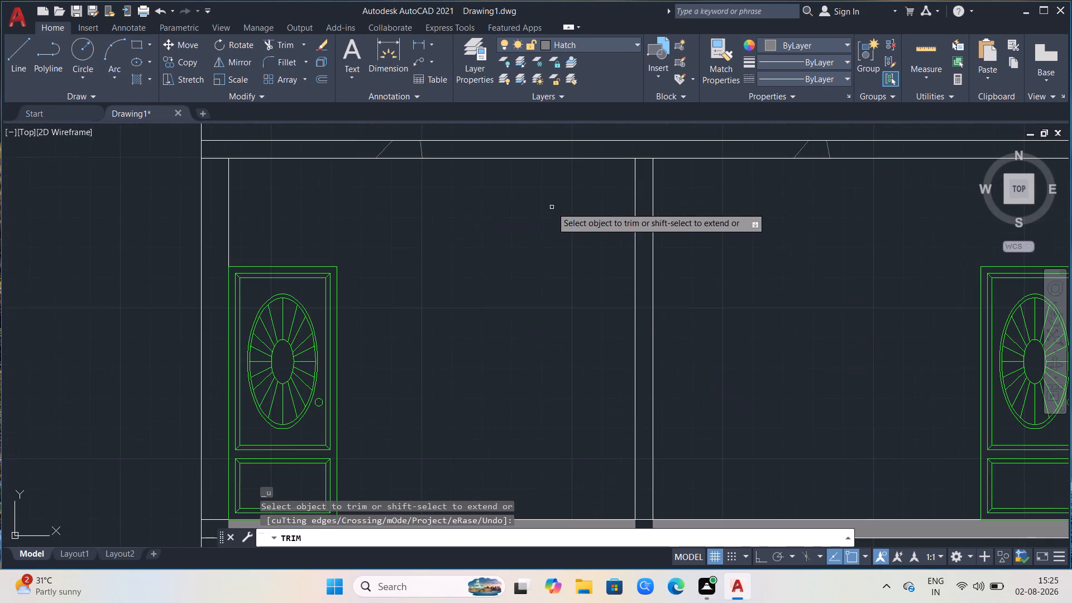
pyautogui.scroll(-1, 747, 183)
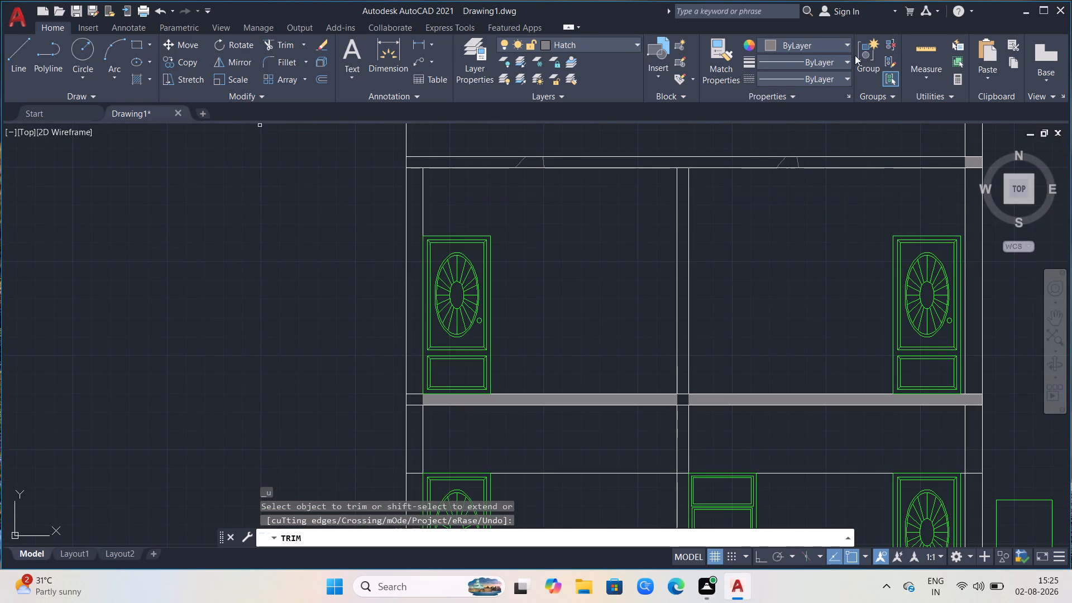
pyautogui.click(974, 162)
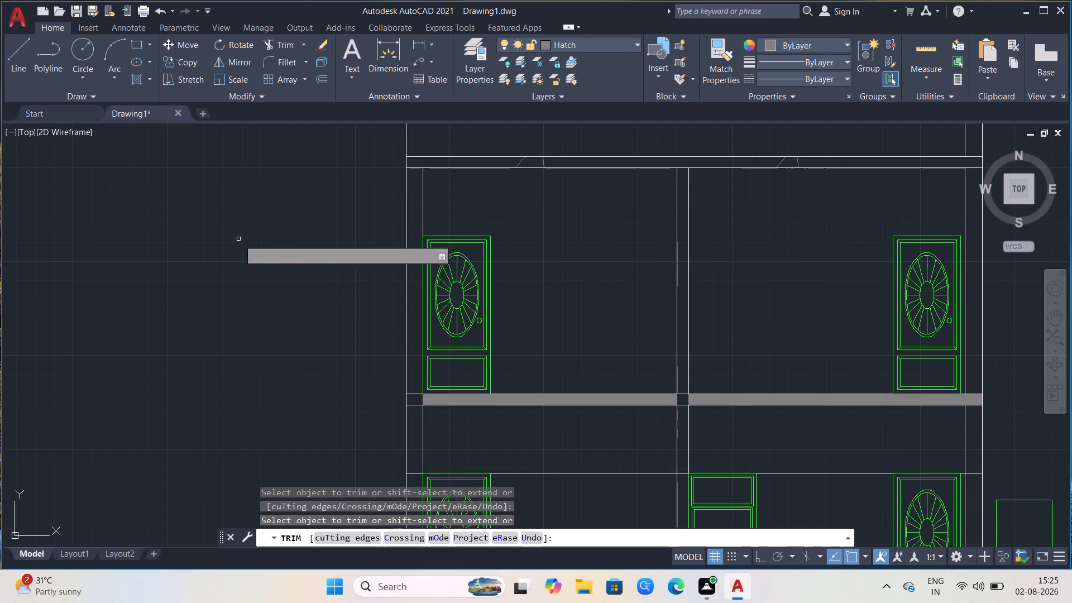
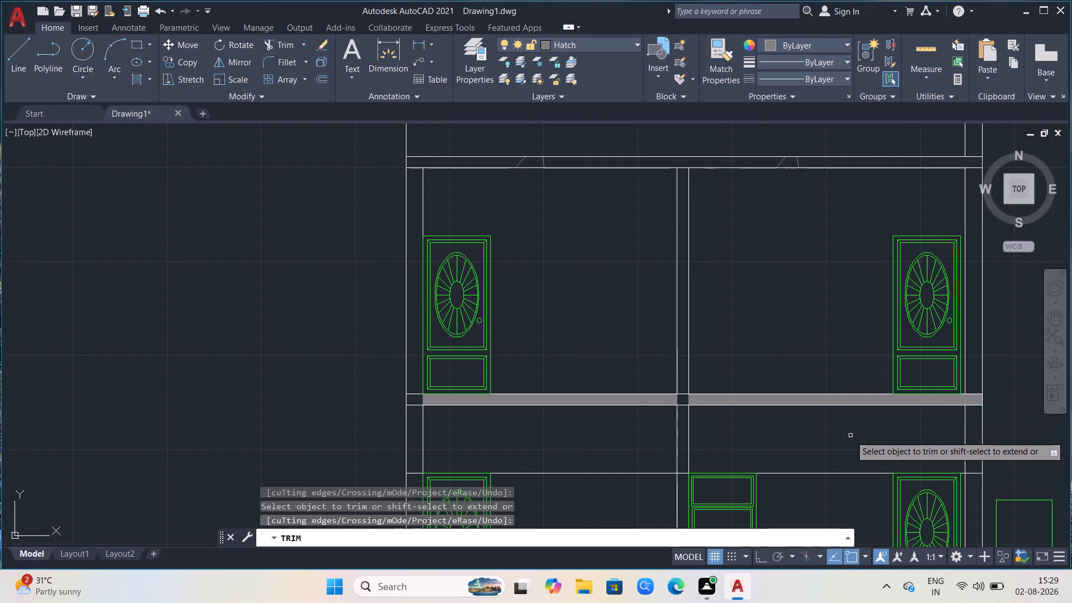
# Hatch the section's intermediate floor slab across its full length, including the column junctions, and the roof slab above it.
pyautogui.scroll(-1, 896, 329)
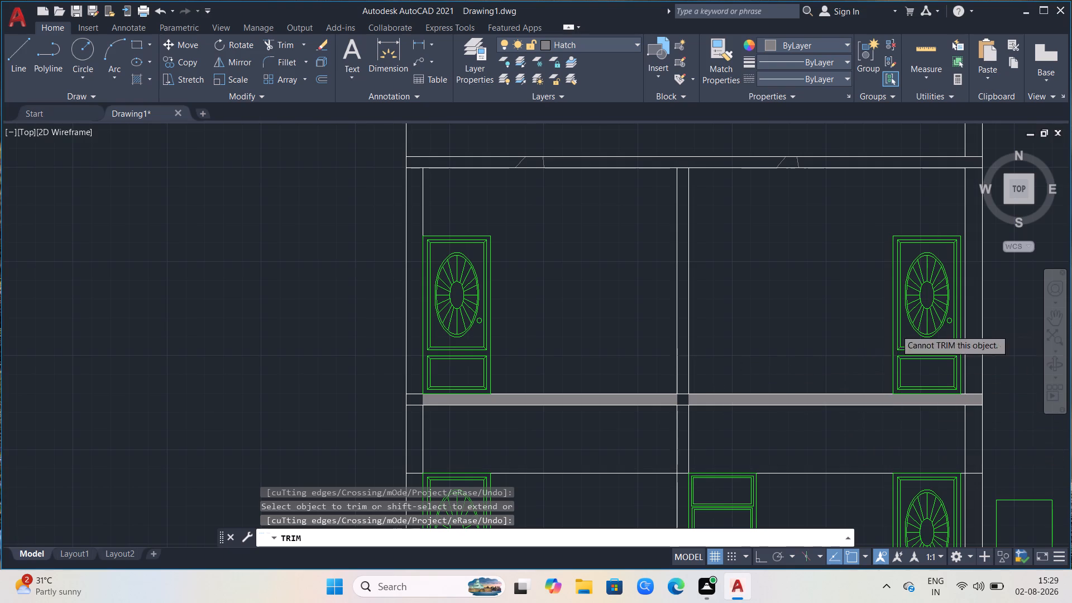
pyautogui.scroll(-1, 898, 370)
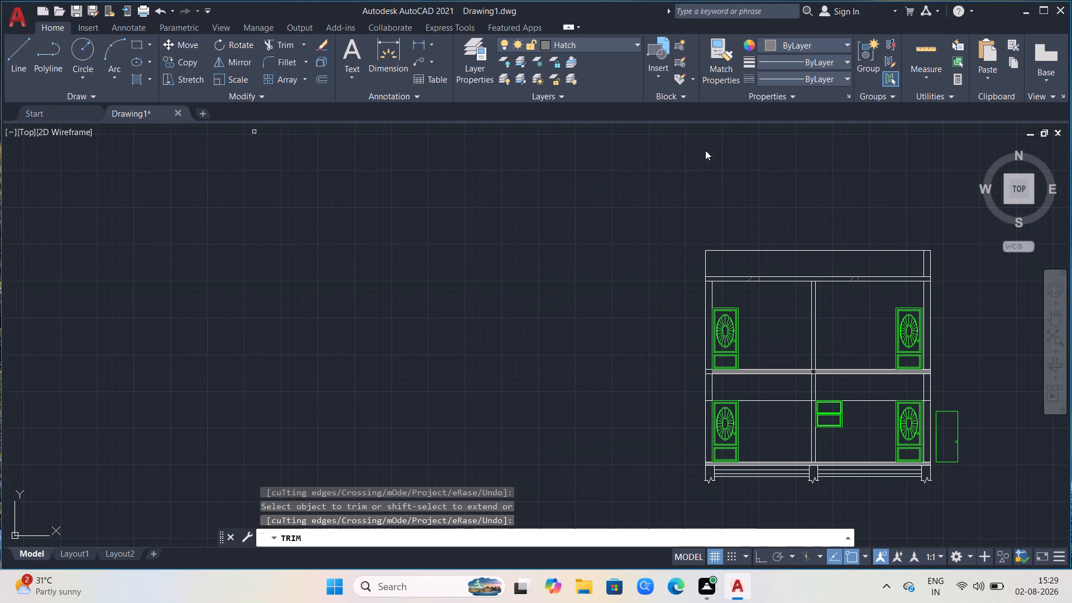
pyautogui.scroll(-1, 978, 418)
pyautogui.scroll(2, 982, 414)
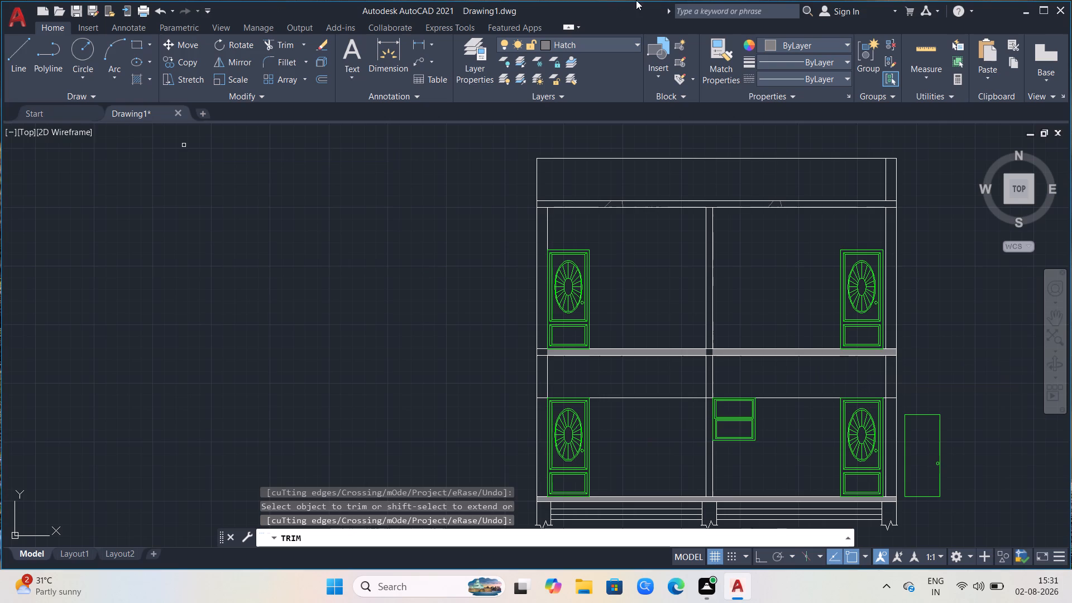
pyautogui.scroll(2, 745, 362)
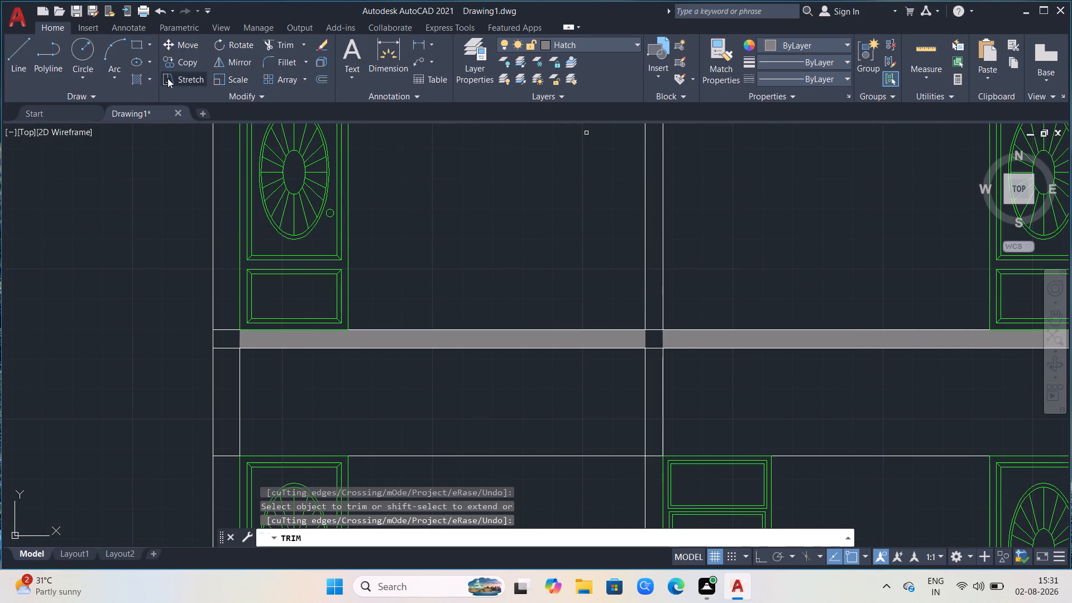
pyautogui.click(139, 75)
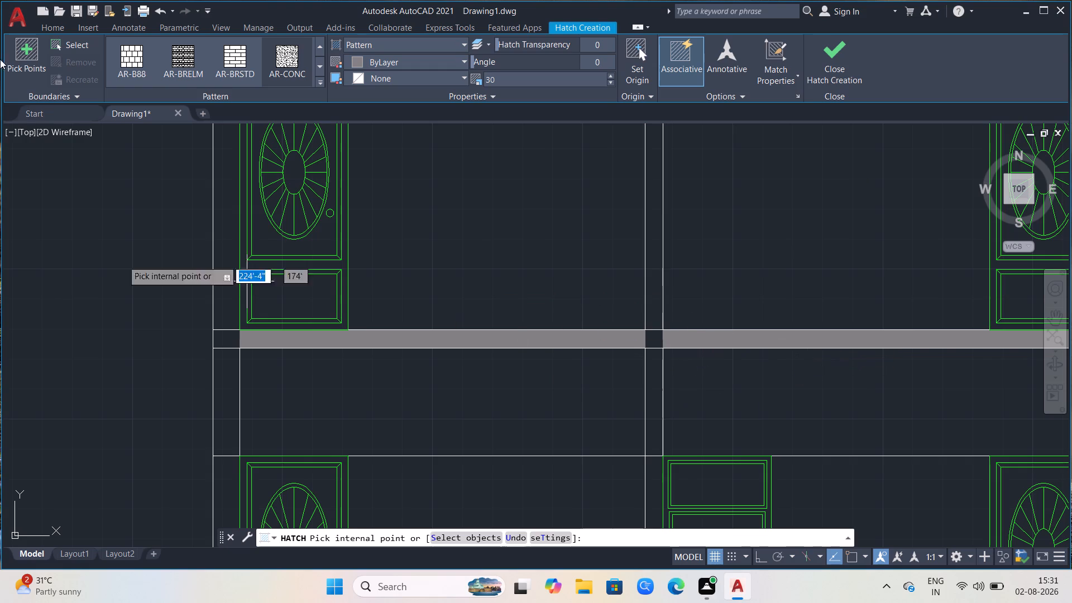
pyautogui.click(653, 336)
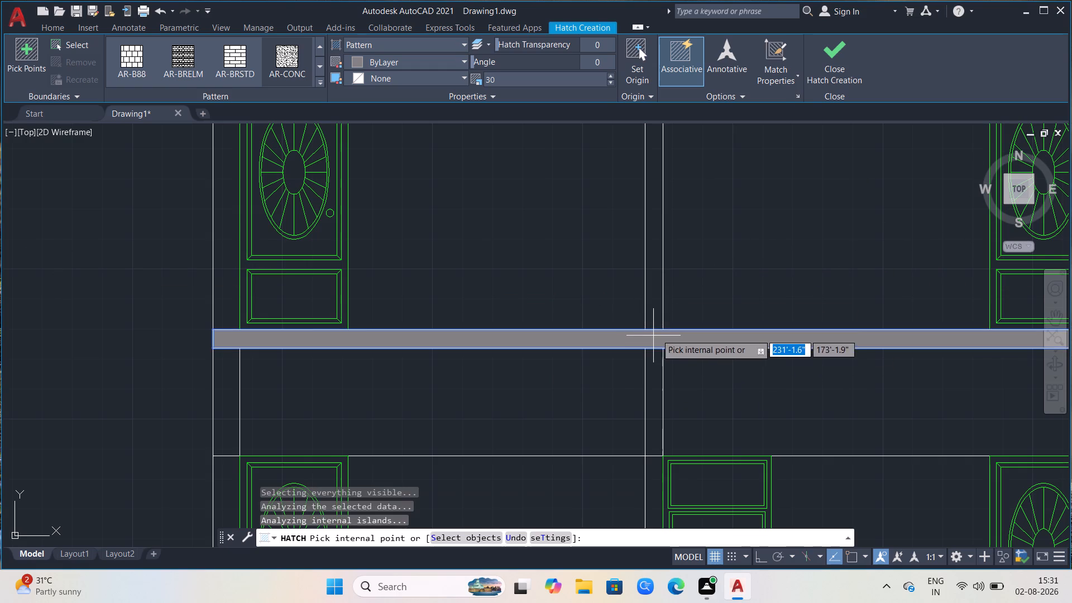
pyautogui.scroll(-1, 430, 267)
pyautogui.scroll(-2, 528, 324)
pyautogui.scroll(-1, 723, 310)
pyautogui.scroll(2, 663, 495)
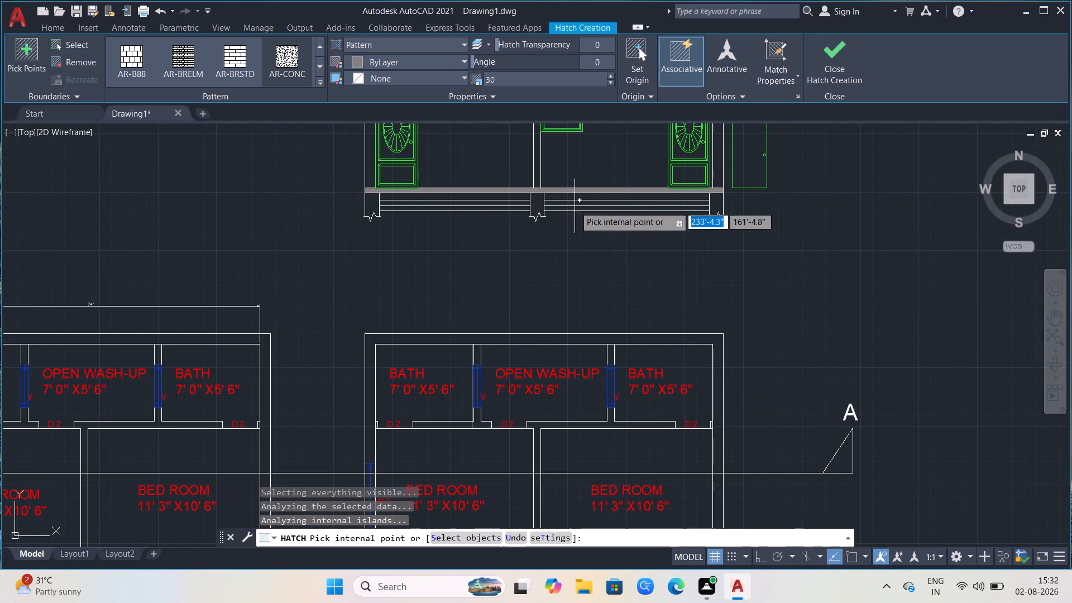
pyautogui.scroll(-2, 565, 295)
pyautogui.scroll(3, 543, 137)
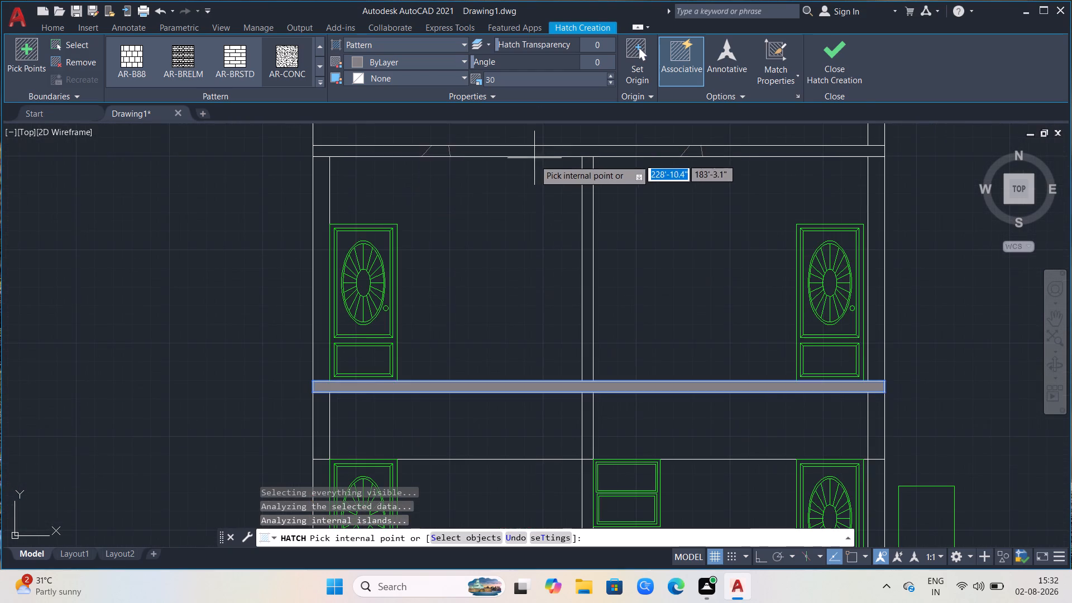
pyautogui.click(527, 152)
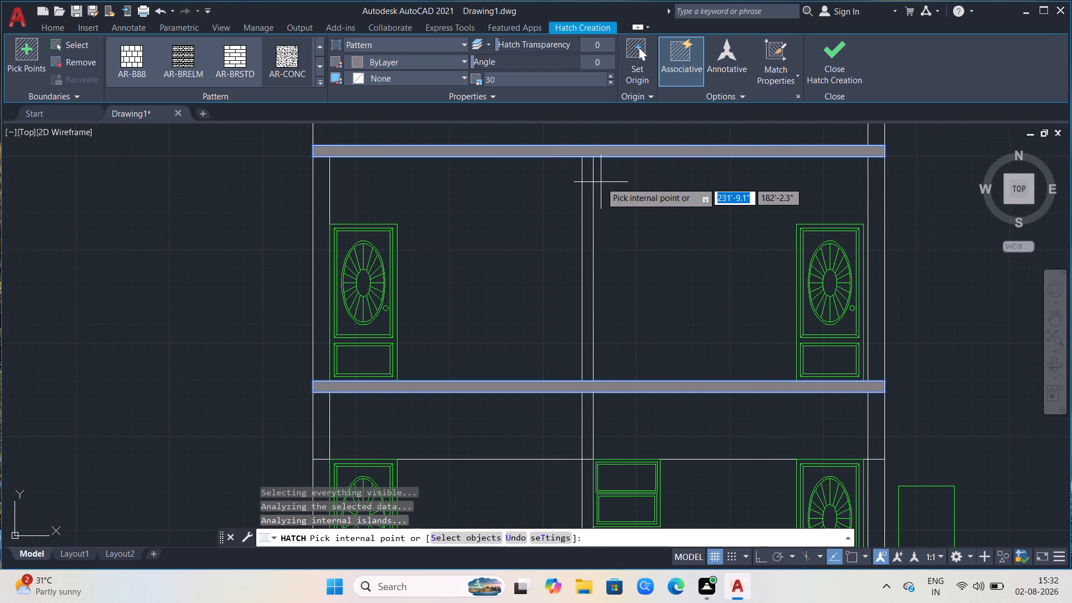
pyautogui.press('Escape')
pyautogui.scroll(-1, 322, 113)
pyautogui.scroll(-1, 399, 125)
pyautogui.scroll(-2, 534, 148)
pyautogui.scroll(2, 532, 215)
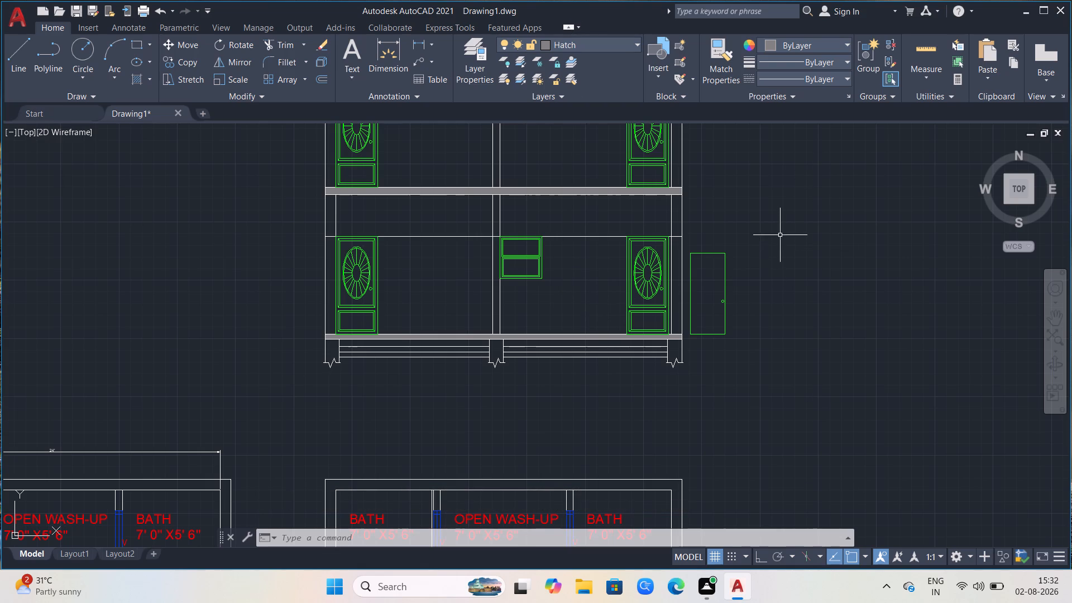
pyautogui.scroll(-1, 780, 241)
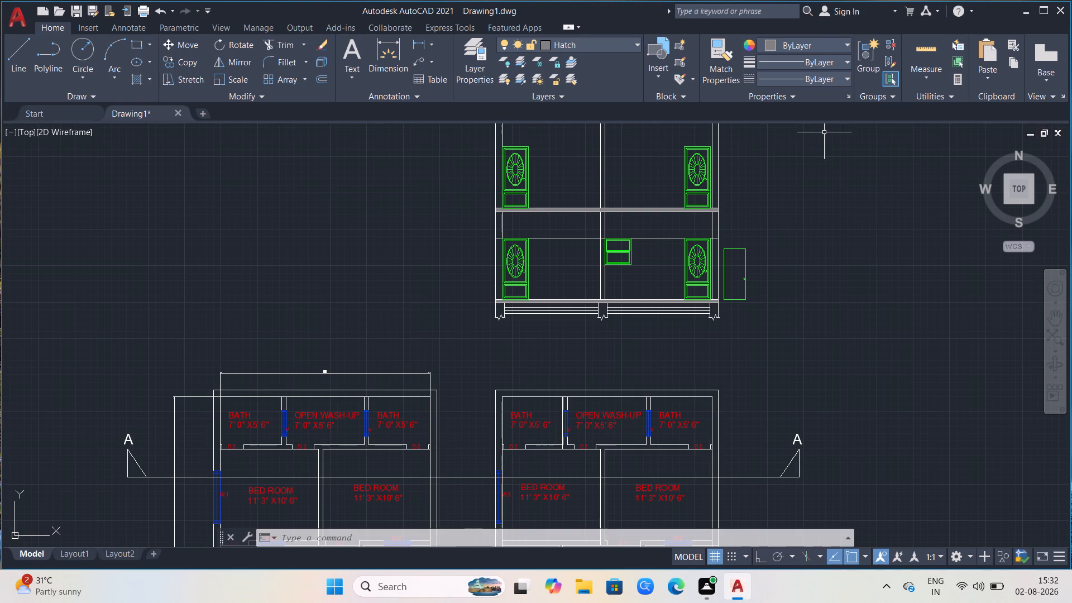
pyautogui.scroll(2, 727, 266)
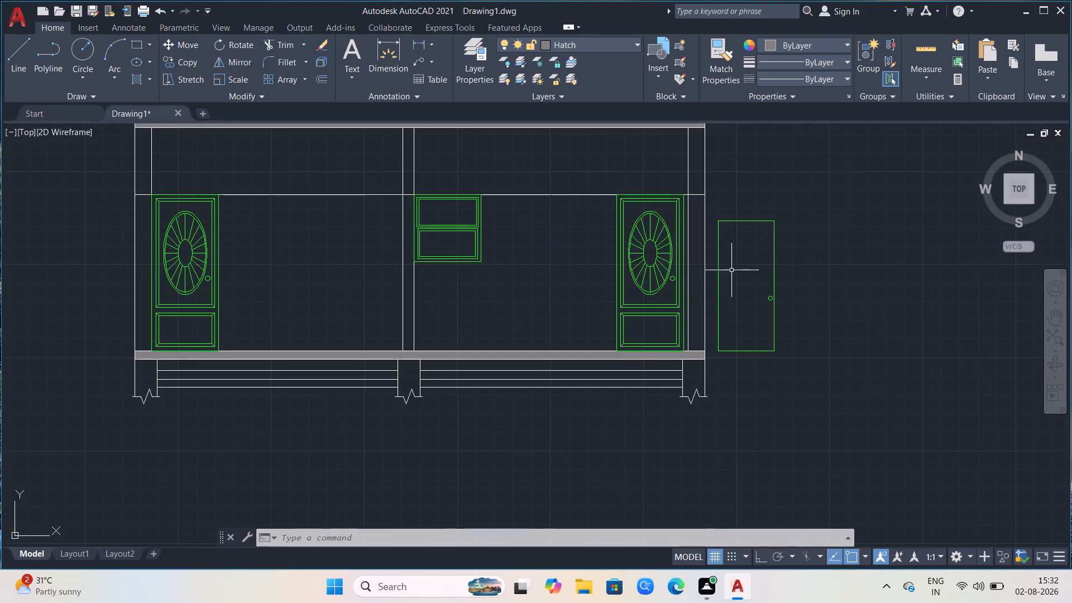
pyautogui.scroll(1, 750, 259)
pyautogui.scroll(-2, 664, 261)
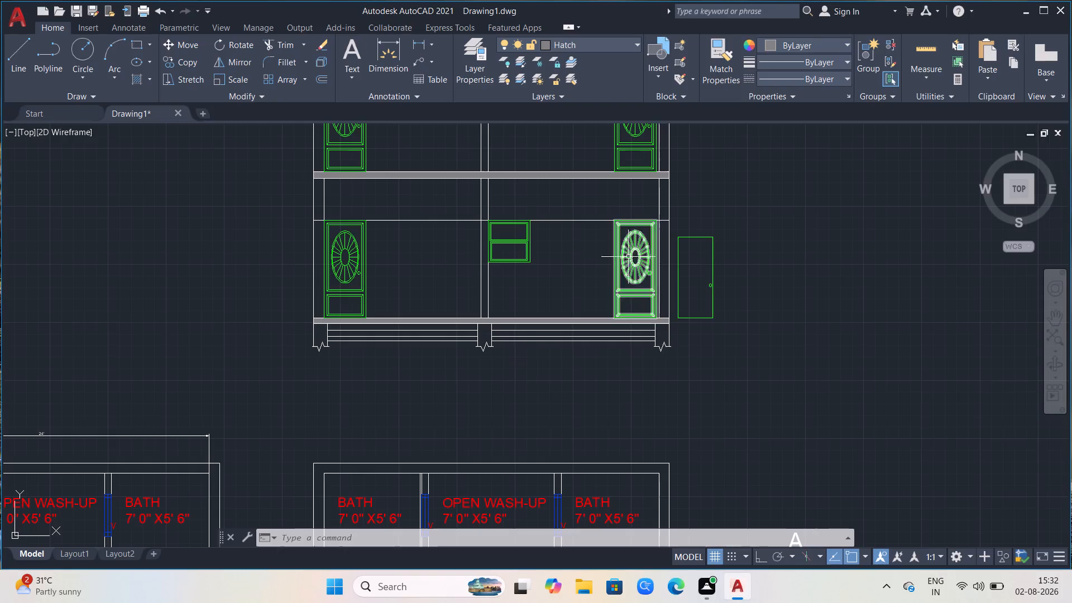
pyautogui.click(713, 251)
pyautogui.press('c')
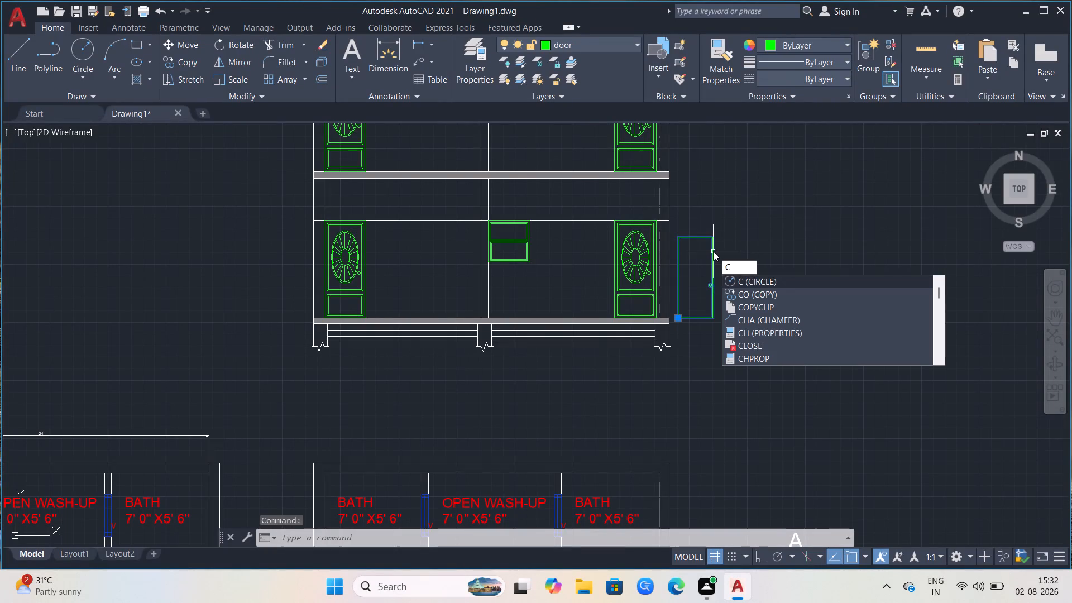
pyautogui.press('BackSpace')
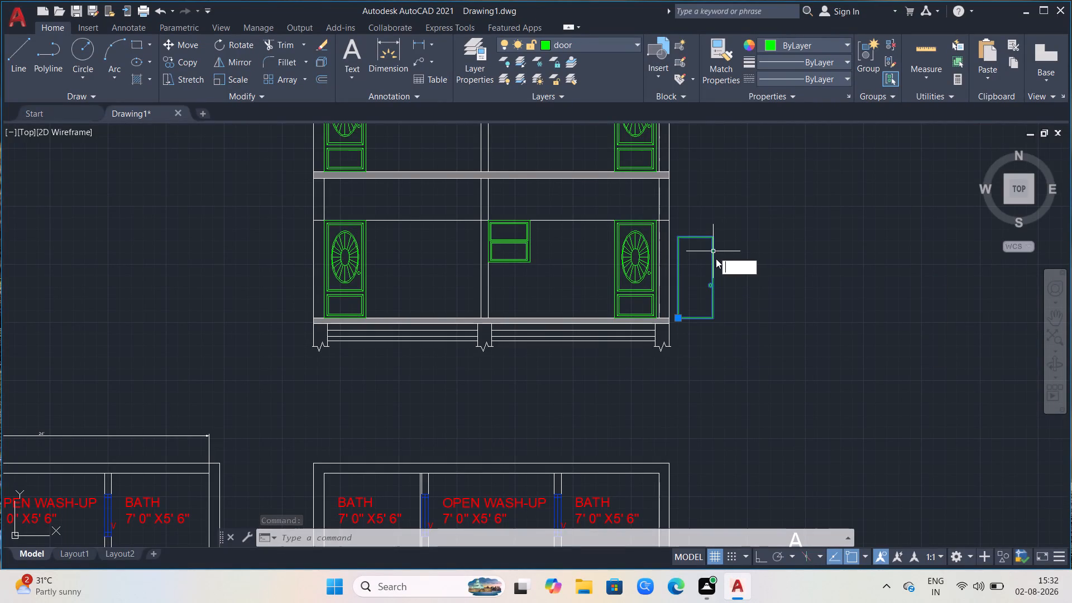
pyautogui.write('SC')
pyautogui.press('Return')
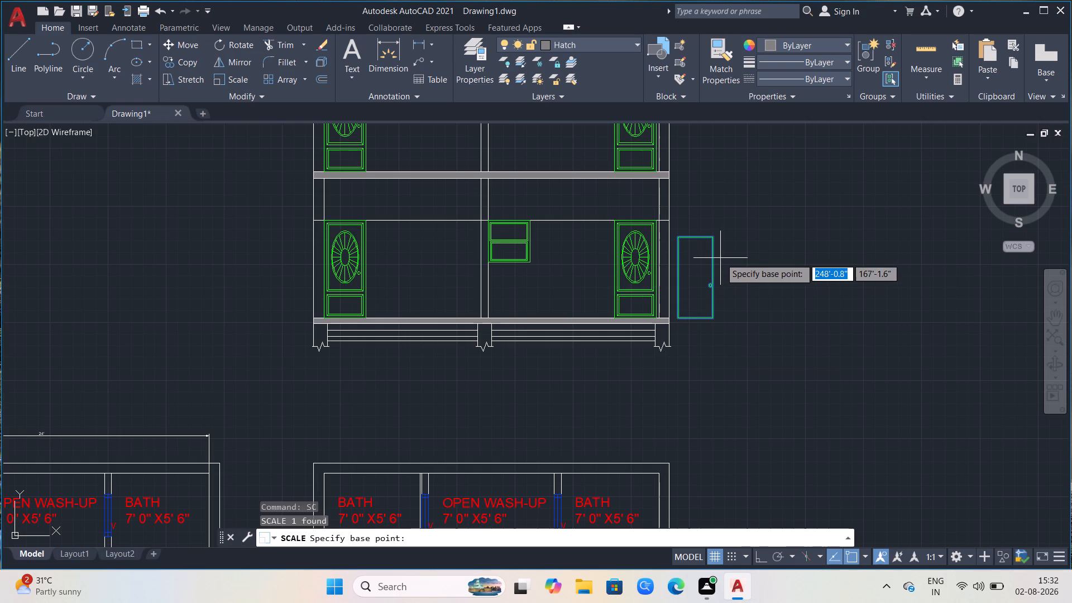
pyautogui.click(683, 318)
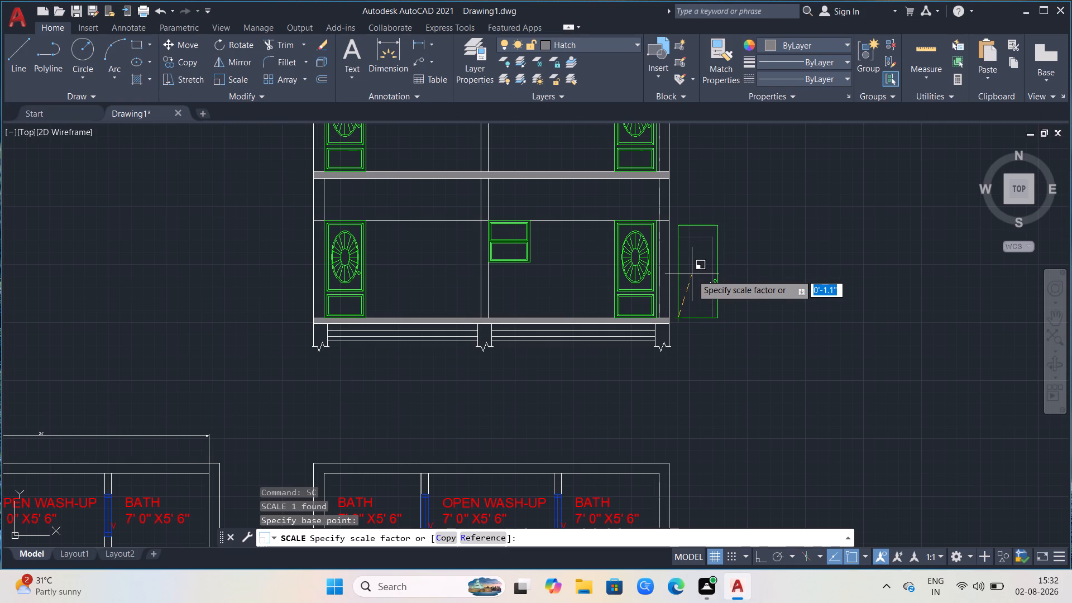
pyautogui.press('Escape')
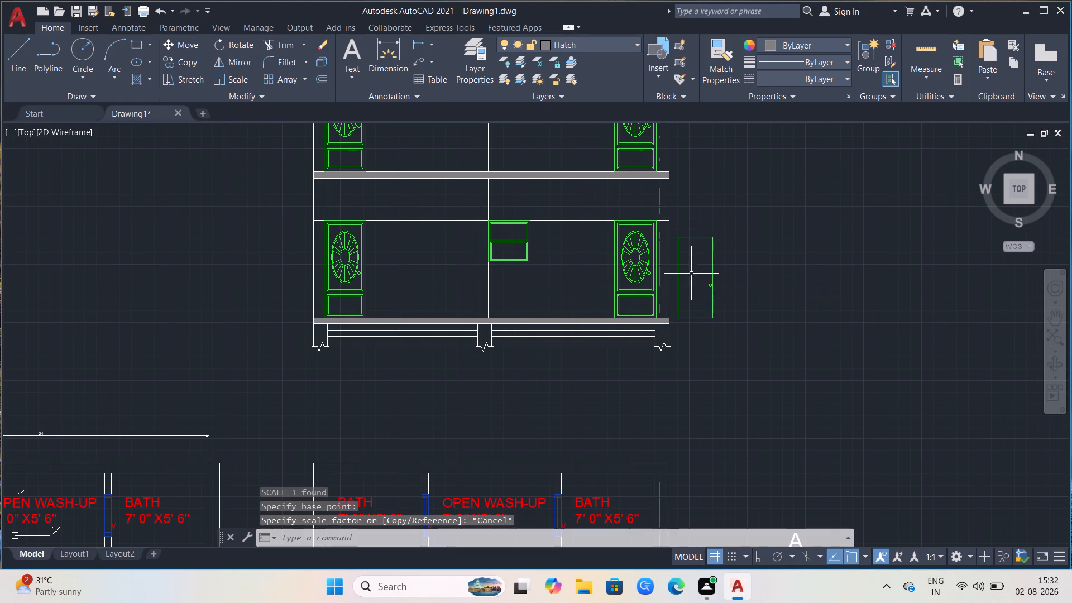
# Delete the plain green door standing outside the section, beside the ground floor.
pyautogui.moveTo(763, 251); pyautogui.dragTo(736, 286)
pyautogui.click(691, 301)
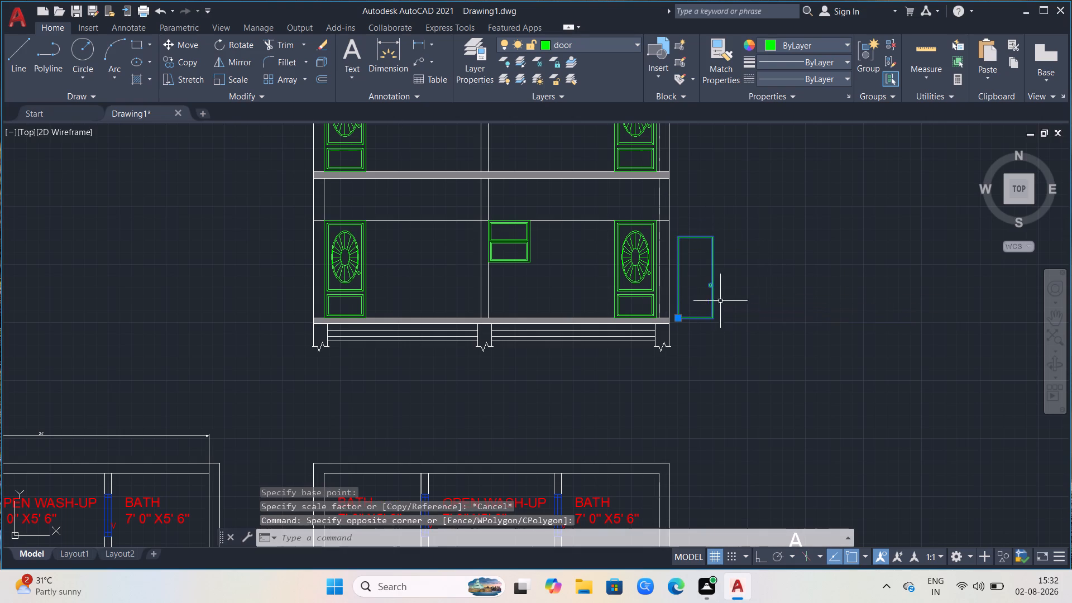
pyautogui.press('Delete')
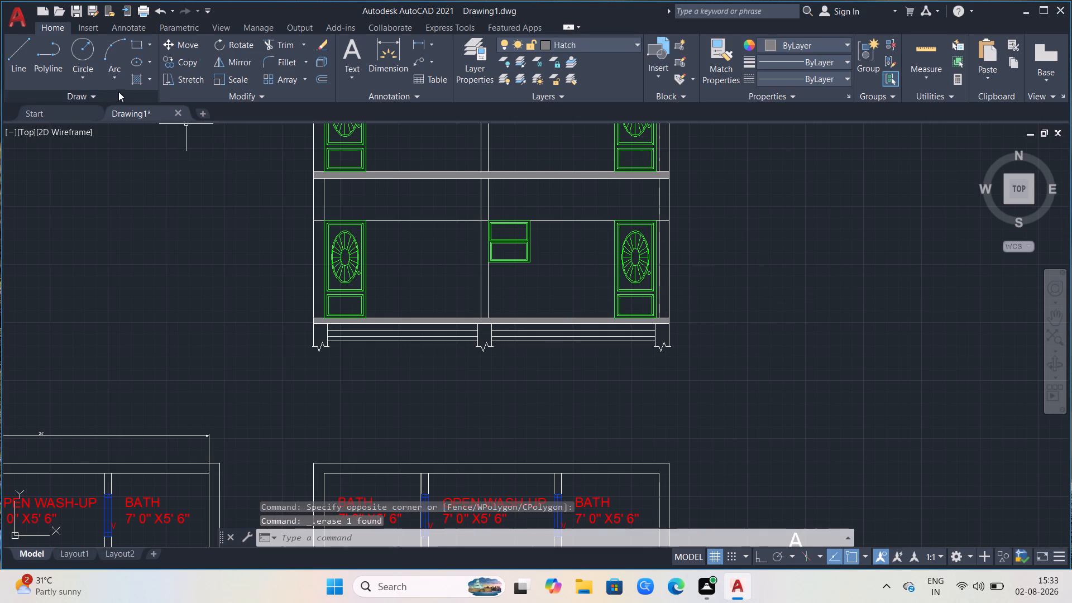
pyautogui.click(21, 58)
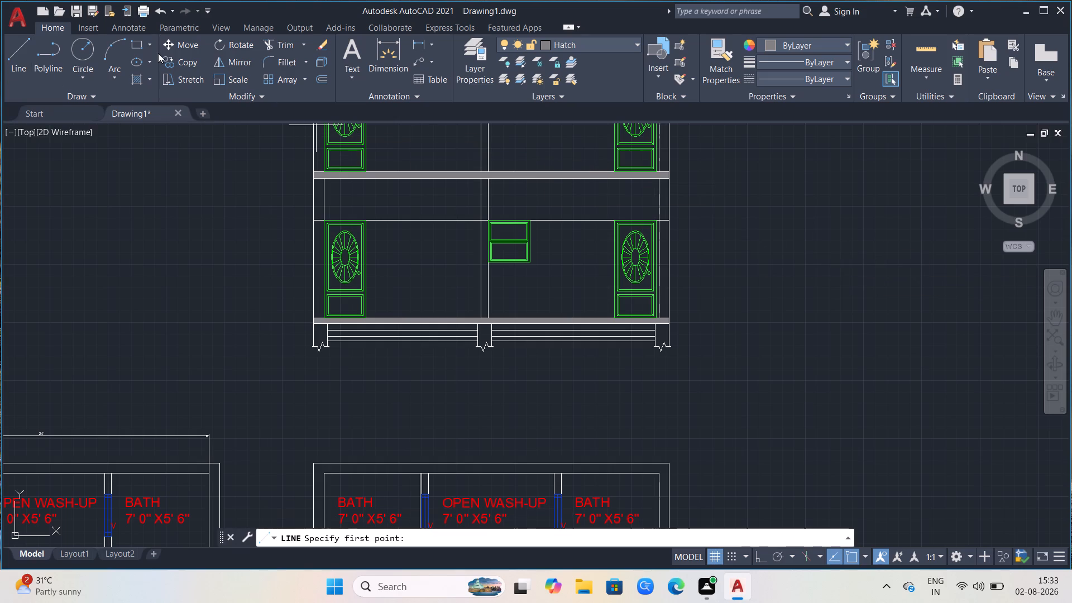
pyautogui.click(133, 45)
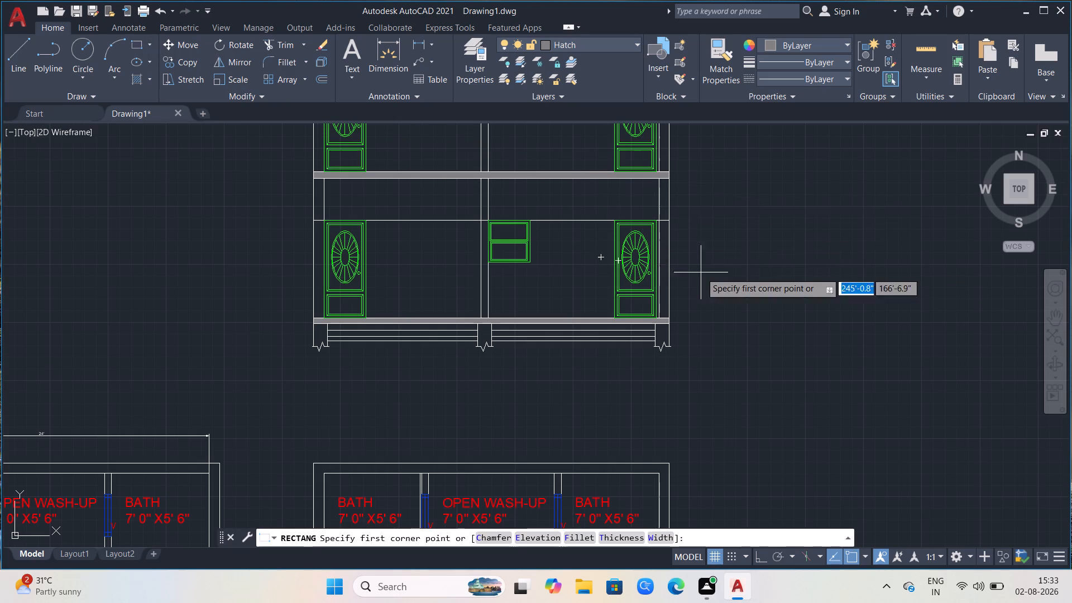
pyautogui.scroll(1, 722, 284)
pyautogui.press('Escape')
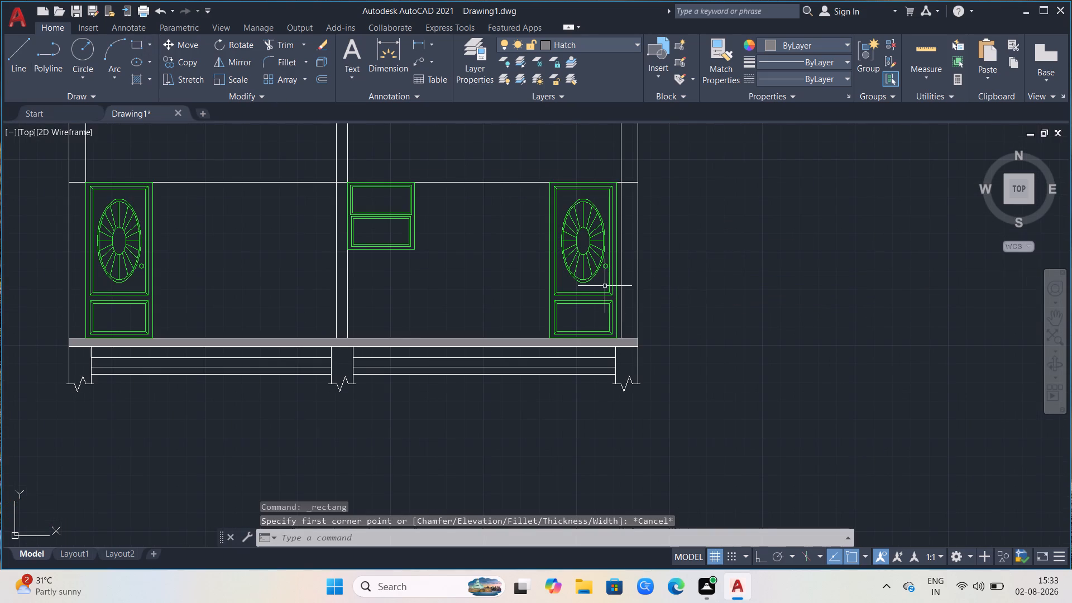
# Move the ground-floor panelled door at the section's right-hand wall out to the empty space beside the building.
pyautogui.click(605, 286)
pyautogui.click(614, 300)
pyautogui.click(616, 309)
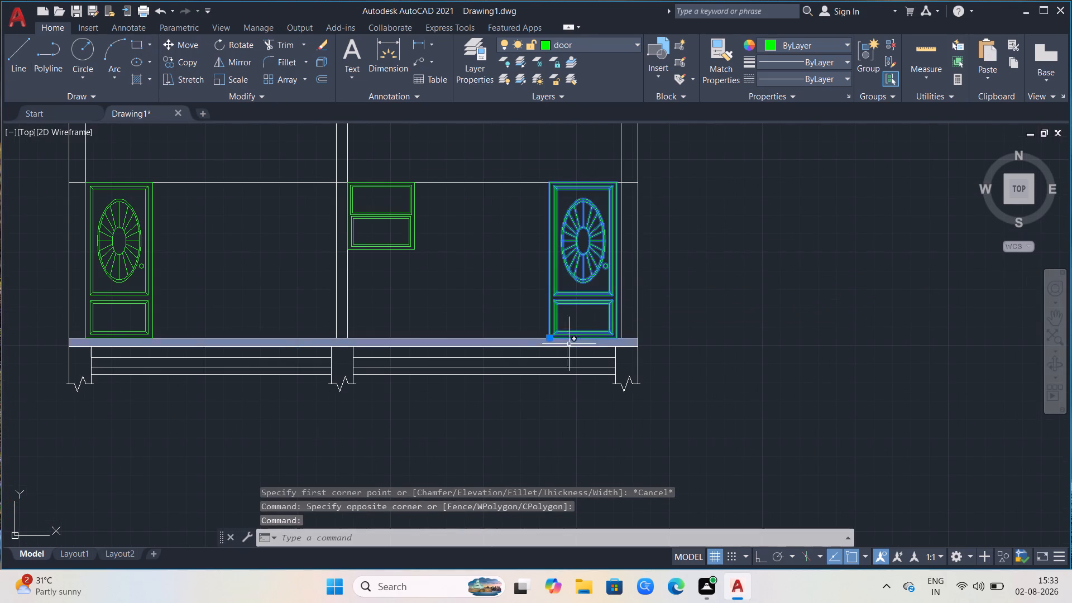
pyautogui.click(551, 338)
pyautogui.click(877, 350)
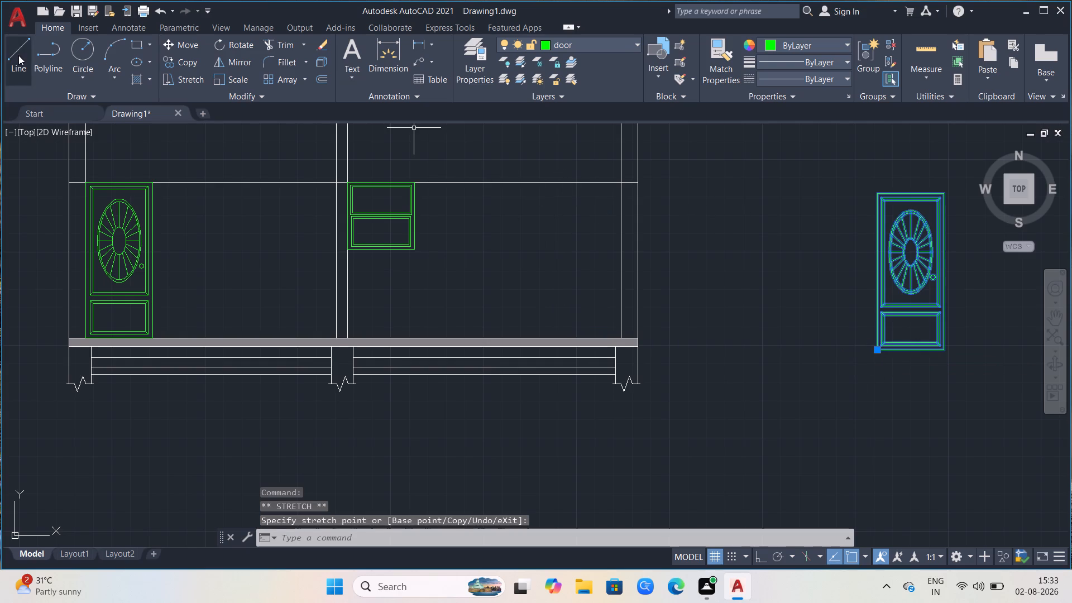
# On the walls layer, draw vertical construction lines through both sides of the right-hand plan's last bath D2 door opening, up through the section.
pyautogui.scroll(-1, 662, 350)
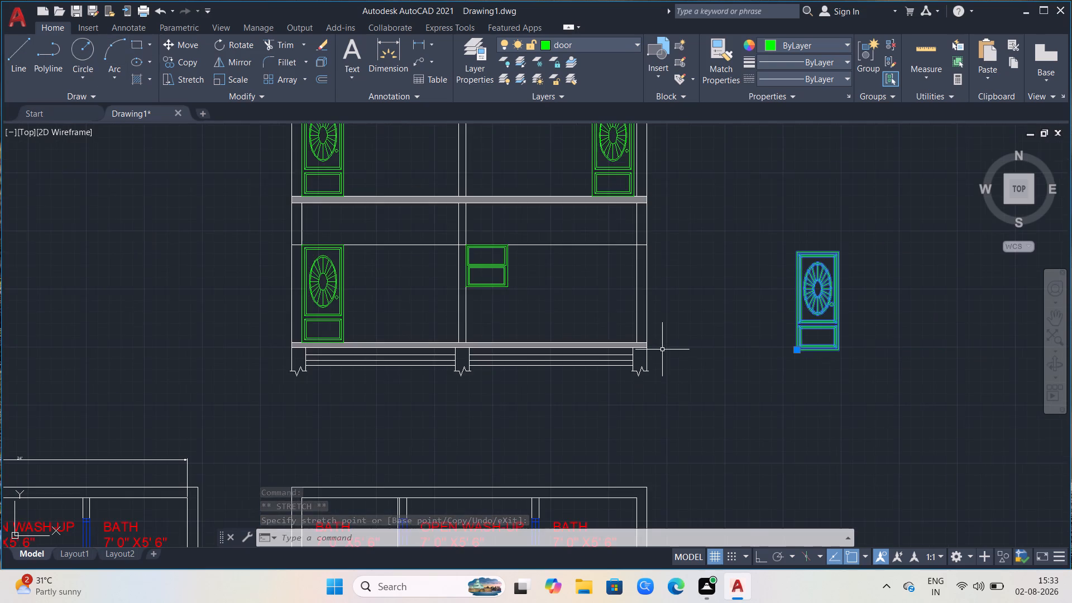
pyautogui.scroll(-2, 714, 427)
pyautogui.scroll(1, 705, 458)
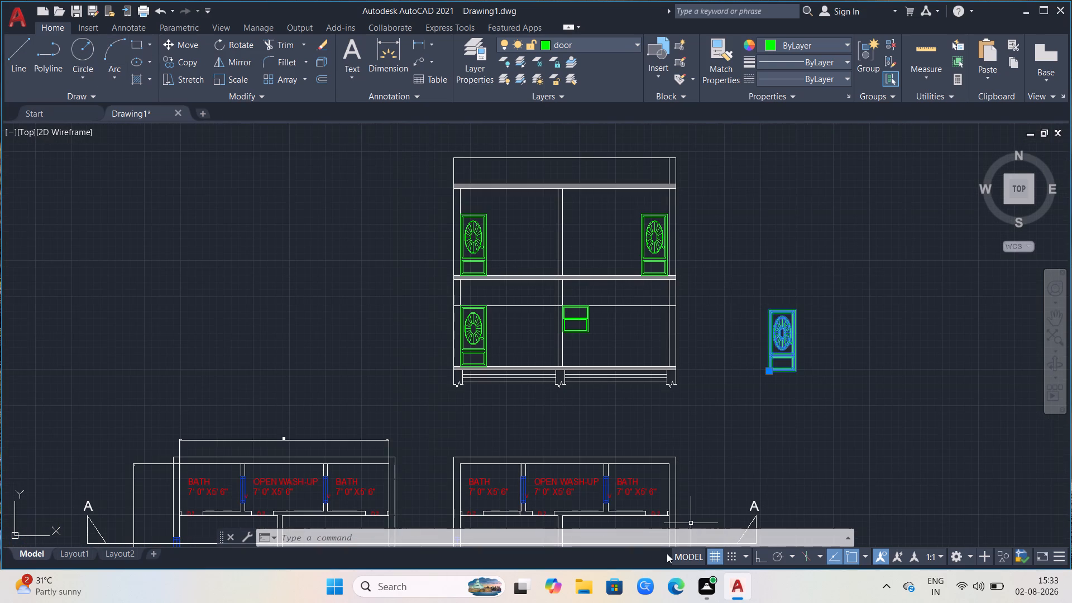
pyautogui.scroll(2, 667, 553)
pyautogui.scroll(-1, 784, 365)
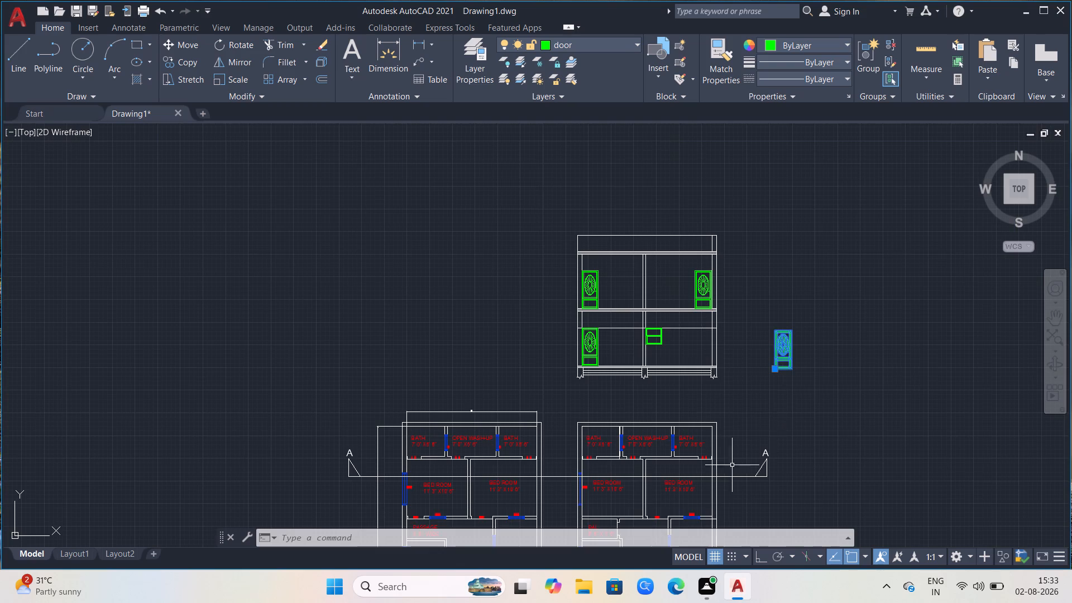
pyautogui.scroll(2, 720, 475)
pyautogui.scroll(-1, 726, 295)
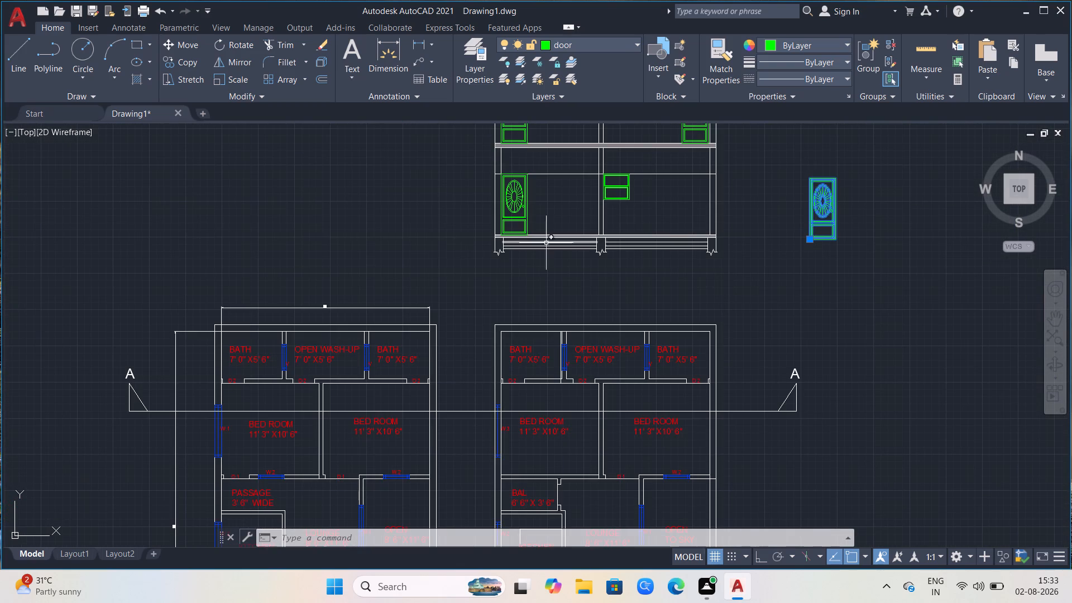
pyautogui.press('x')
pyautogui.press('l')
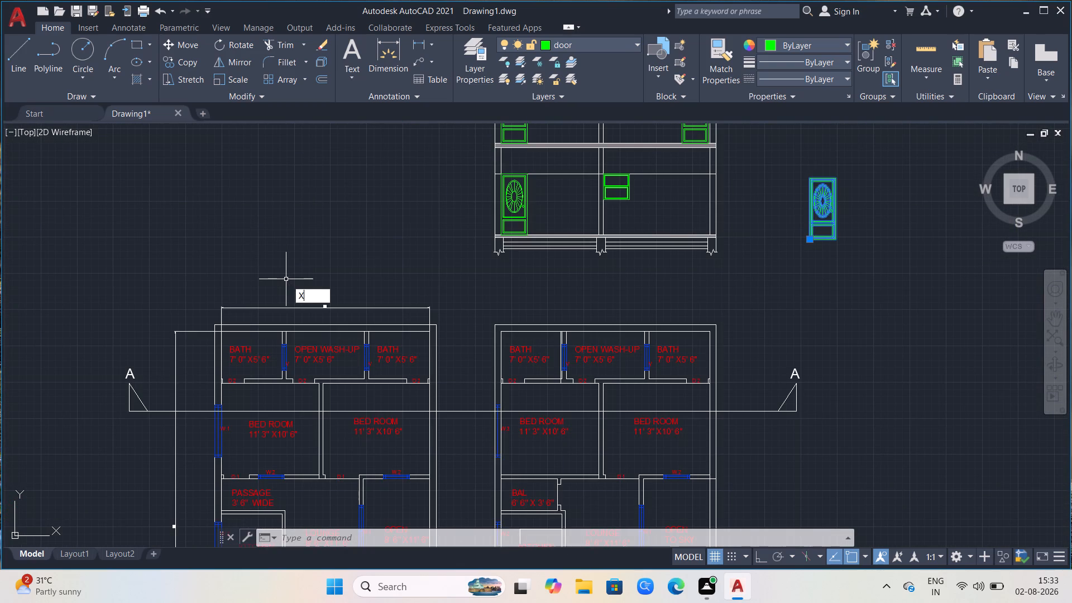
pyautogui.press('Return')
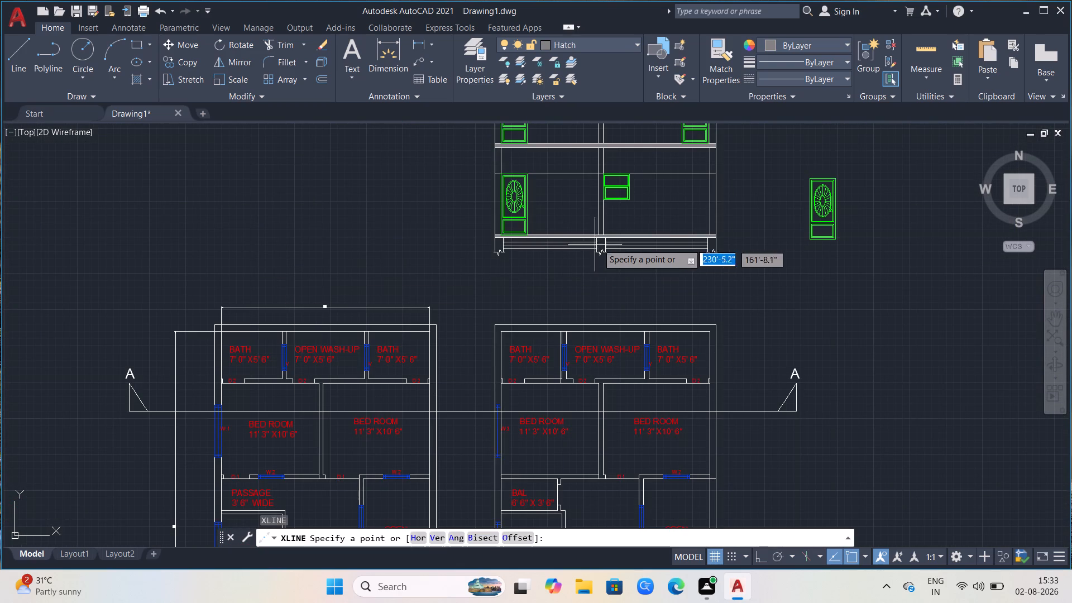
pyautogui.click(632, 41)
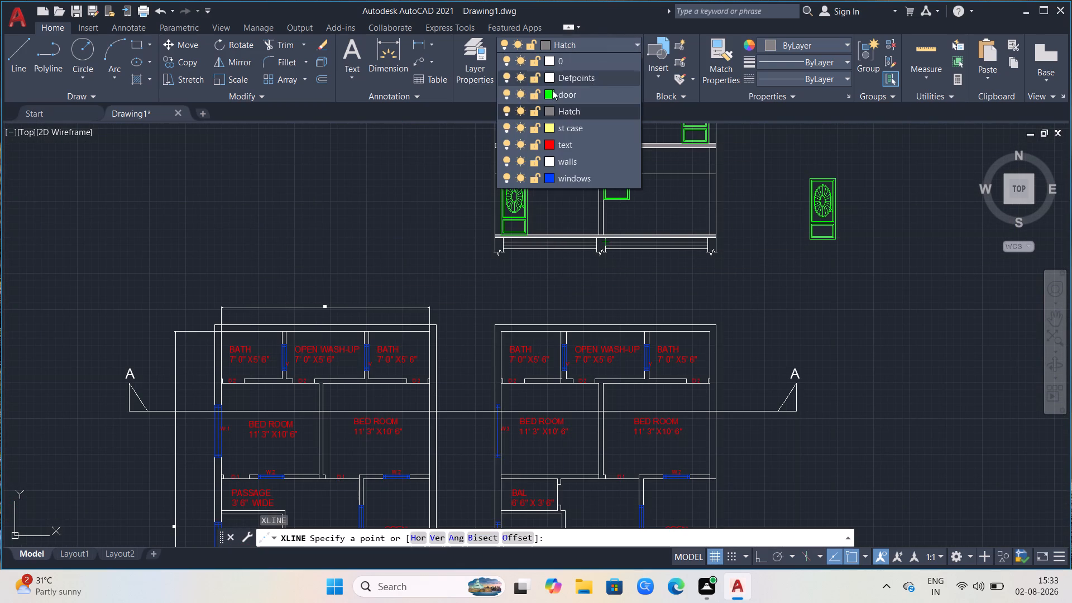
pyautogui.click(581, 161)
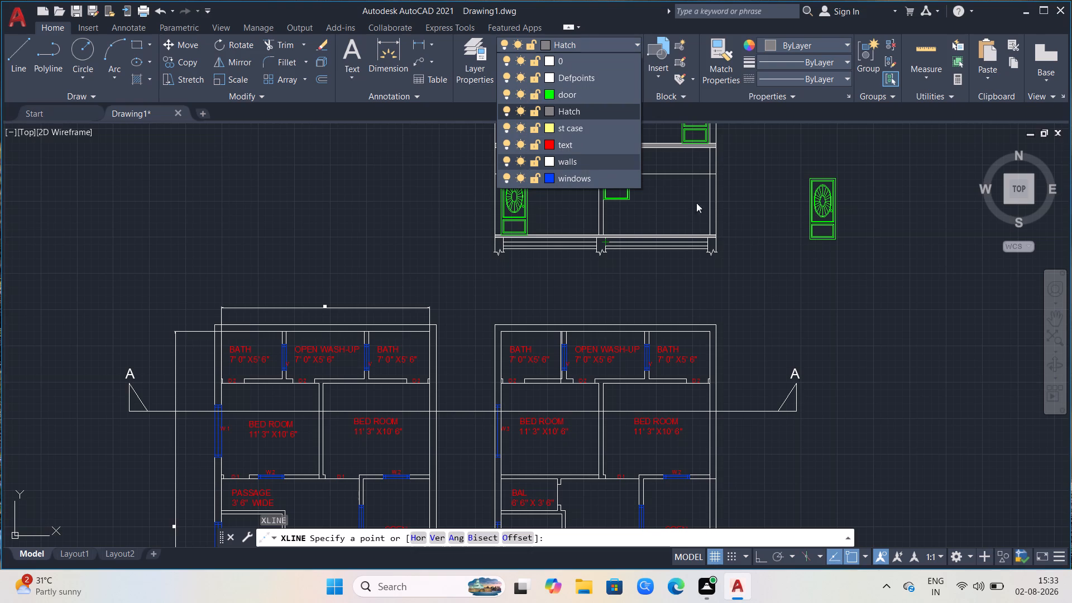
pyautogui.scroll(2, 764, 257)
pyautogui.scroll(-2, 588, 231)
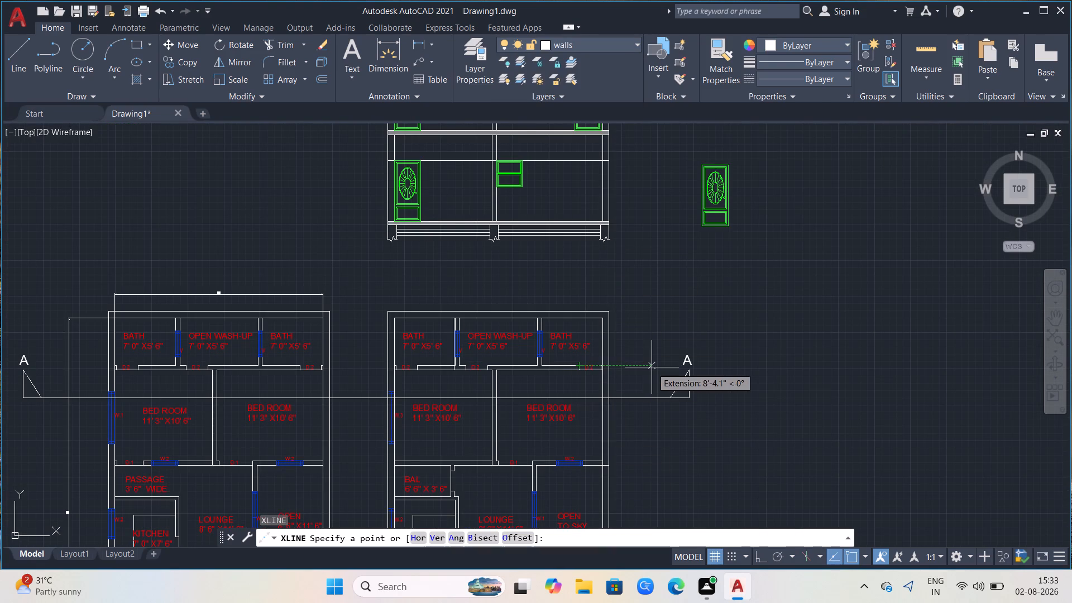
pyautogui.press('Escape')
pyautogui.press('x')
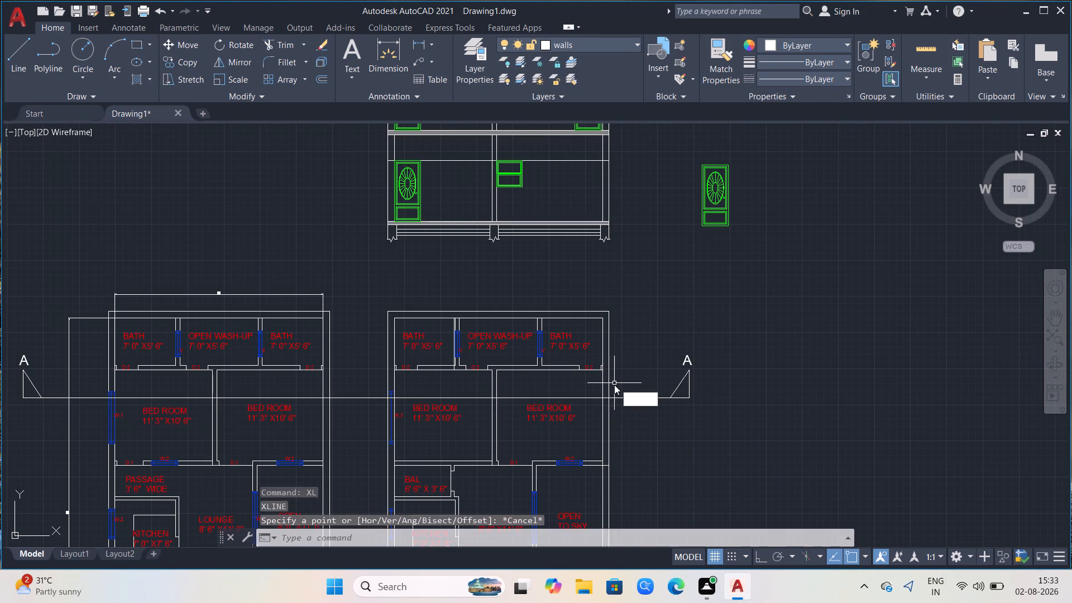
pyautogui.press('l')
pyautogui.press("'")
pyautogui.scroll(1, 625, 323)
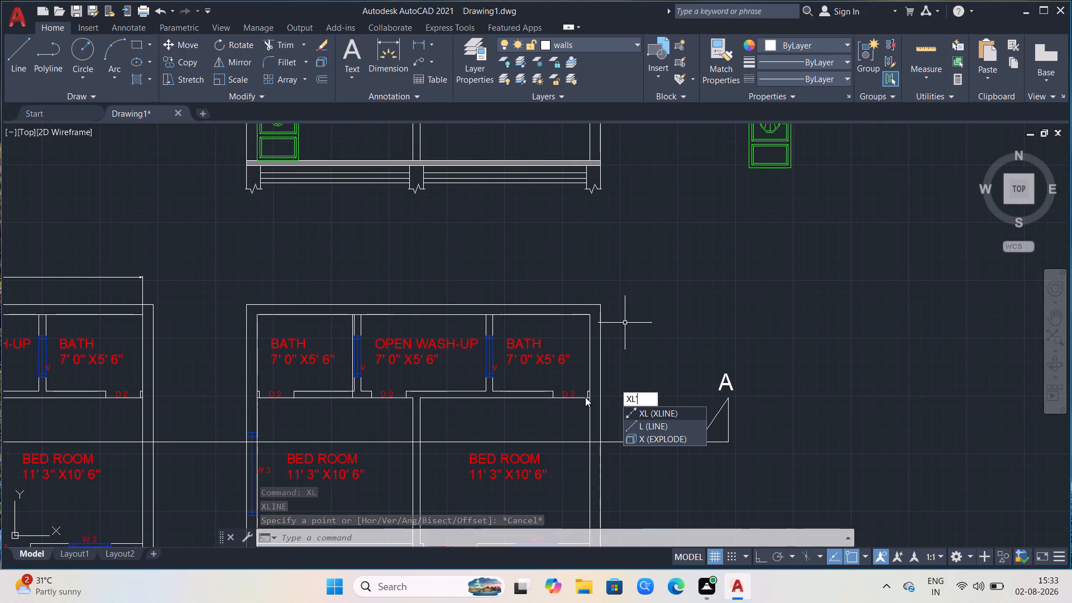
pyautogui.click(652, 411)
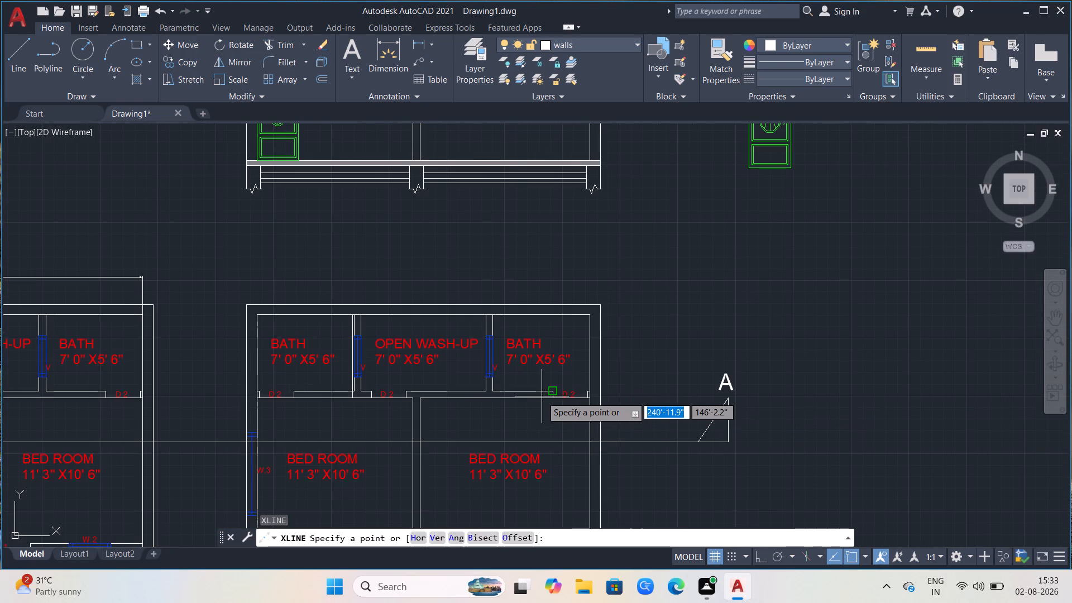
pyautogui.click(438, 535)
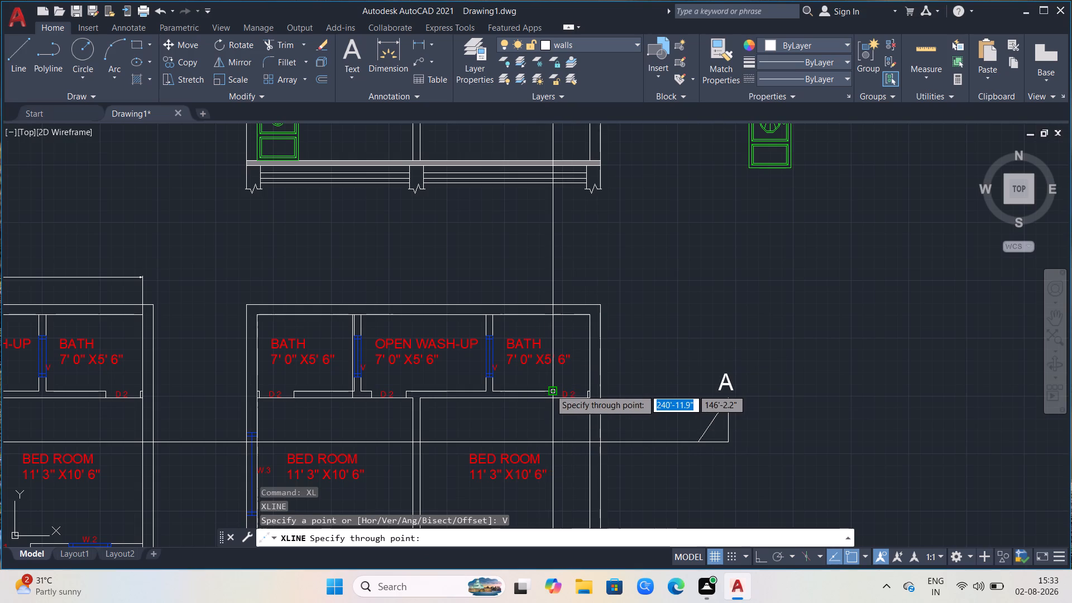
pyautogui.click(550, 389)
pyautogui.scroll(2, 595, 394)
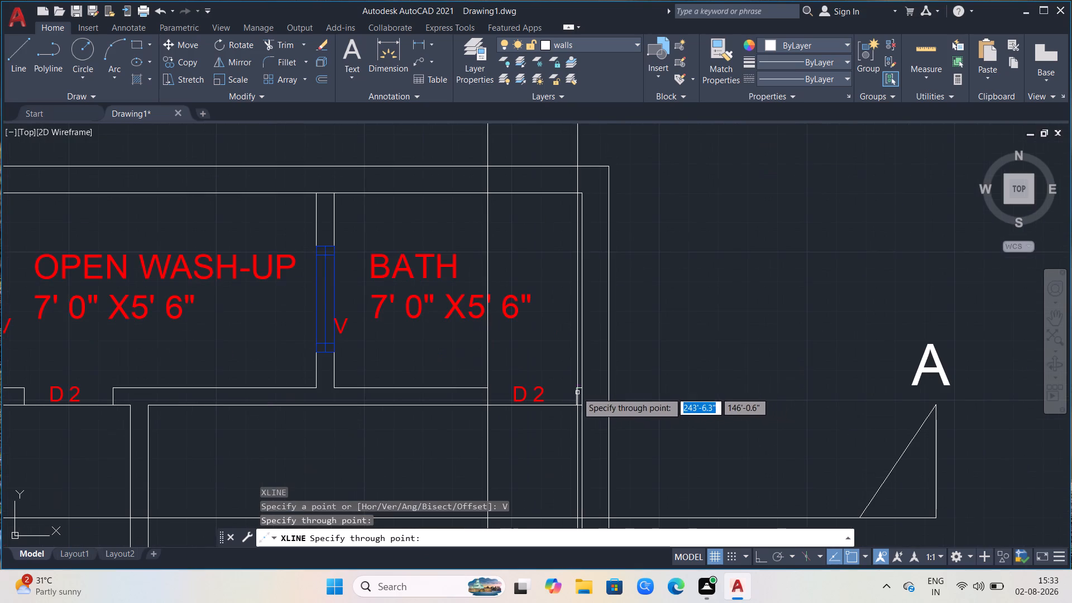
pyautogui.click(572, 385)
pyautogui.press('Escape')
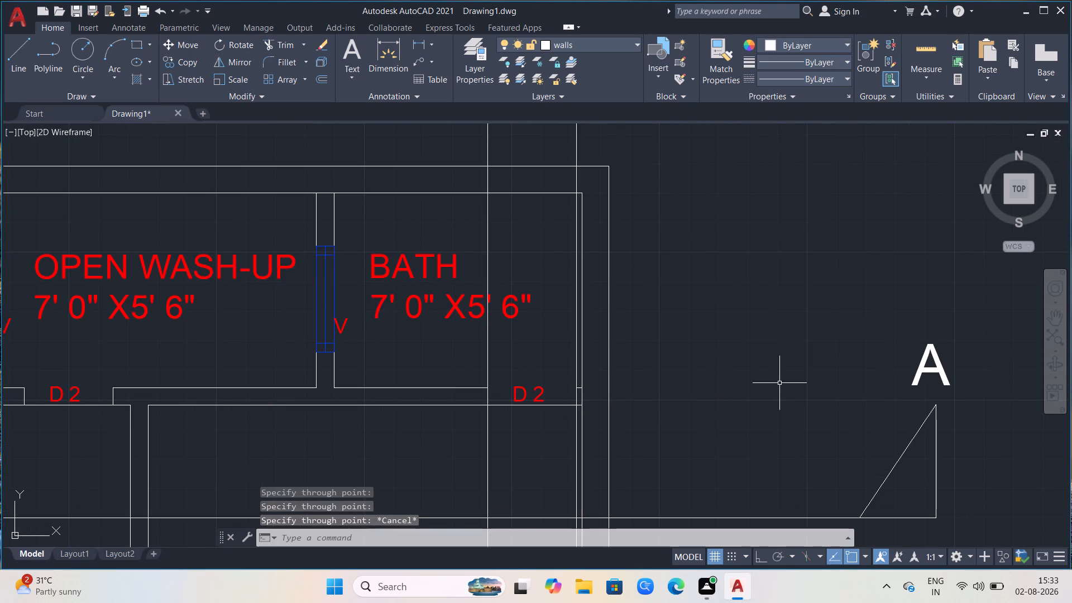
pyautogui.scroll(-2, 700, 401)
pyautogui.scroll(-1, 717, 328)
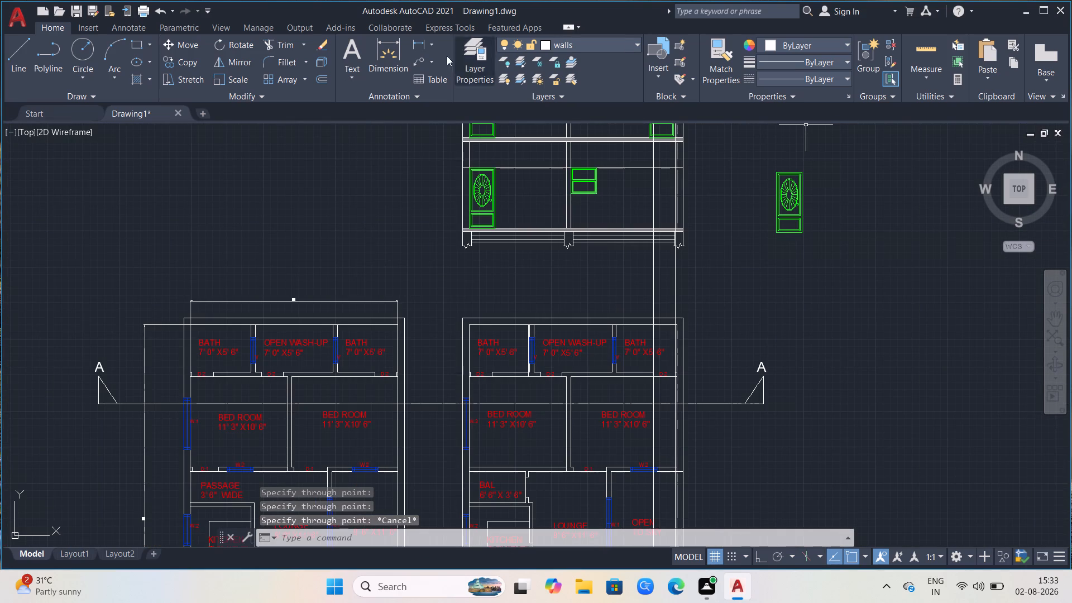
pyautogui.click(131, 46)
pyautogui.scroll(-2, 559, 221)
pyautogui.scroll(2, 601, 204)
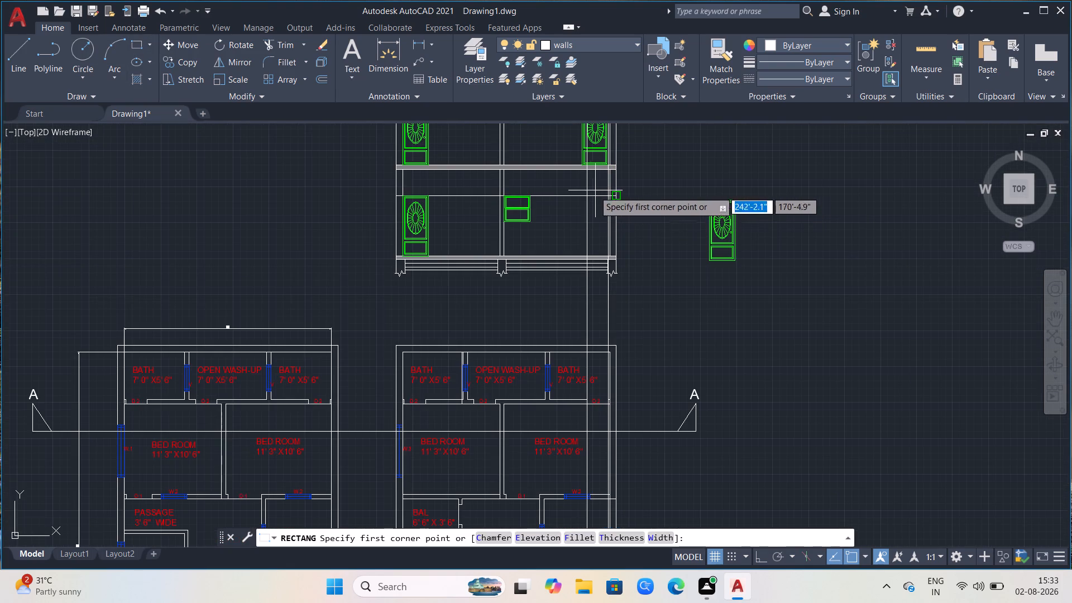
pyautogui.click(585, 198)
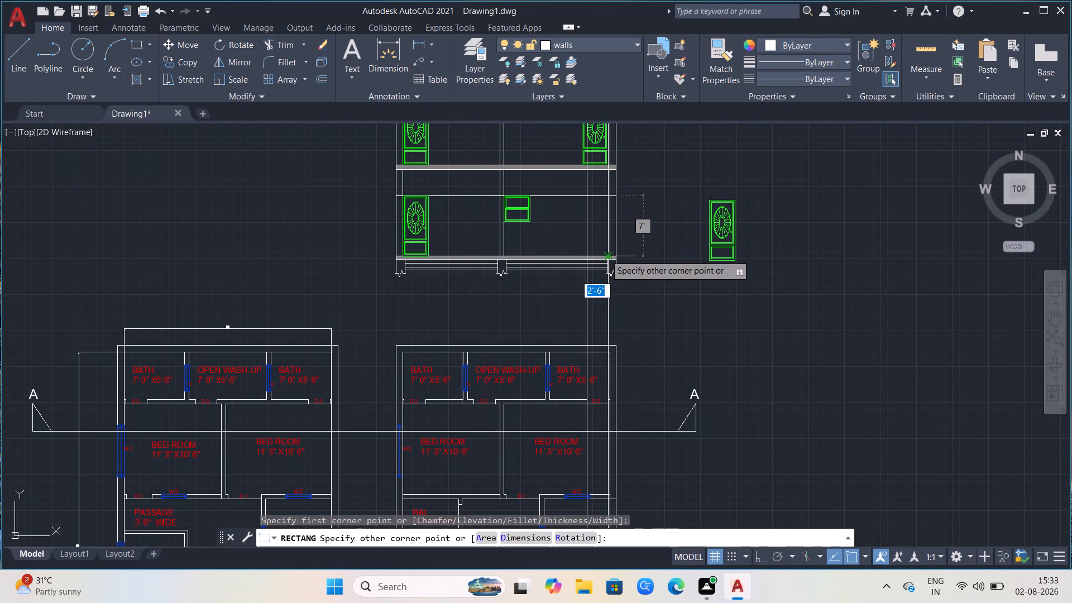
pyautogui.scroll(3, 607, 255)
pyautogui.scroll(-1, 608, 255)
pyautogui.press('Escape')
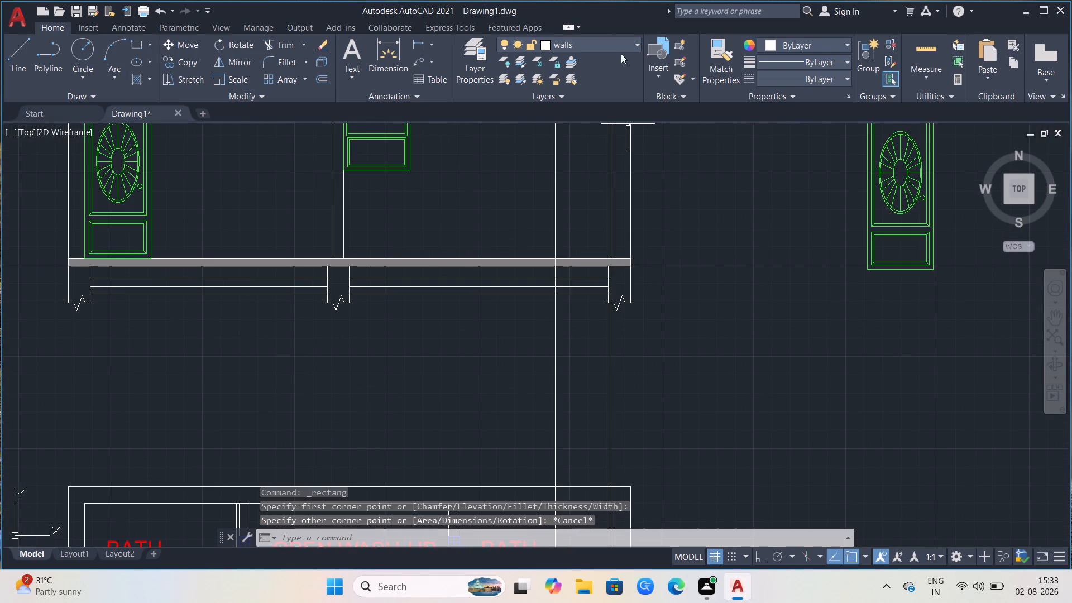
# On the door layer, draw a door rectangle about 2'-6" by 7' between the construction lines, from the ground-floor lintel line to the floor slab.
pyautogui.click(632, 45)
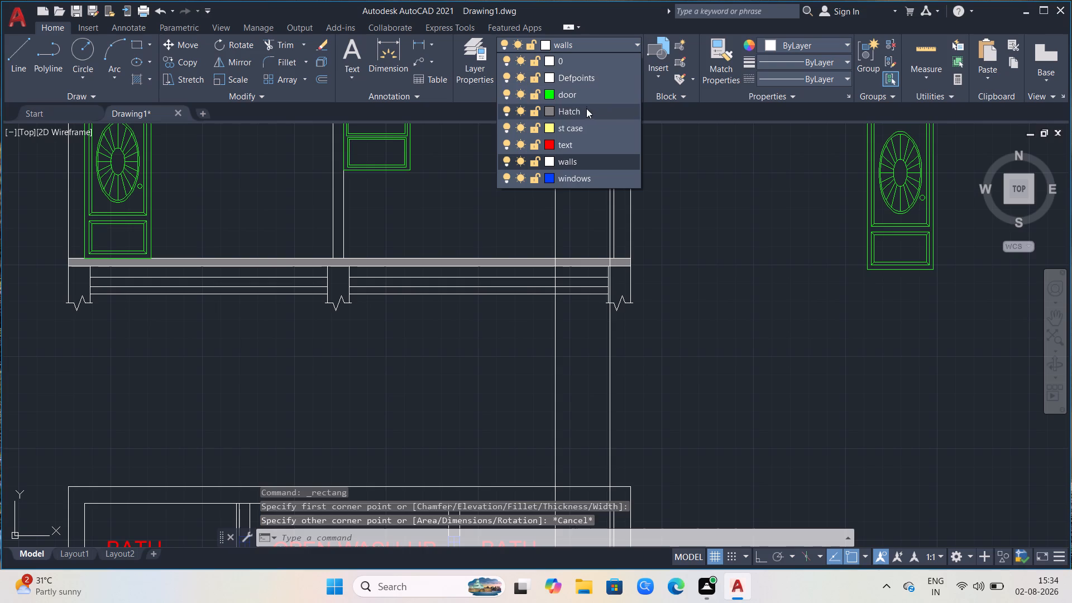
pyautogui.click(586, 102)
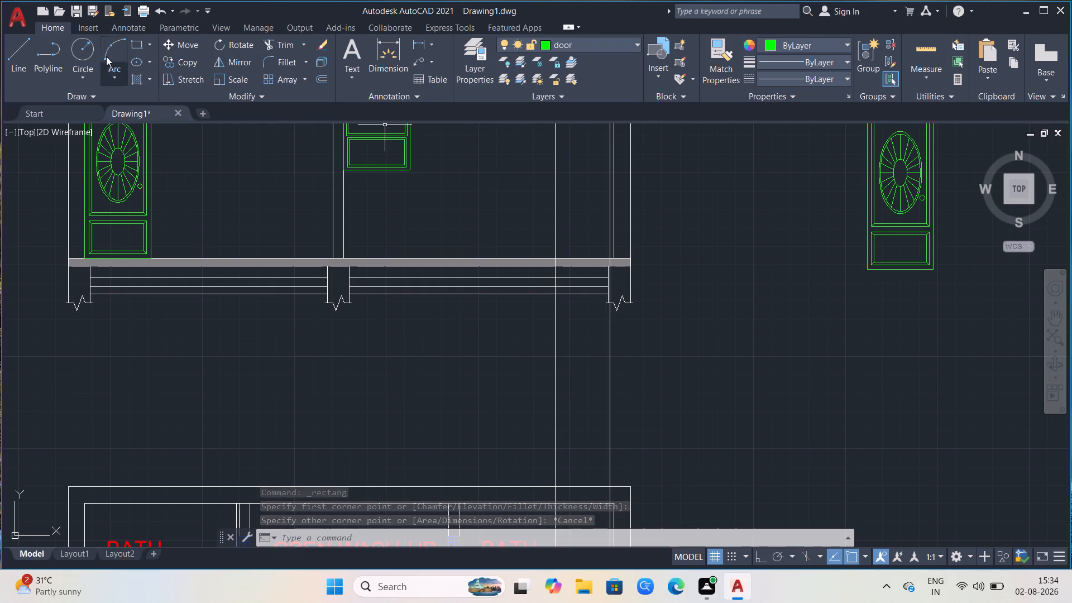
pyautogui.click(137, 44)
pyautogui.scroll(-1, 676, 264)
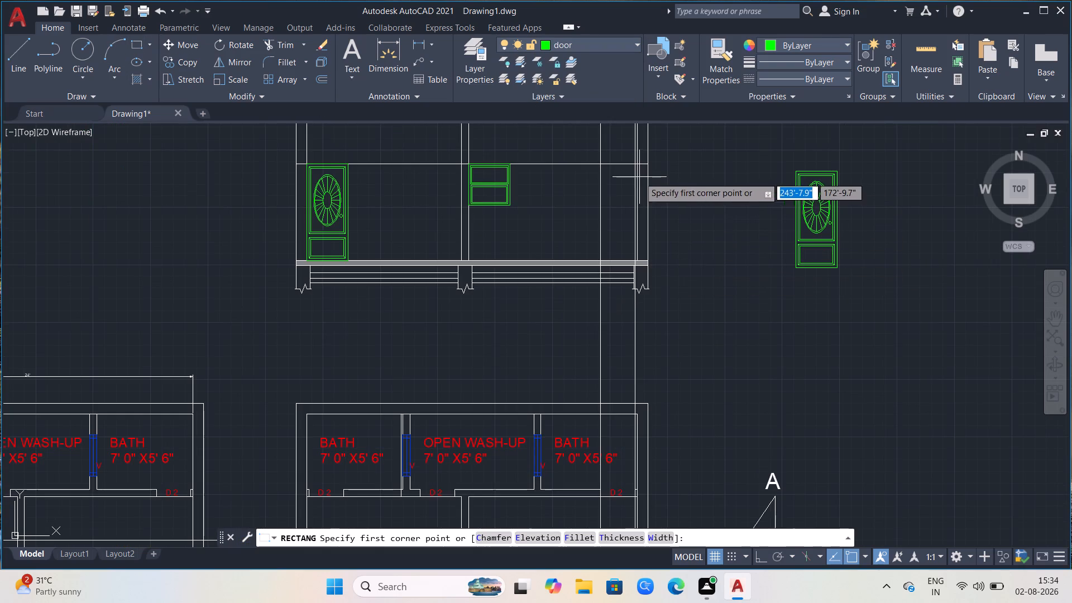
pyautogui.click(602, 167)
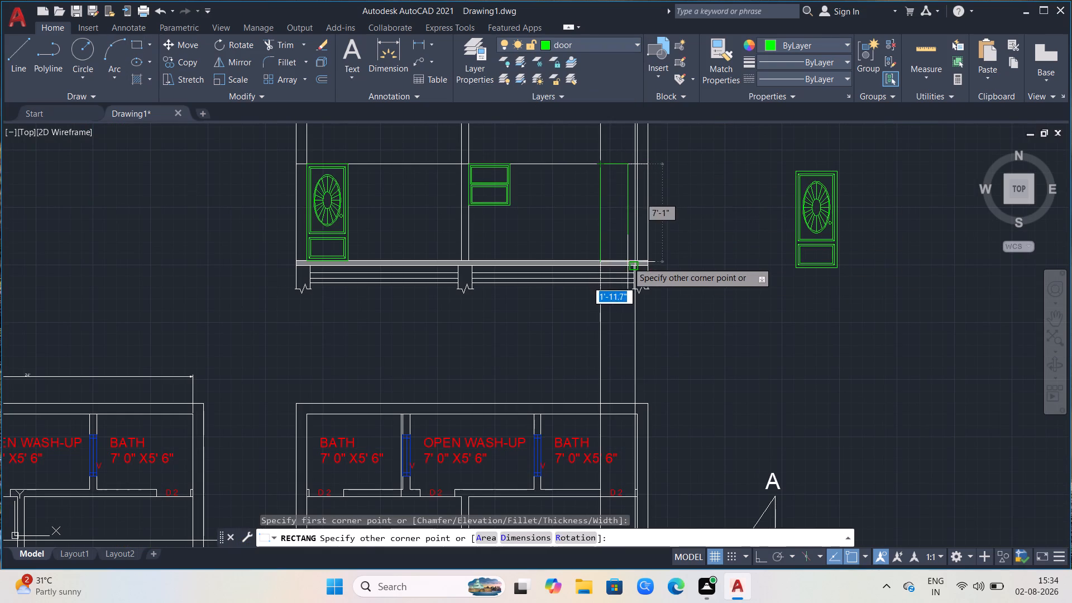
pyautogui.scroll(1, 638, 263)
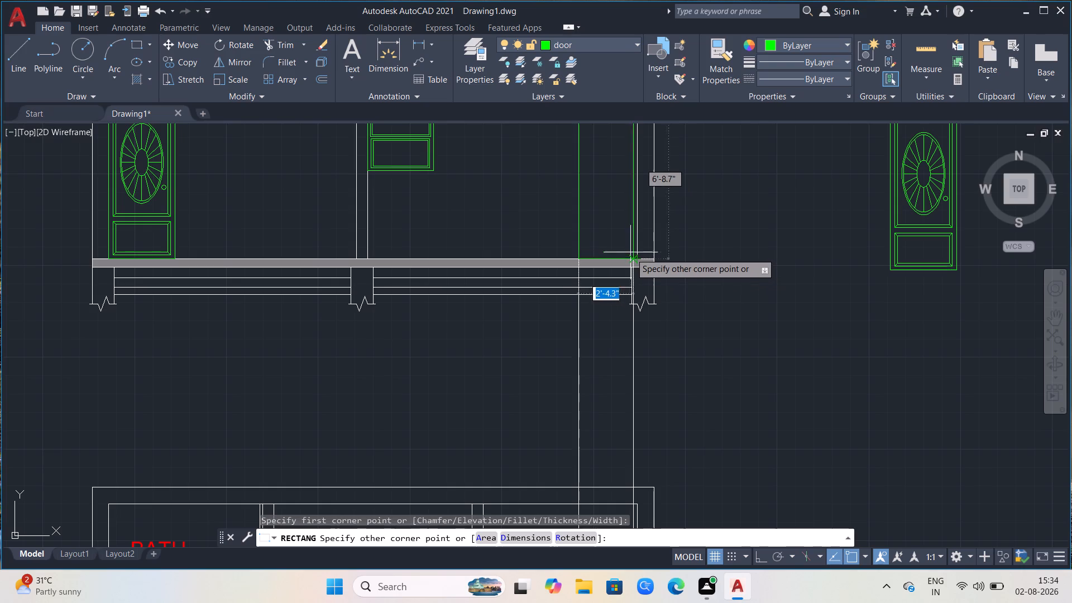
pyautogui.scroll(3, 648, 256)
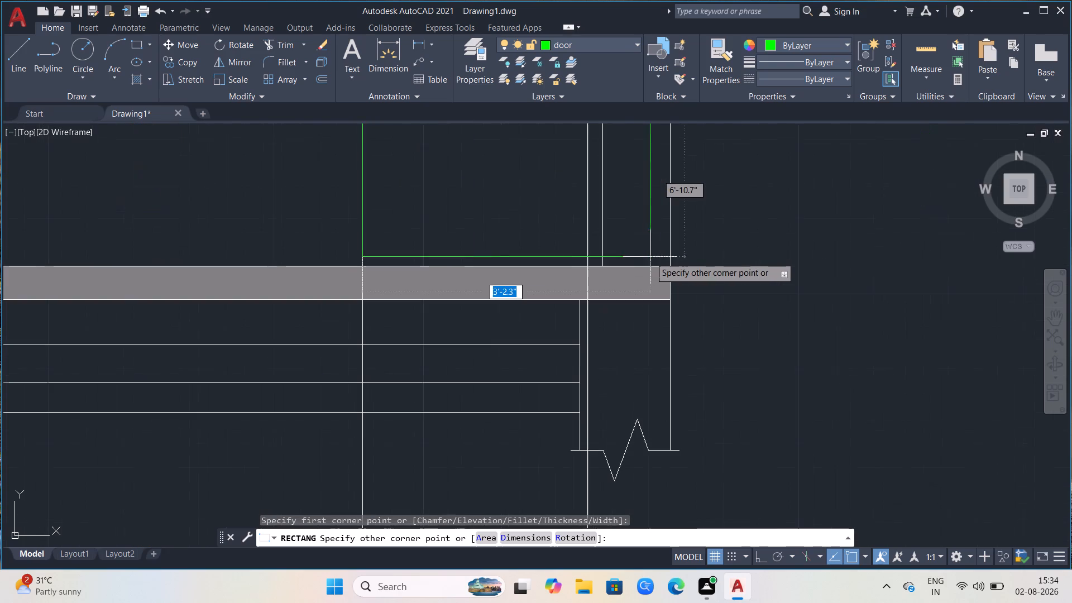
pyautogui.click(586, 264)
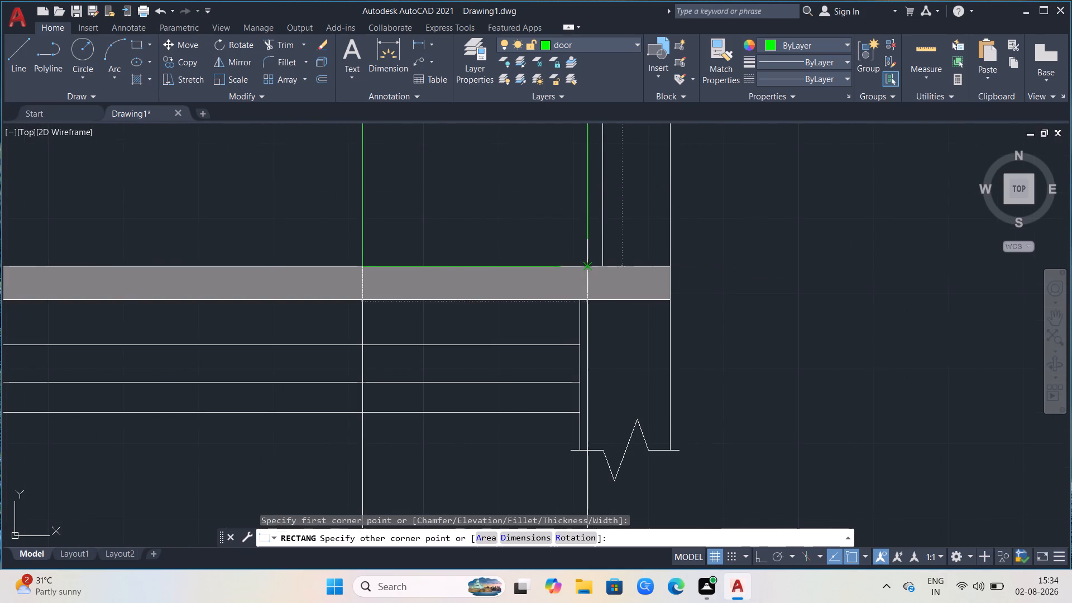
pyautogui.press('Escape')
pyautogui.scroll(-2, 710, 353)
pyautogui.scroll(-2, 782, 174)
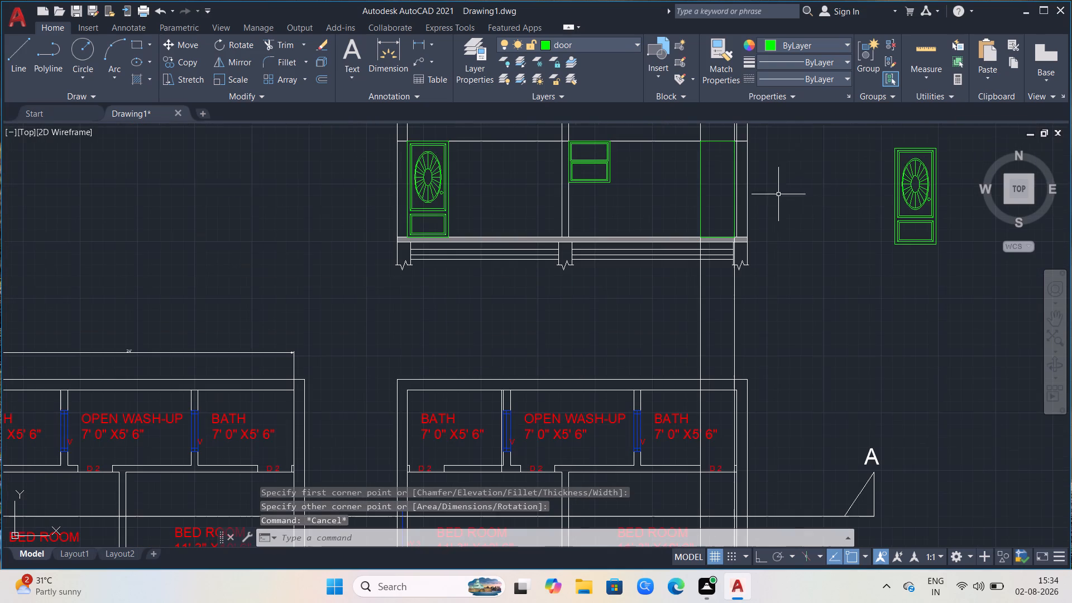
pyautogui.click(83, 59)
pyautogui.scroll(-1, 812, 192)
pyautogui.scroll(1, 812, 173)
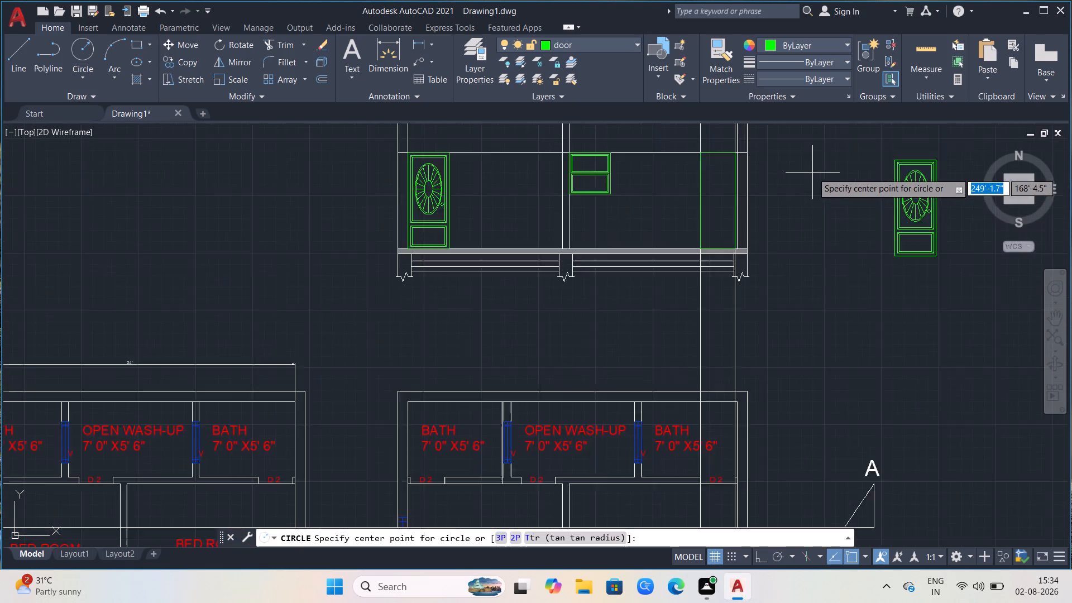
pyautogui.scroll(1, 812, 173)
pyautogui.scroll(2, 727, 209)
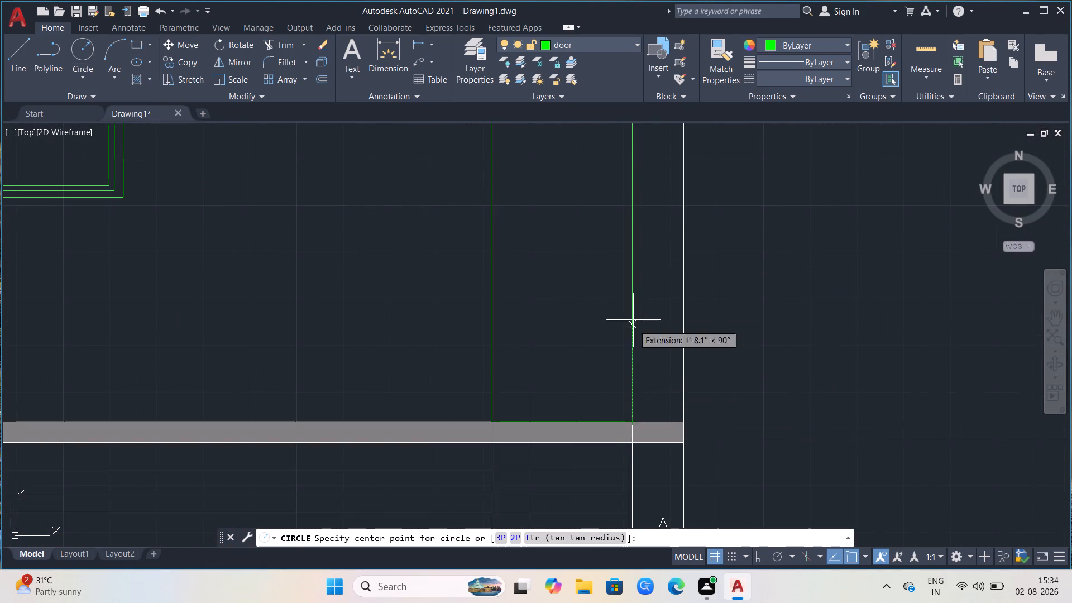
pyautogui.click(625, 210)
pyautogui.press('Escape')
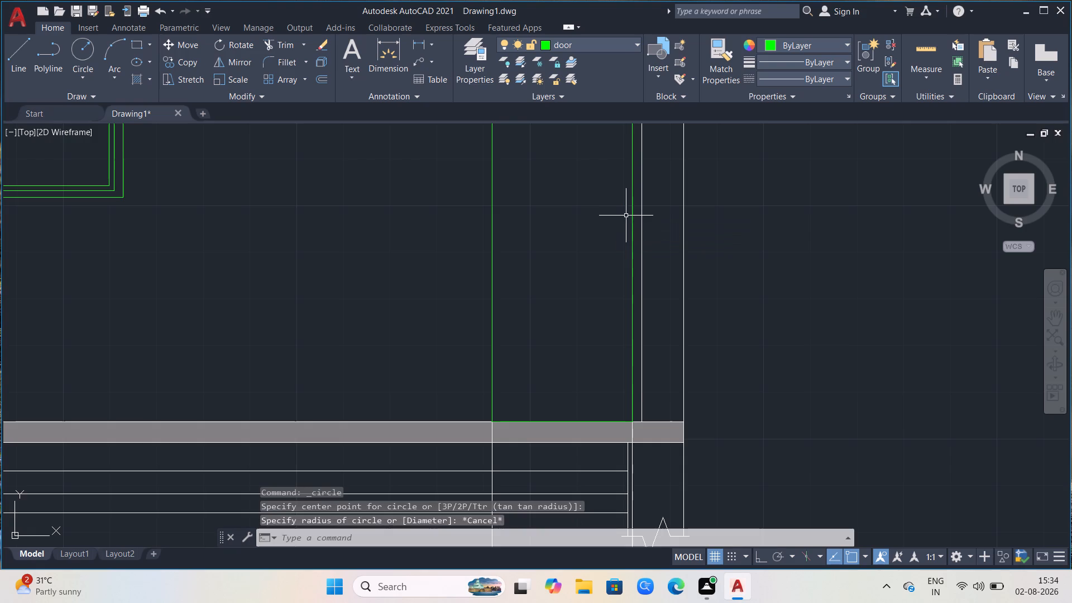
# Draw a door-knob circle with a radius of about 1.5" just inside the new door's right edge.
pyautogui.click(80, 57)
pyautogui.scroll(1, 597, 195)
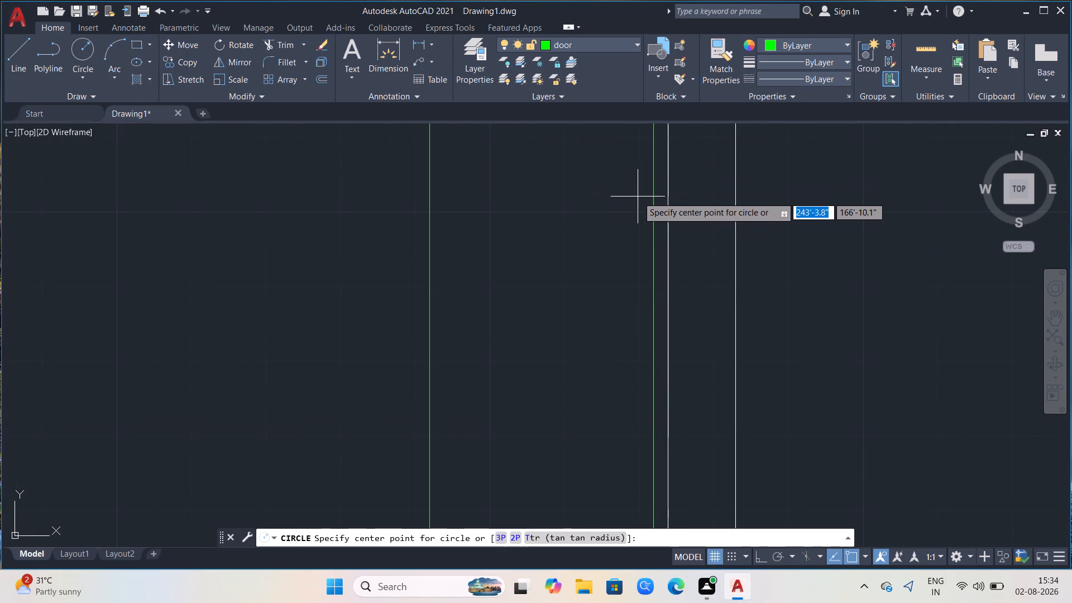
pyautogui.click(640, 201)
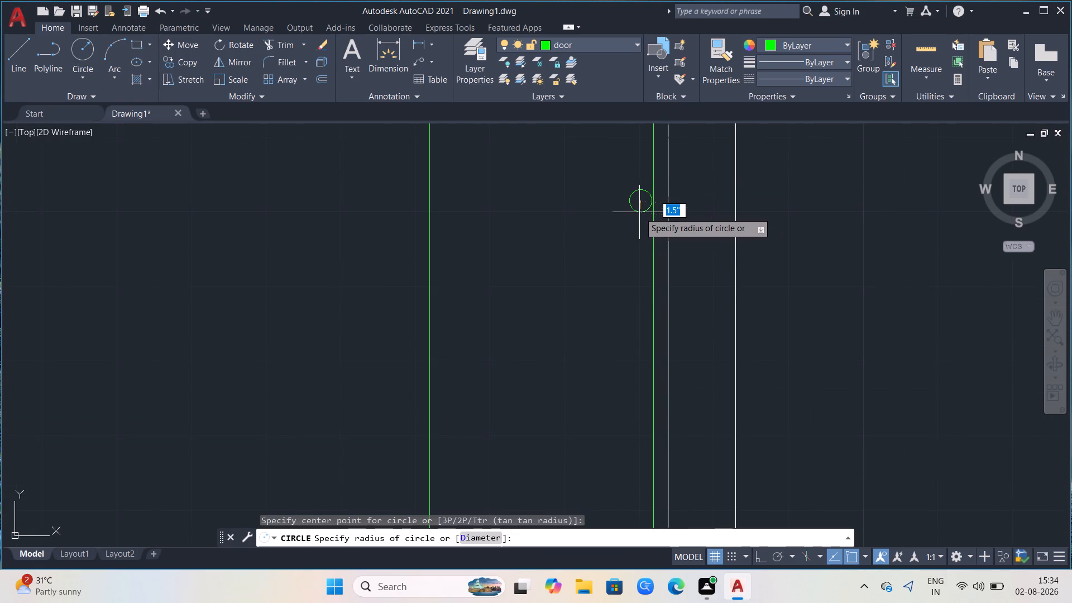
pyautogui.click(639, 212)
pyautogui.press('Escape')
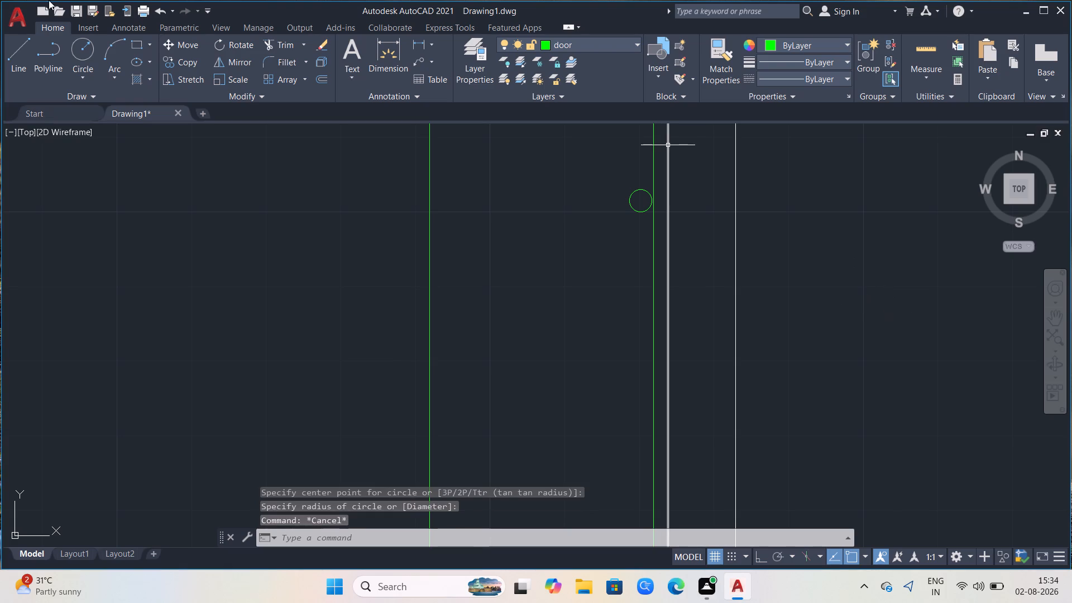
# Draw two more circles concentric with the new door's knob, with radii of about 1.7" and 0.5".
pyautogui.click(93, 53)
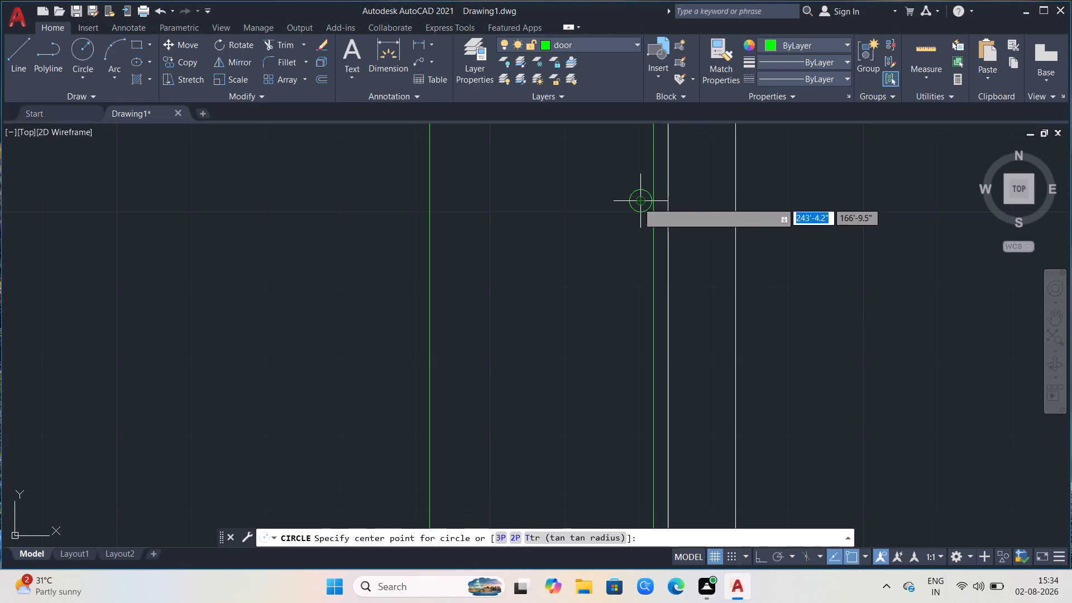
pyautogui.click(638, 202)
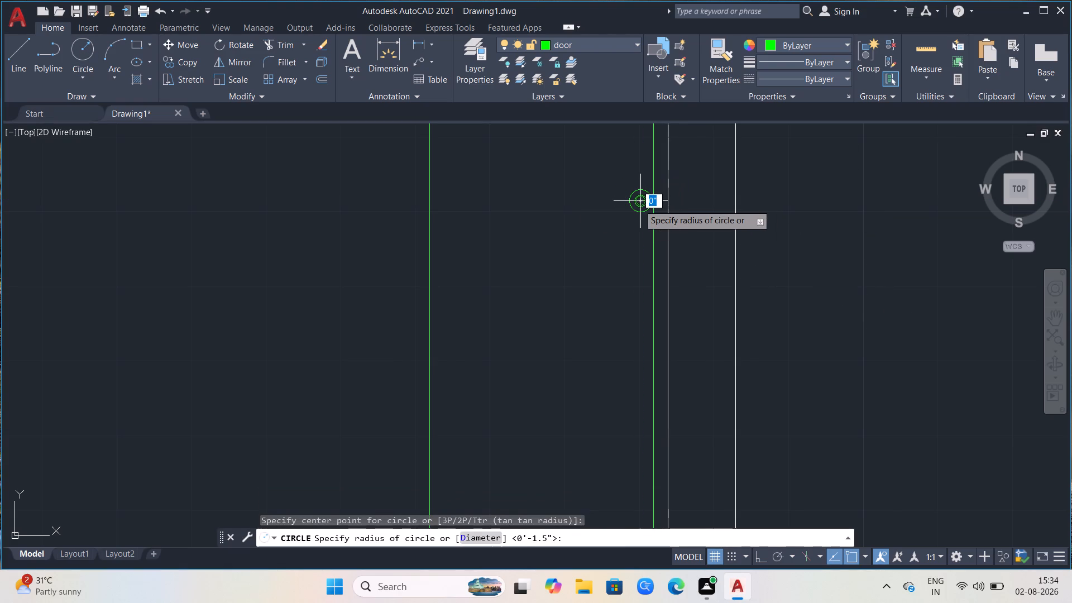
pyautogui.click(642, 209)
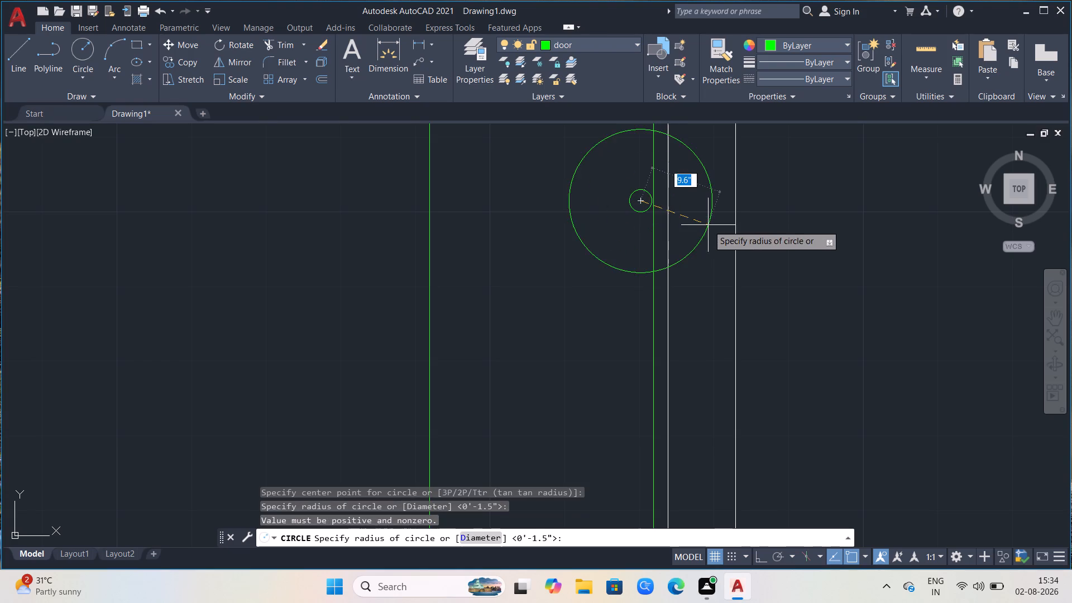
pyautogui.click(650, 202)
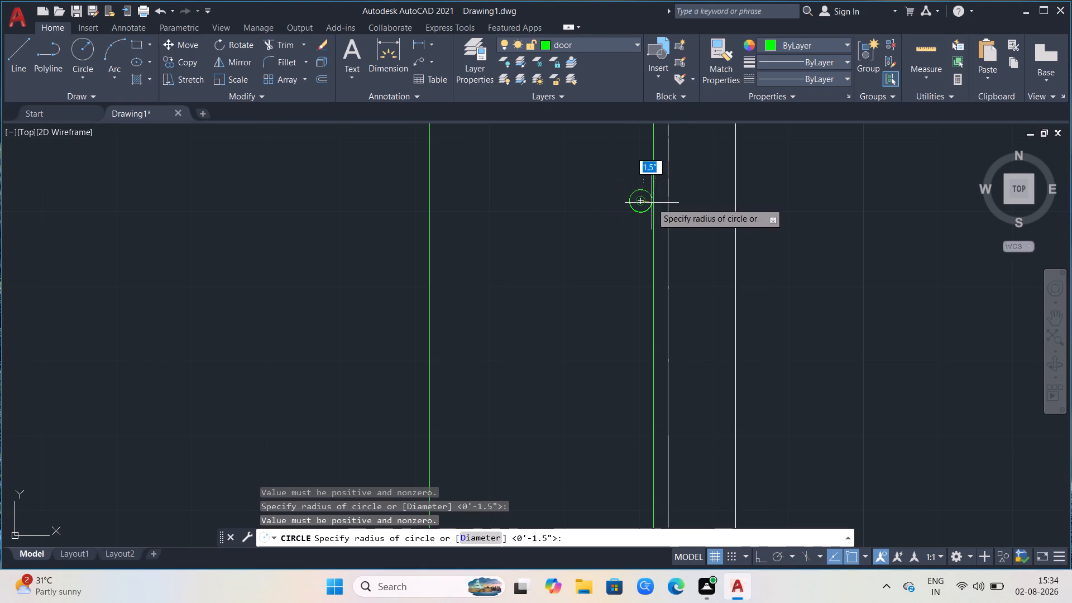
pyautogui.click(643, 200)
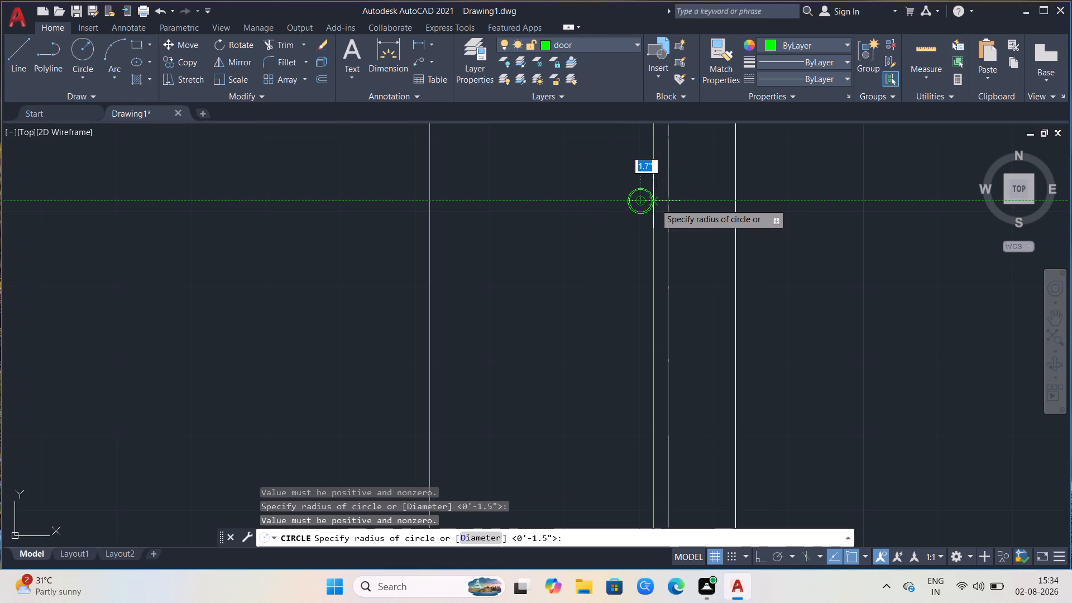
pyautogui.click(657, 207)
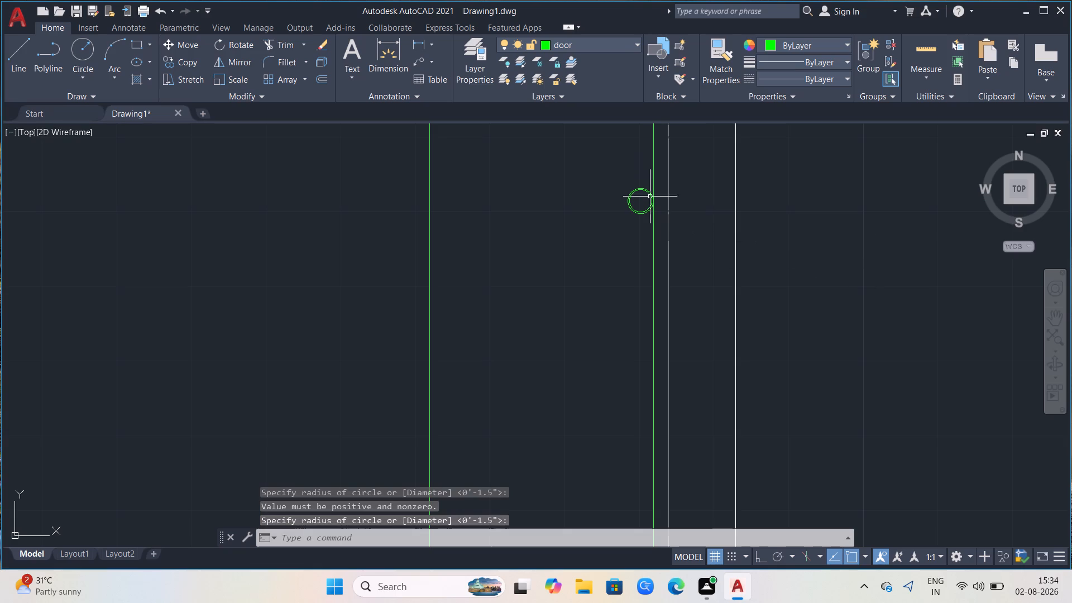
pyautogui.click(79, 46)
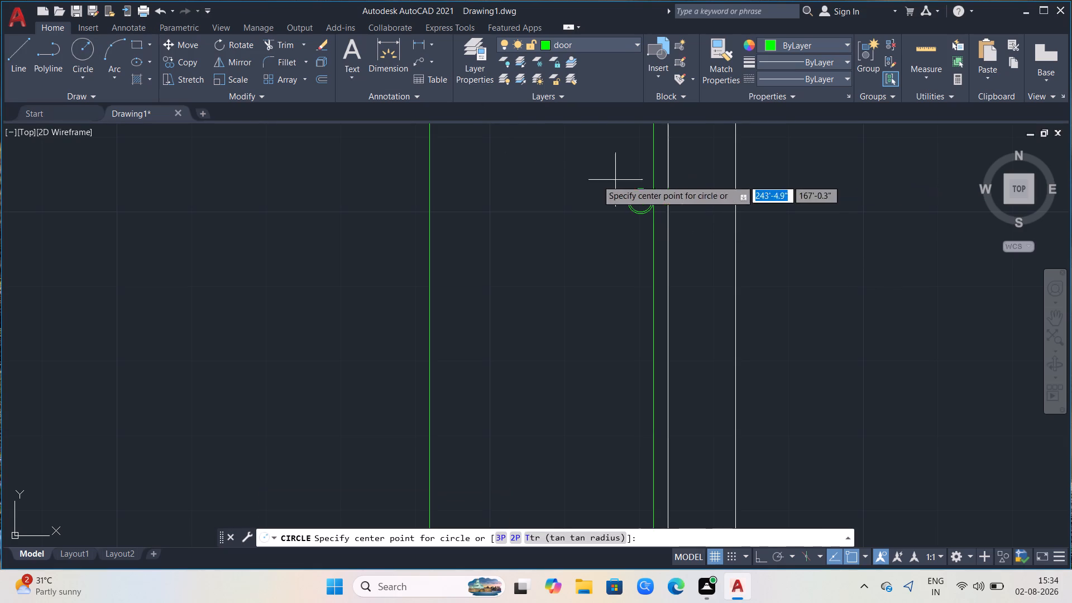
pyautogui.scroll(2, 591, 198)
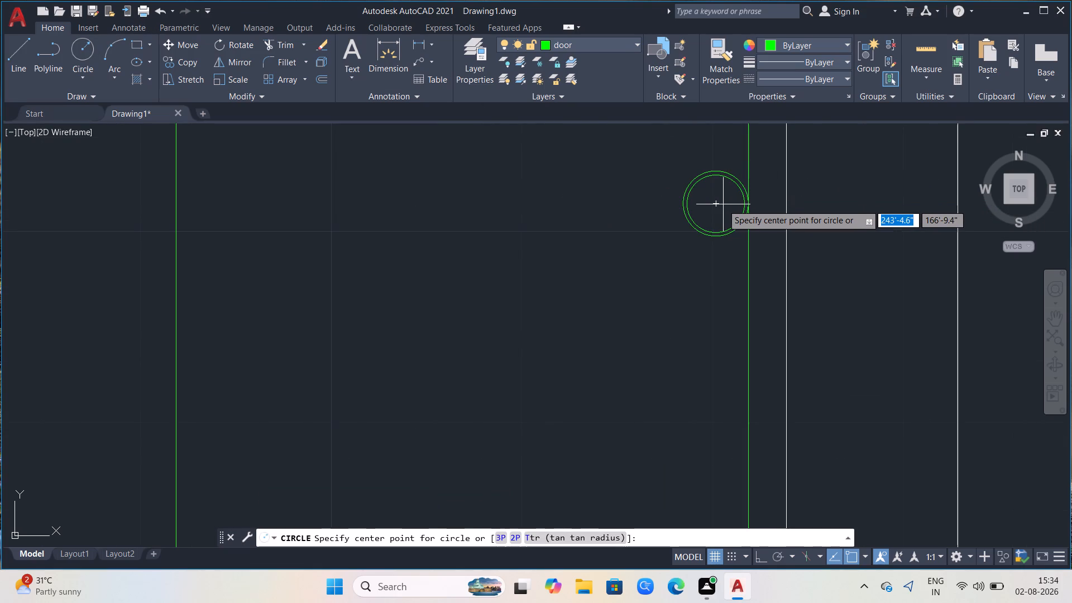
pyautogui.click(719, 204)
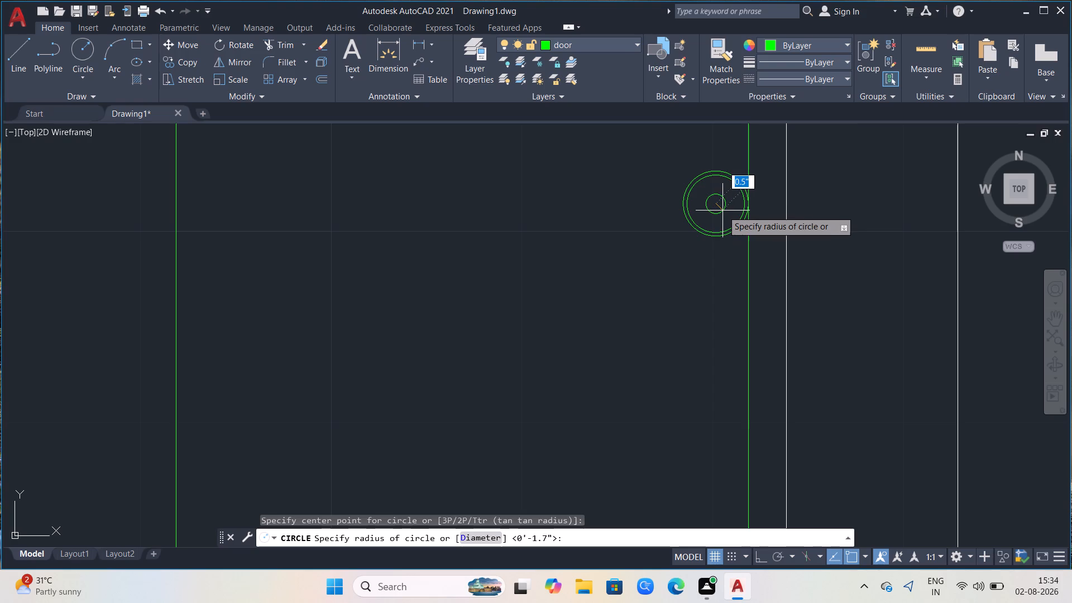
pyautogui.click(722, 211)
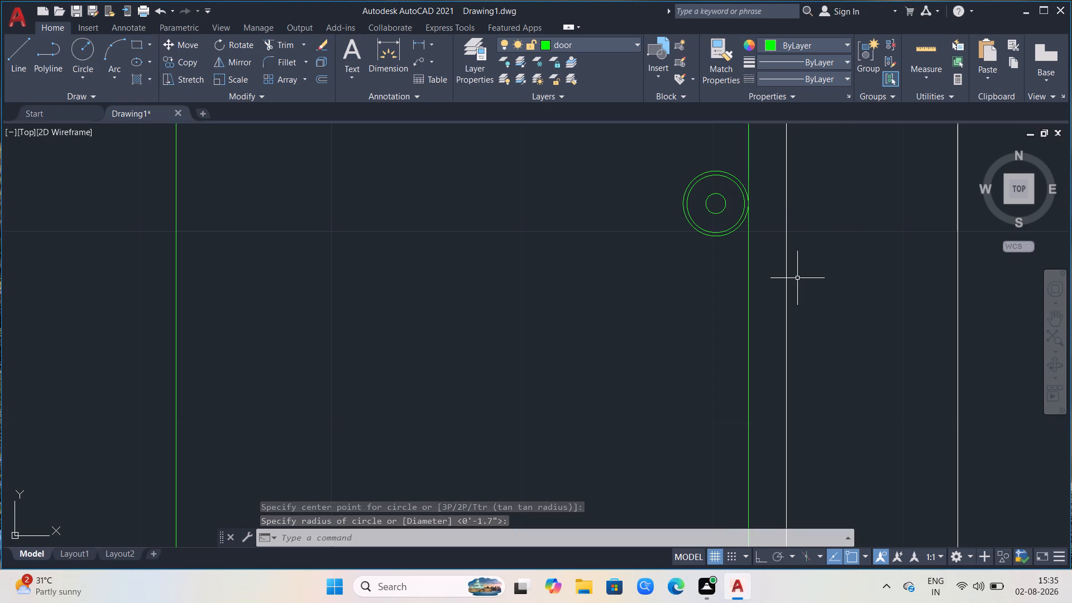
pyautogui.press('Escape')
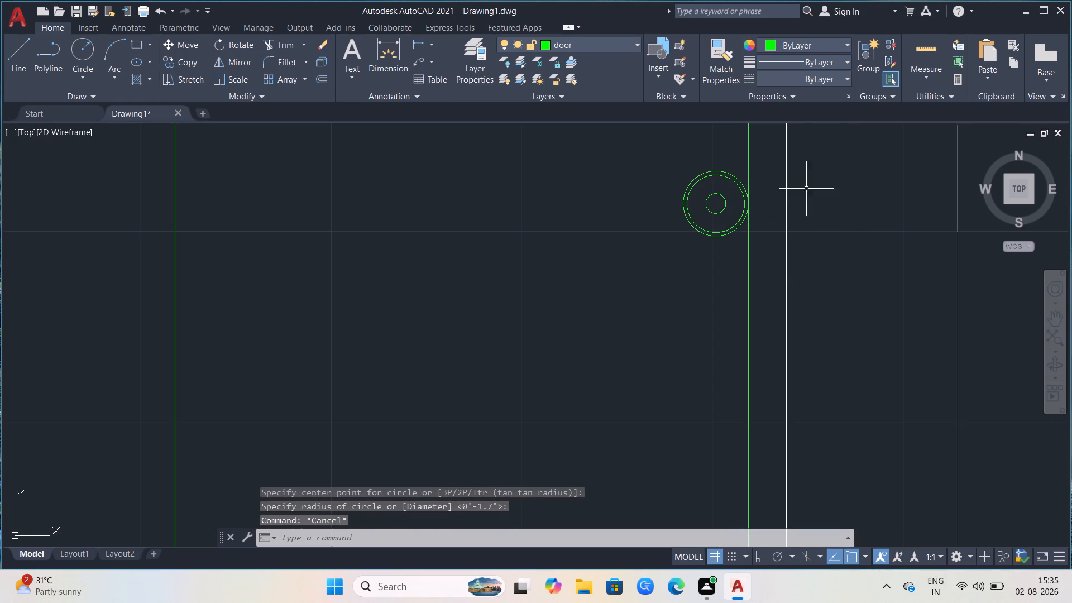
# Delete the two vertical construction lines running through the sides of the new ground-floor door.
pyautogui.scroll(-4, 789, 231)
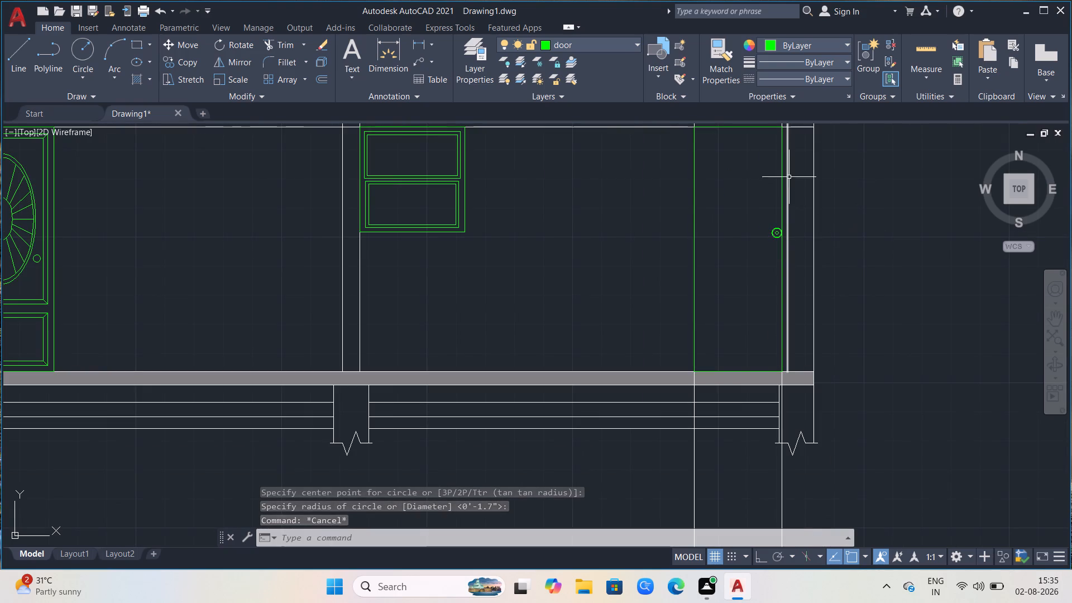
pyautogui.scroll(-1, 789, 195)
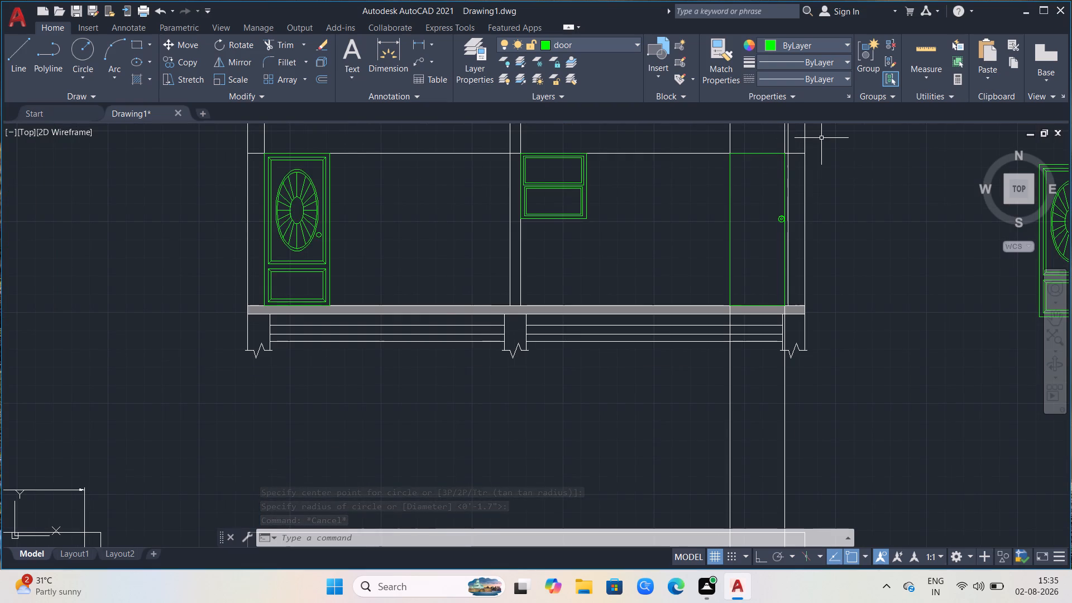
pyautogui.scroll(2, 821, 138)
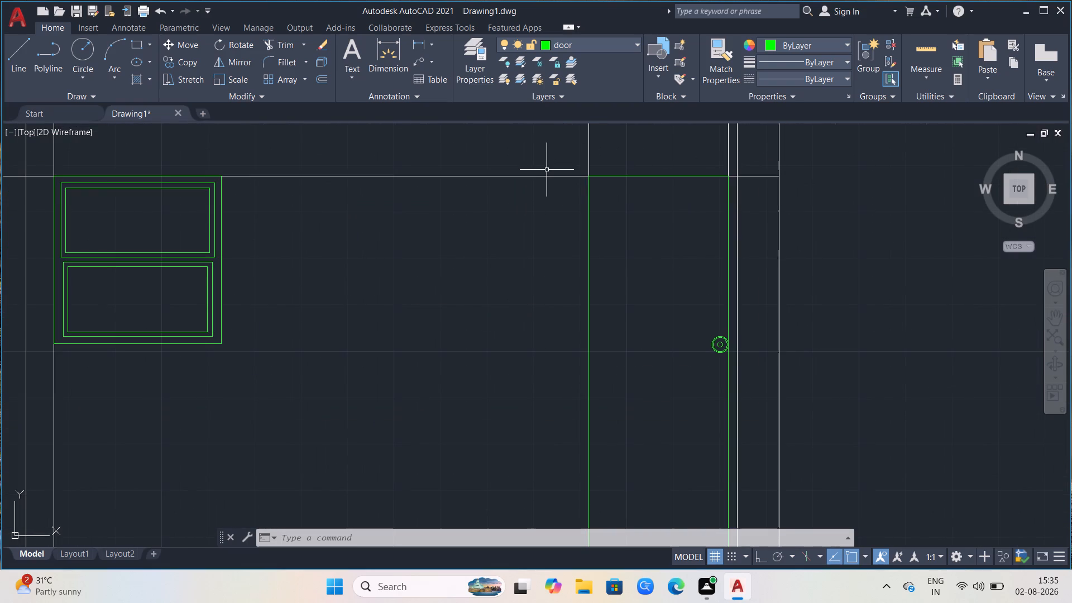
pyautogui.scroll(-3, 633, 170)
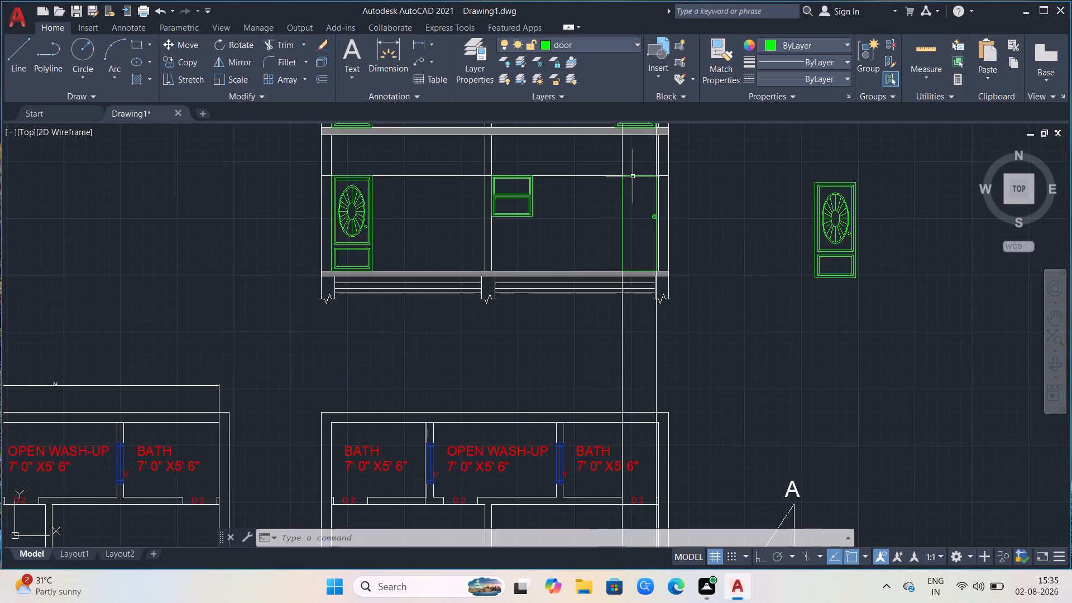
pyautogui.scroll(-1, 674, 203)
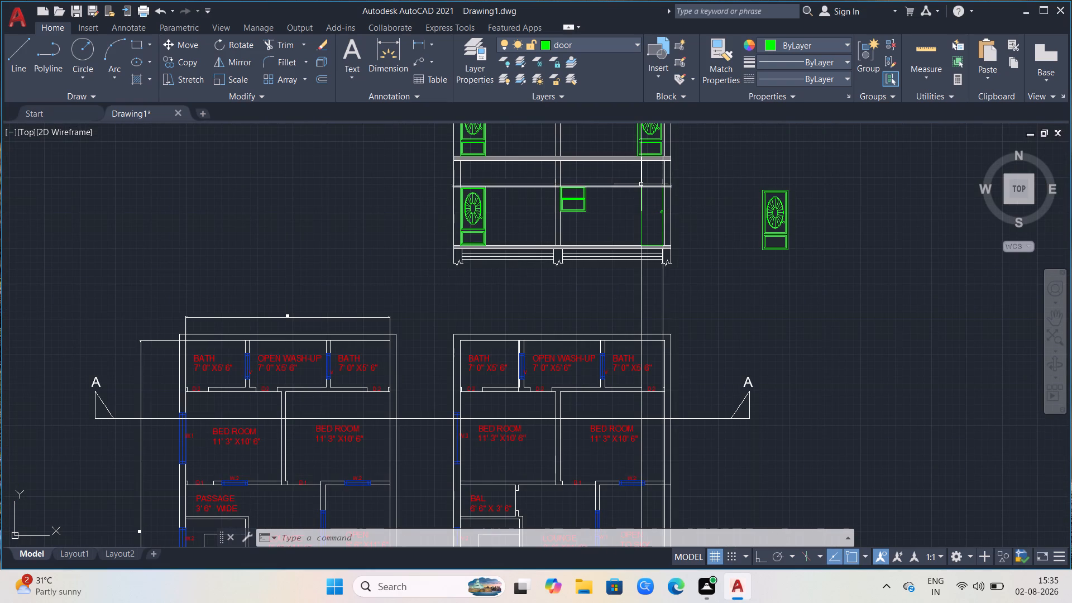
pyautogui.scroll(2, 657, 164)
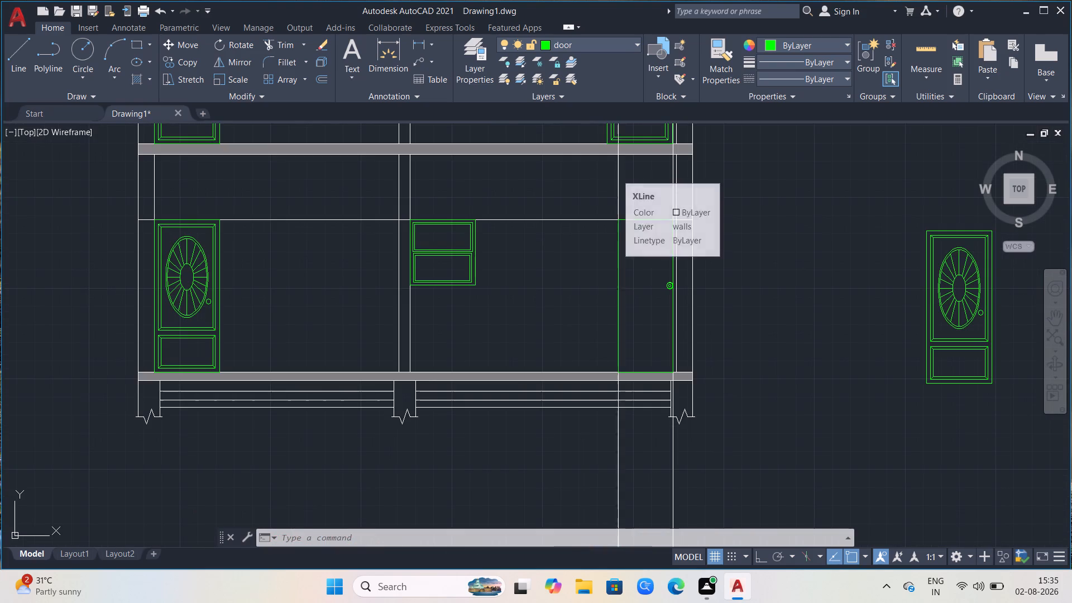
pyautogui.click(617, 174)
pyautogui.click(672, 178)
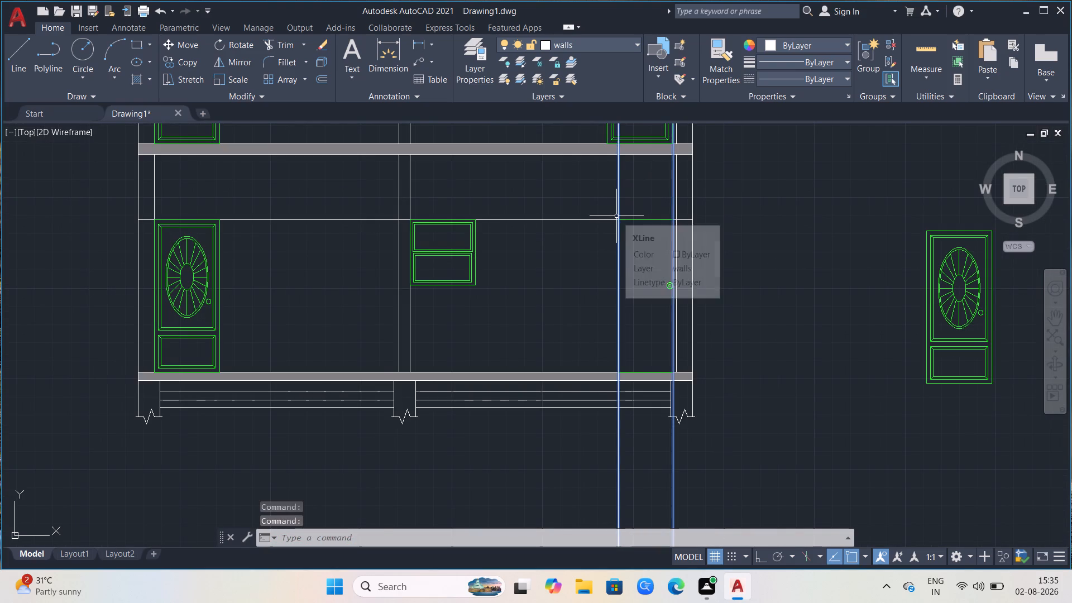
pyautogui.press('Delete')
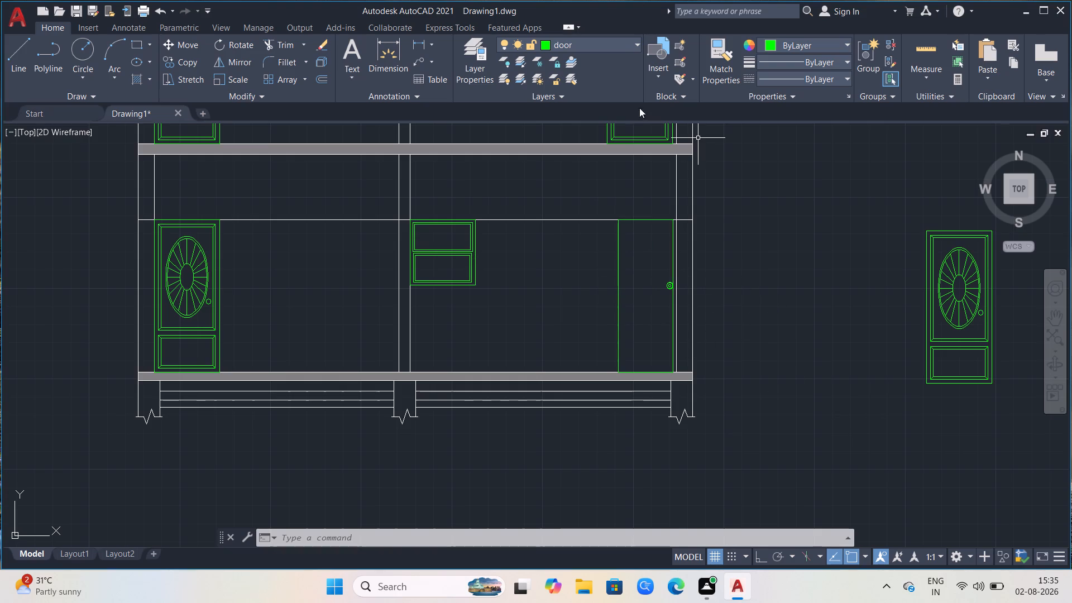
# Move the ground-floor panelled door at the section's left-hand wall out to the empty space beside the building's right-hand wall.
pyautogui.scroll(1, 658, 169)
pyautogui.scroll(1, 649, 219)
pyautogui.scroll(-2, 643, 233)
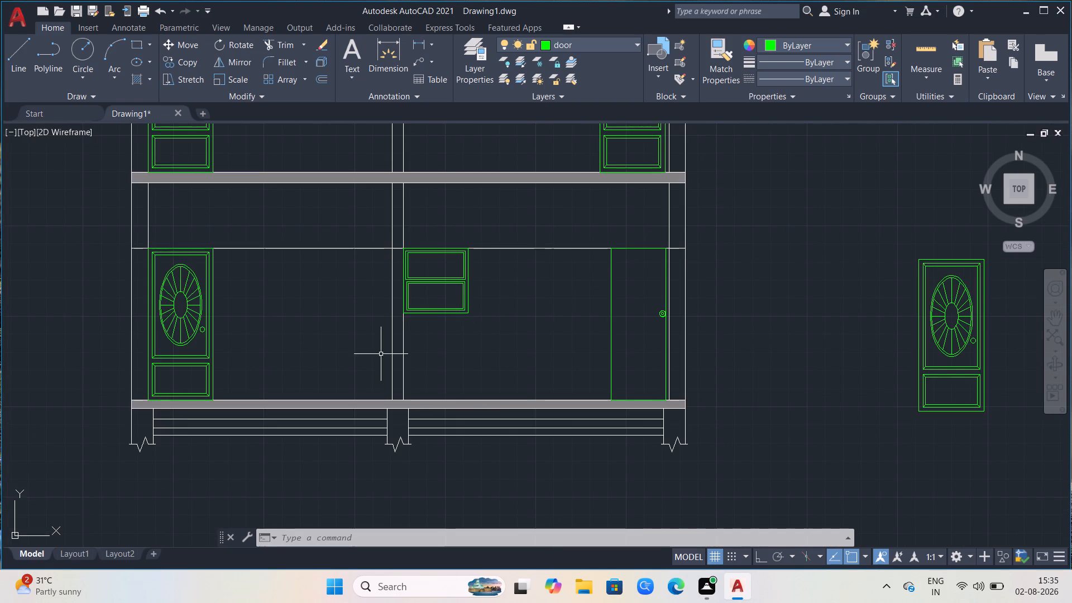
pyautogui.click(206, 394)
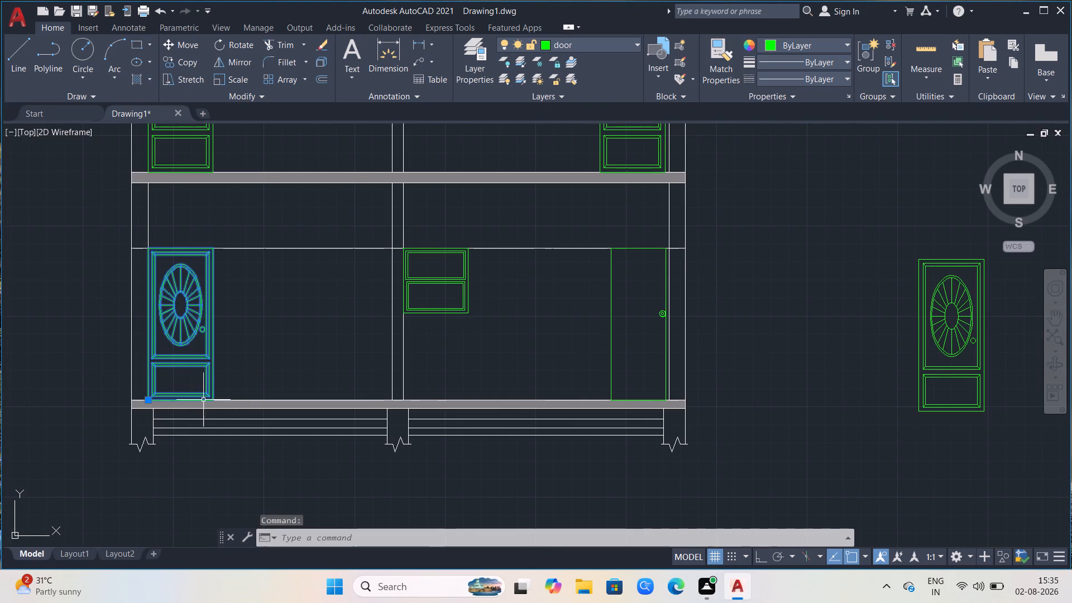
pyautogui.click(148, 399)
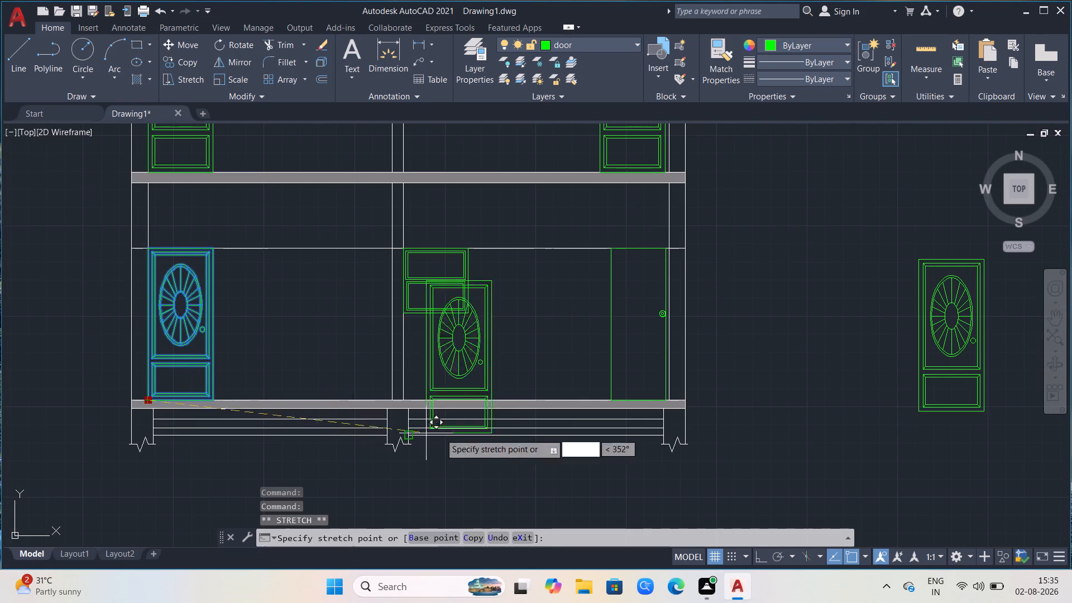
pyautogui.click(743, 418)
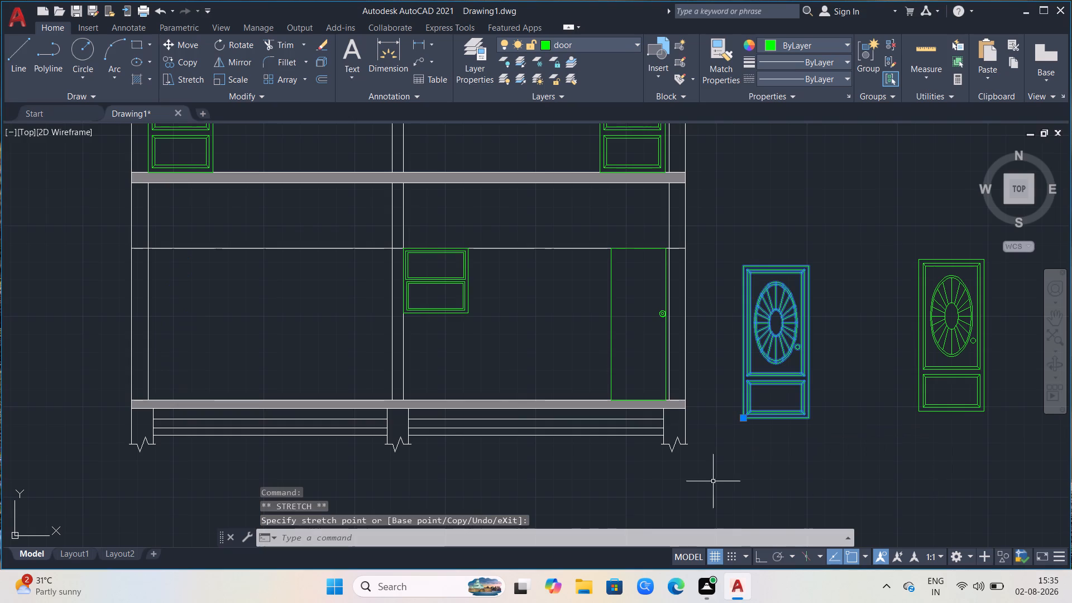
# Move both upper-floor panelled doors out of the section to the empty space beside the building's right-hand wall.
pyautogui.scroll(-1, 602, 427)
pyautogui.click(607, 250)
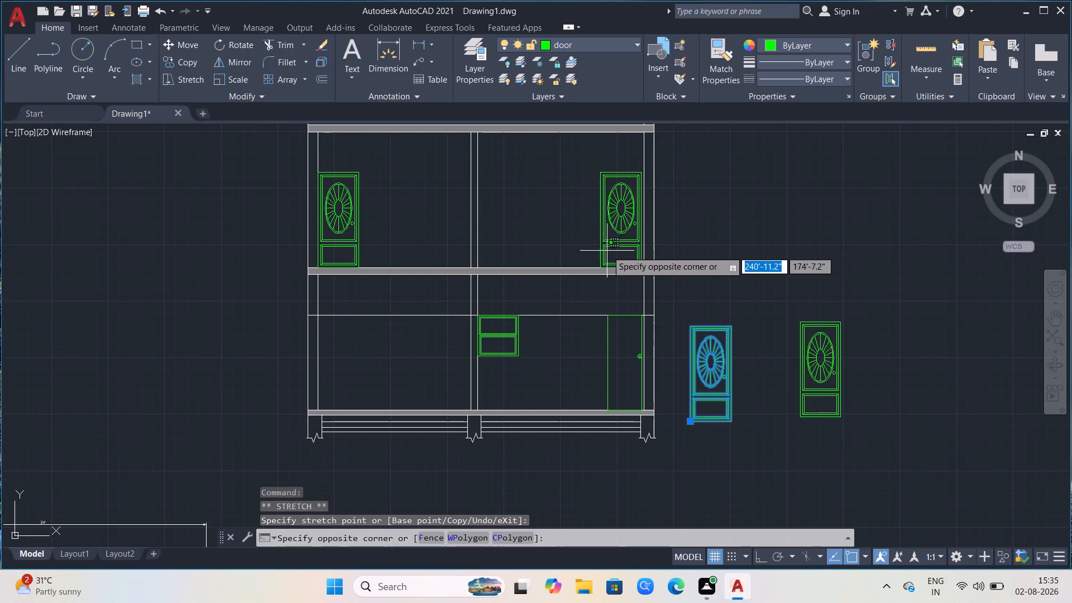
pyautogui.click(609, 260)
pyautogui.click(602, 261)
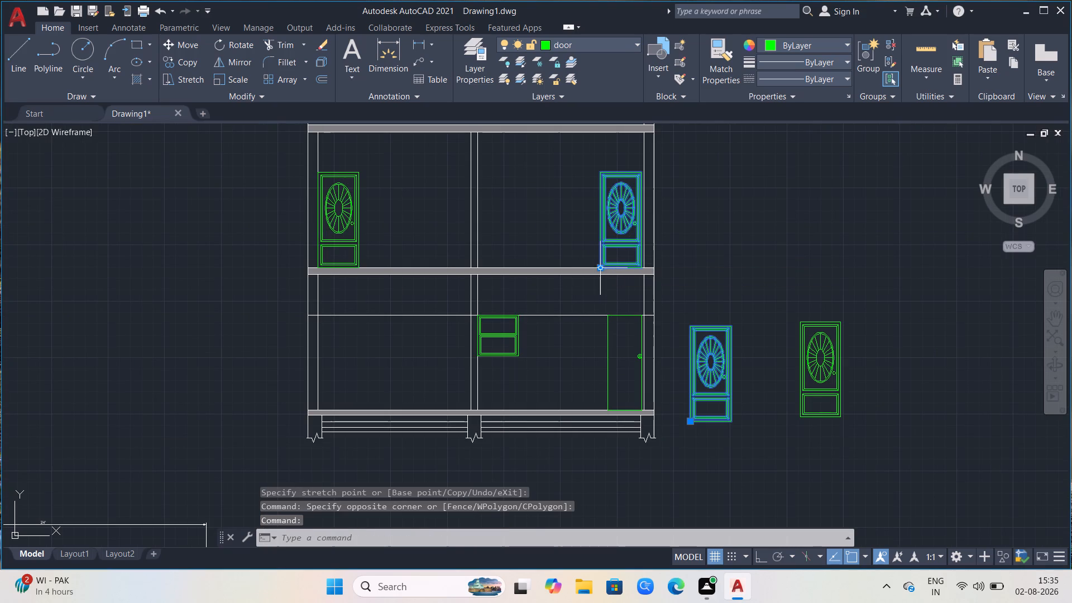
pyautogui.click(601, 268)
pyautogui.click(786, 248)
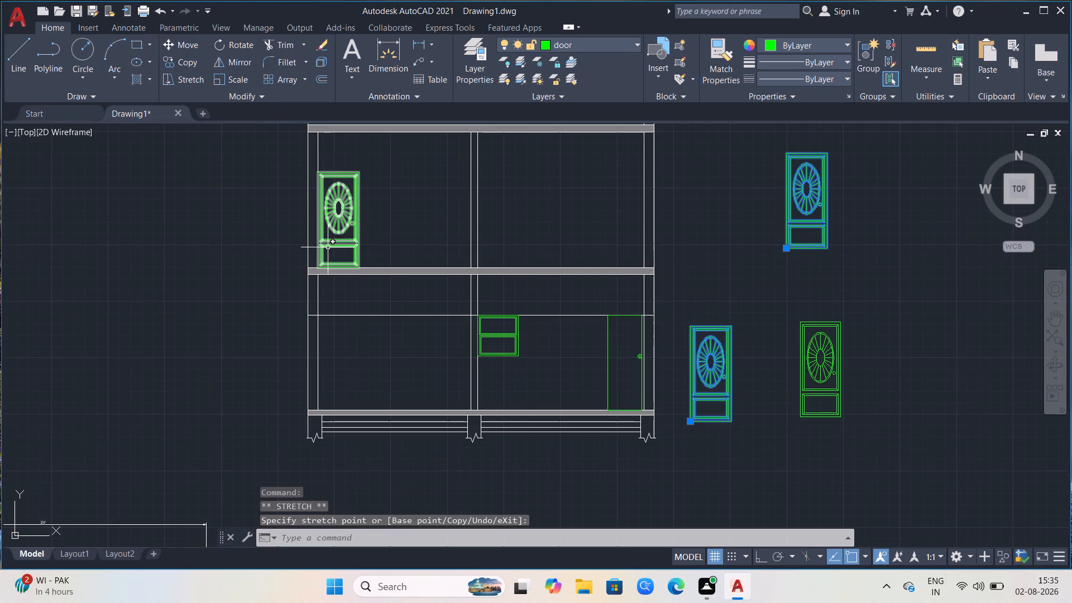
pyautogui.click(328, 247)
pyautogui.moveTo(319, 269); pyautogui.dragTo(326, 263)
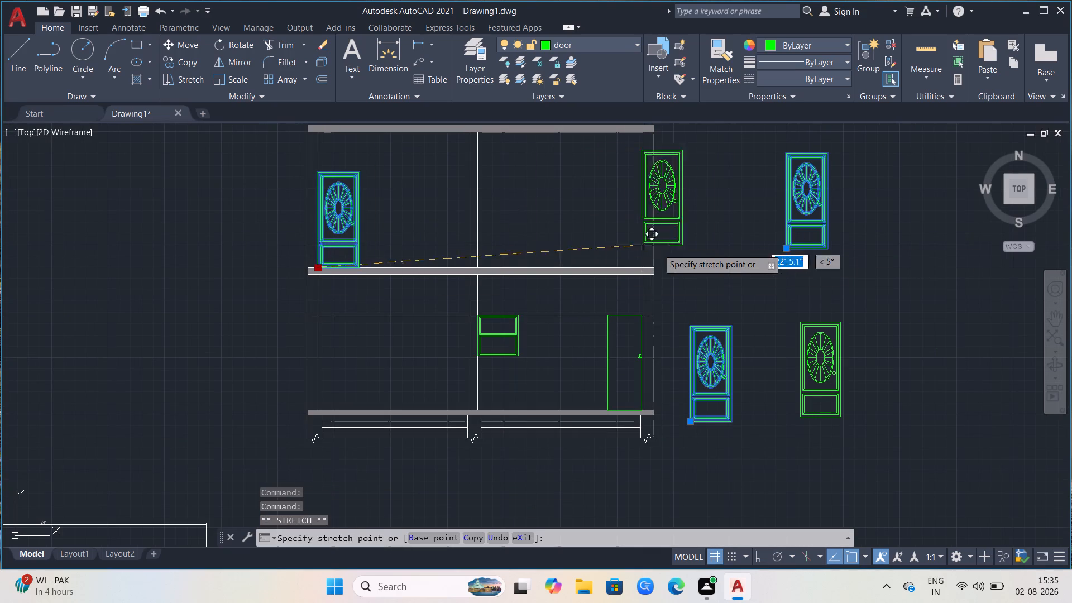
pyautogui.click(685, 250)
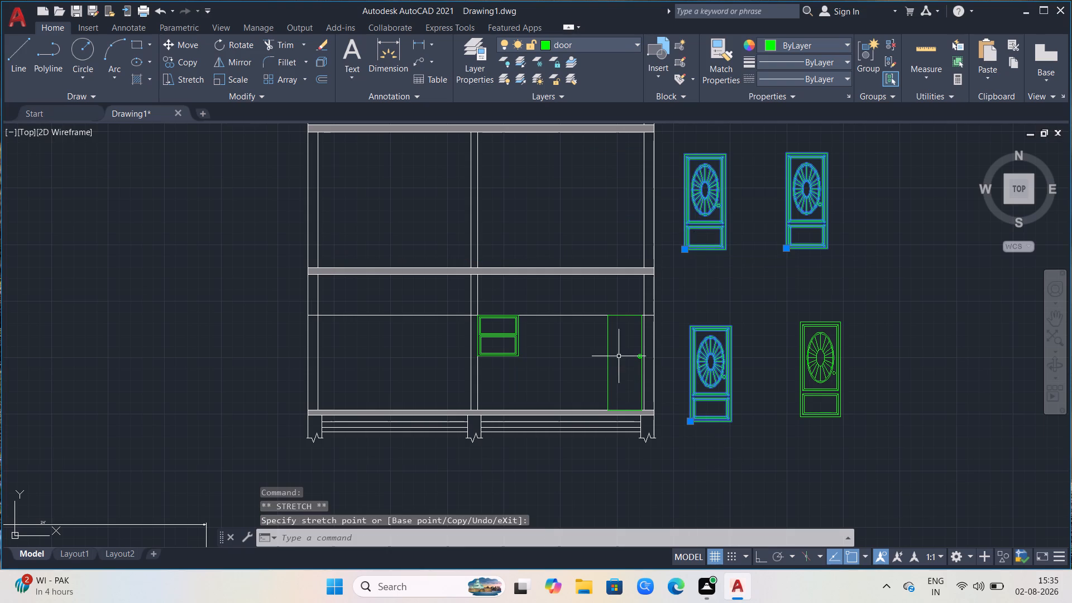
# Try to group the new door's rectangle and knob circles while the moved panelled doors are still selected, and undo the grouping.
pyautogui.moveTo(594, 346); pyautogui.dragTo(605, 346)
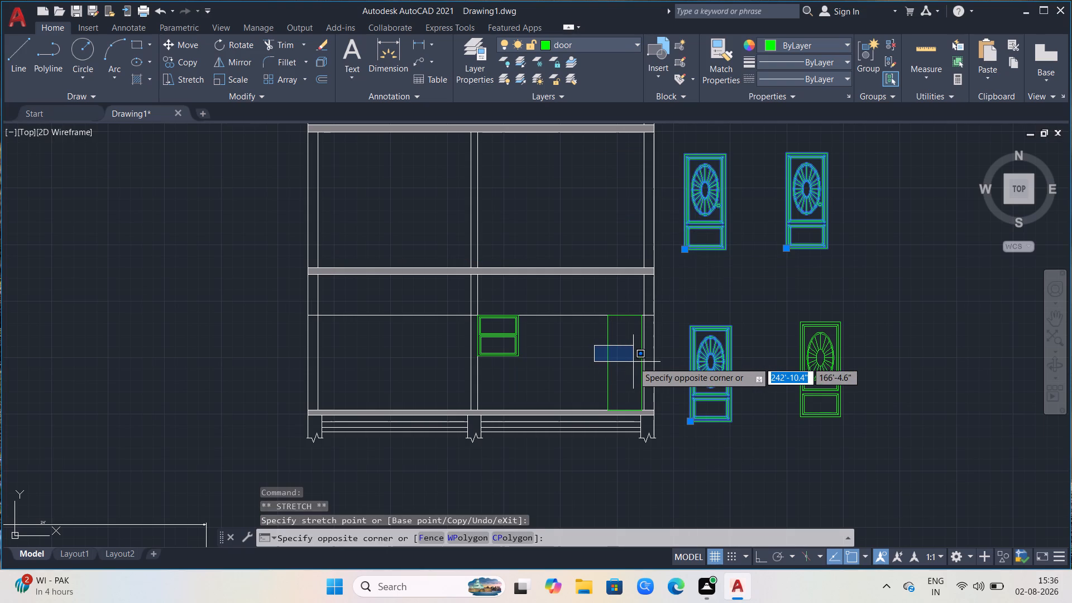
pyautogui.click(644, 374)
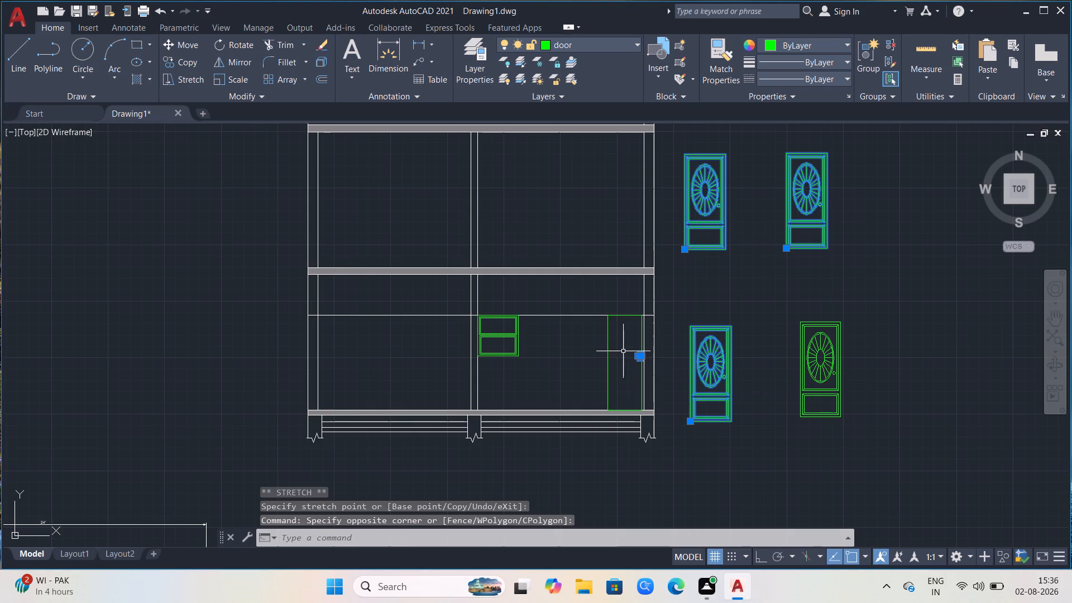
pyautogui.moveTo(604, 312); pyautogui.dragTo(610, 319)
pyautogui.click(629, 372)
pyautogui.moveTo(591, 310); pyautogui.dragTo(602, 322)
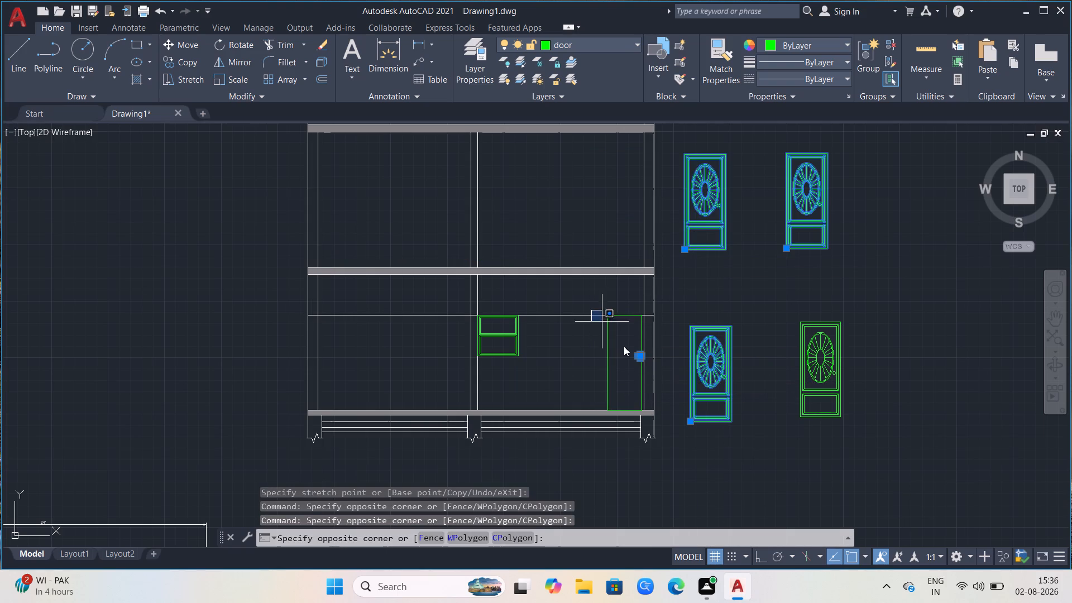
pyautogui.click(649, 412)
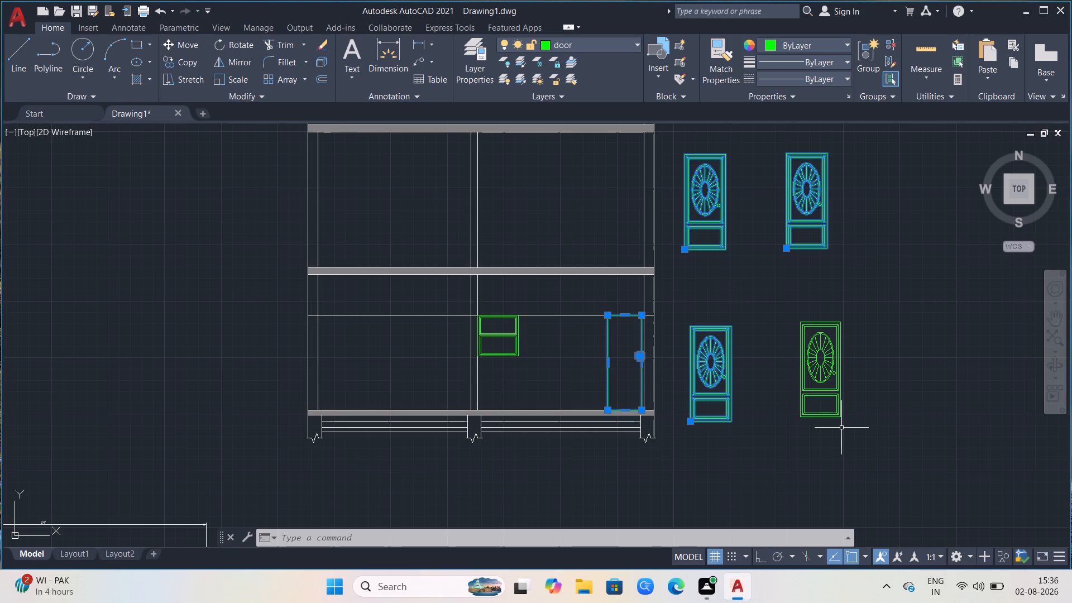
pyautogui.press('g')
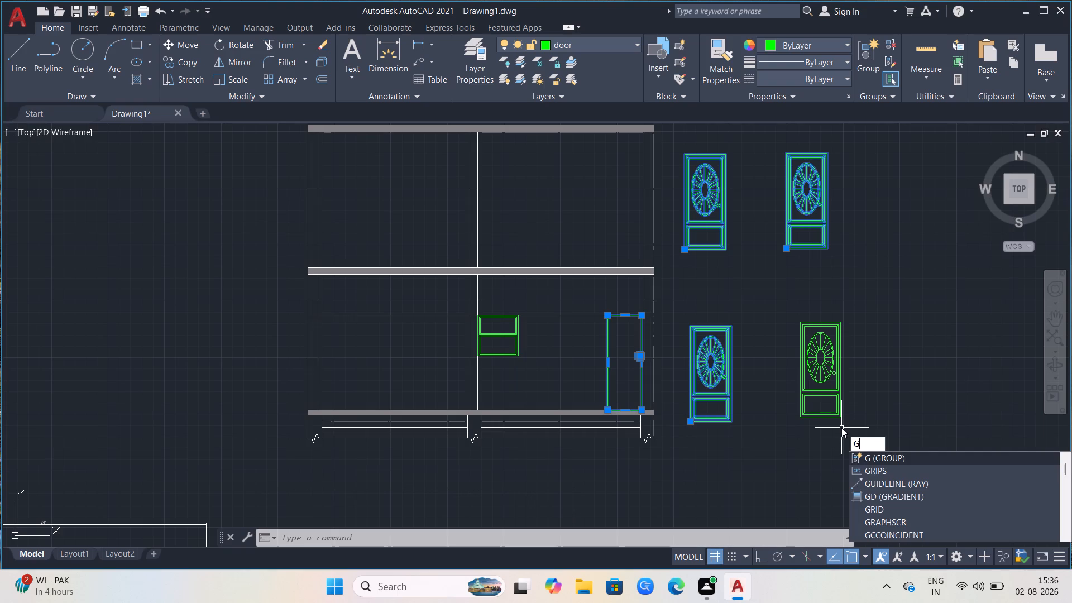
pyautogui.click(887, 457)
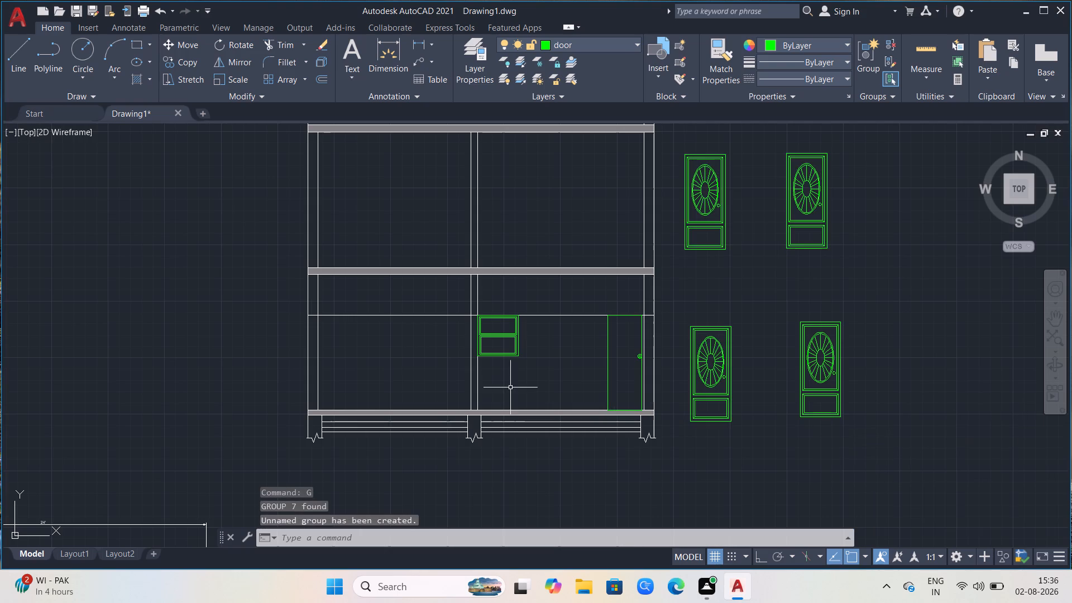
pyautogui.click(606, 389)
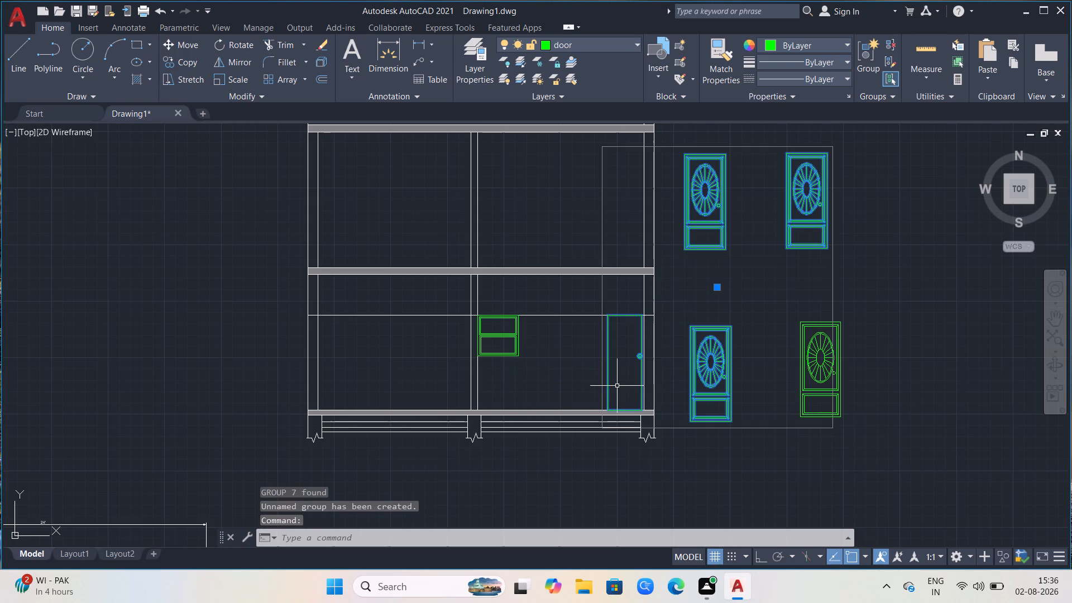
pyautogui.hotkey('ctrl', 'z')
# Select the new plain ground-floor door's knob and rectangle without the panelled doors.
pyautogui.click(643, 357)
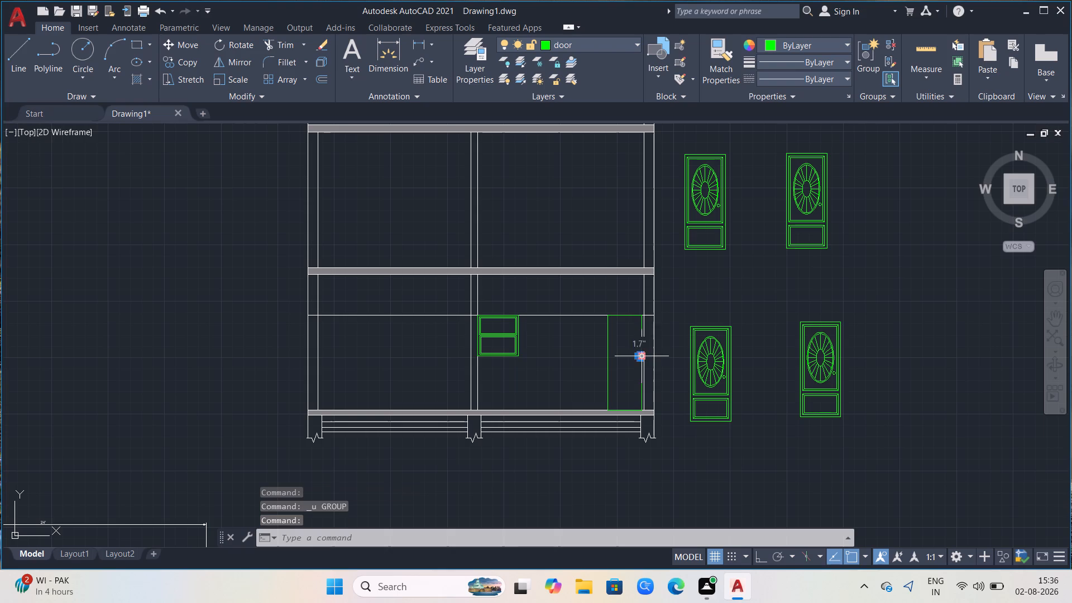
pyautogui.click(607, 371)
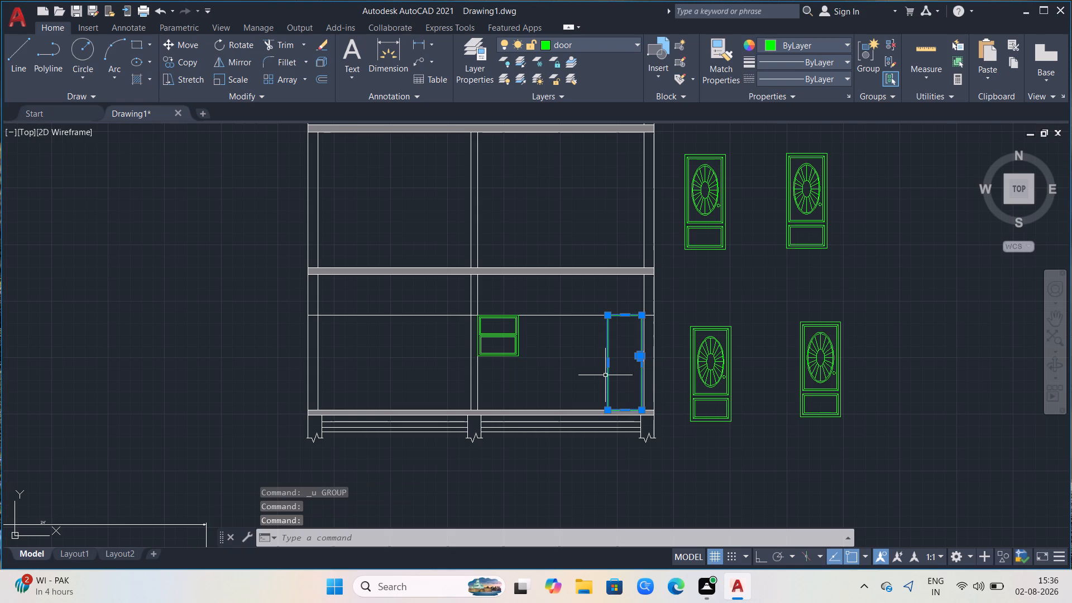
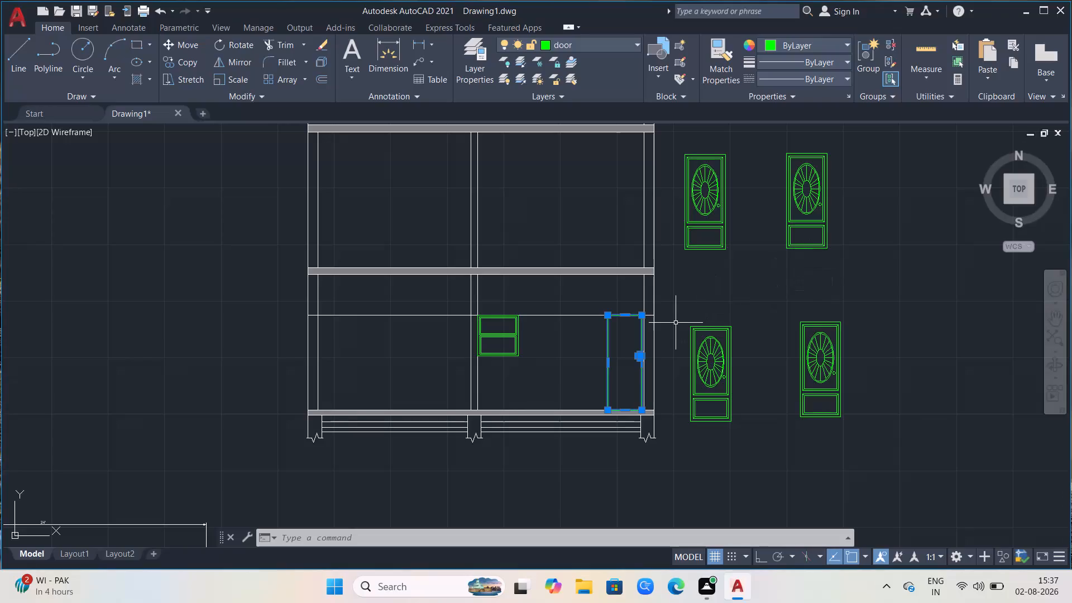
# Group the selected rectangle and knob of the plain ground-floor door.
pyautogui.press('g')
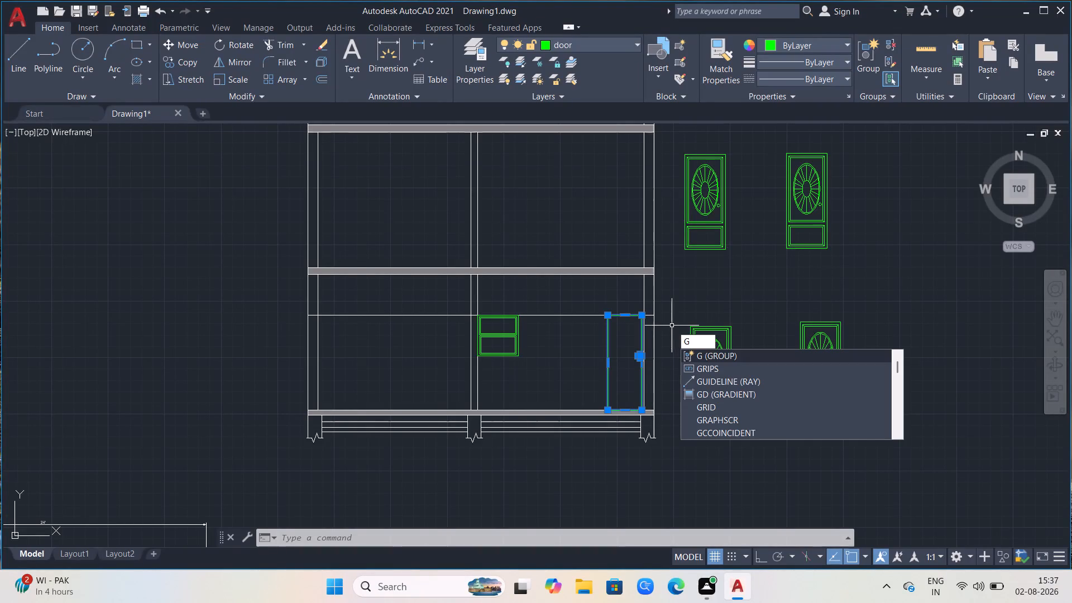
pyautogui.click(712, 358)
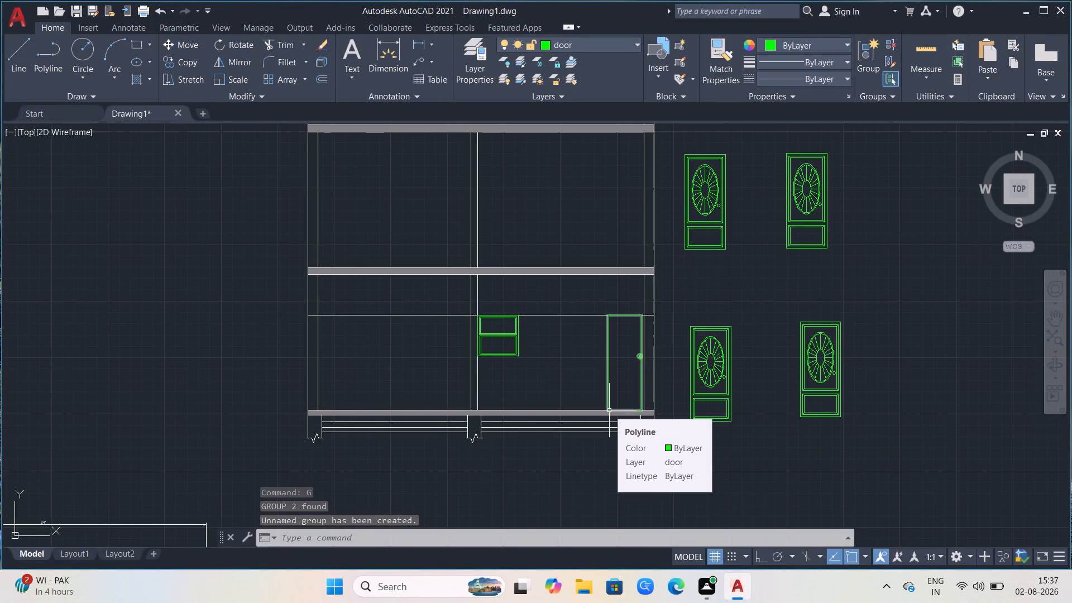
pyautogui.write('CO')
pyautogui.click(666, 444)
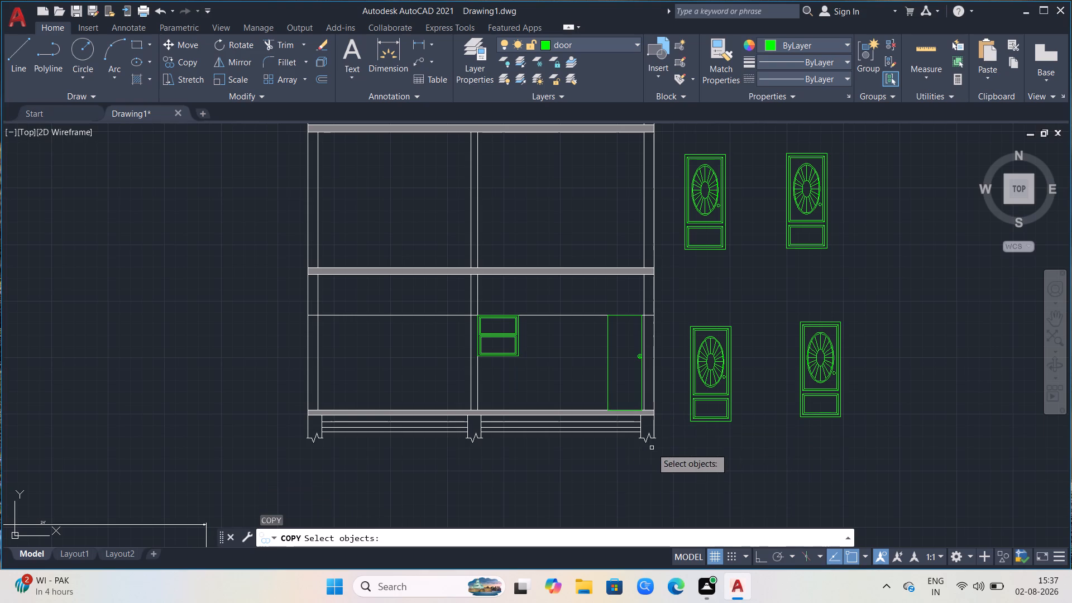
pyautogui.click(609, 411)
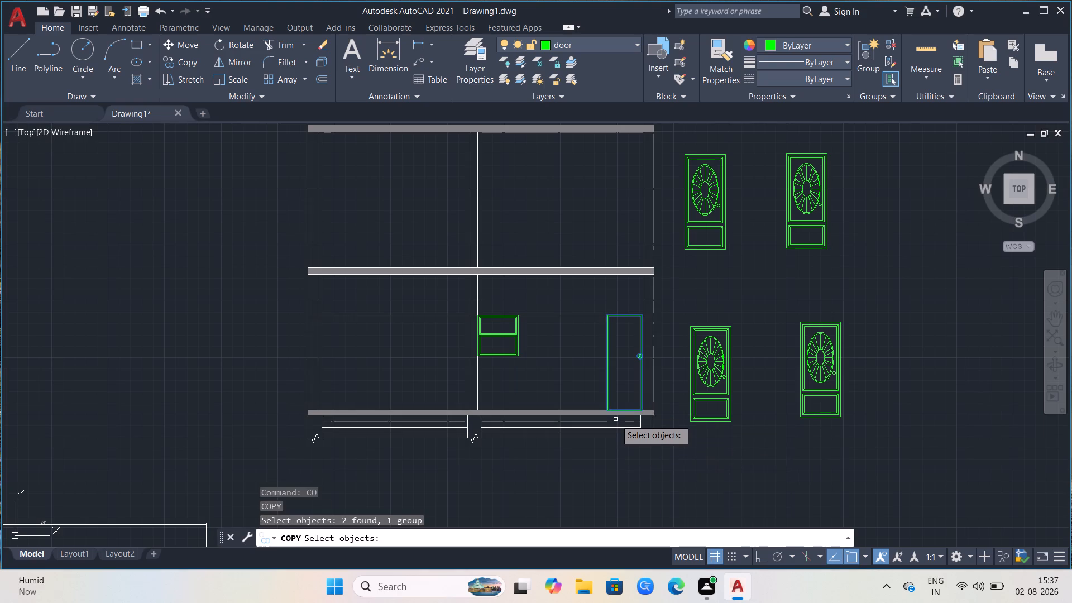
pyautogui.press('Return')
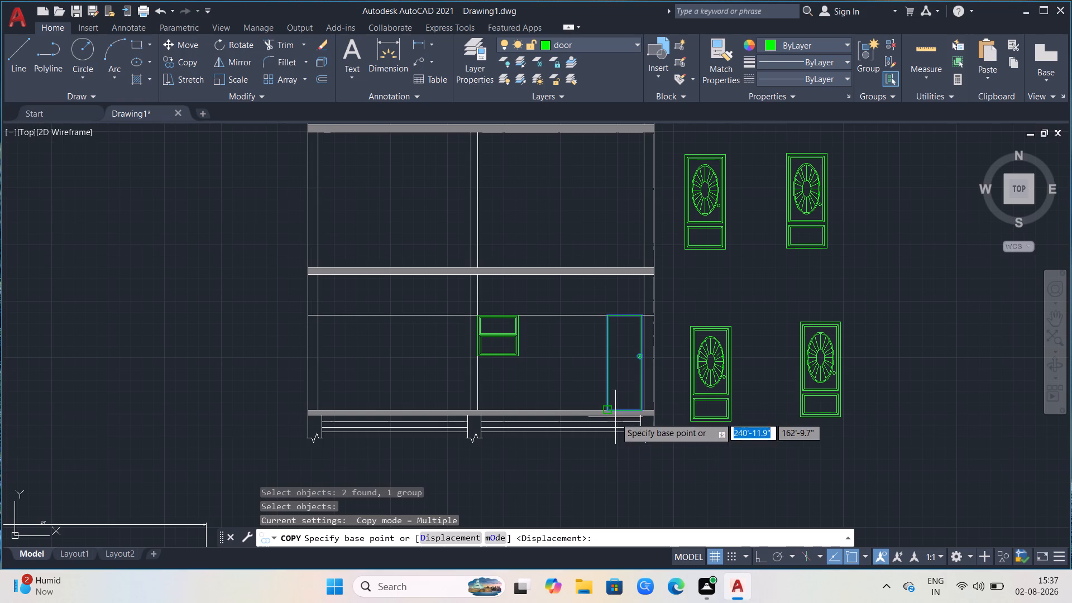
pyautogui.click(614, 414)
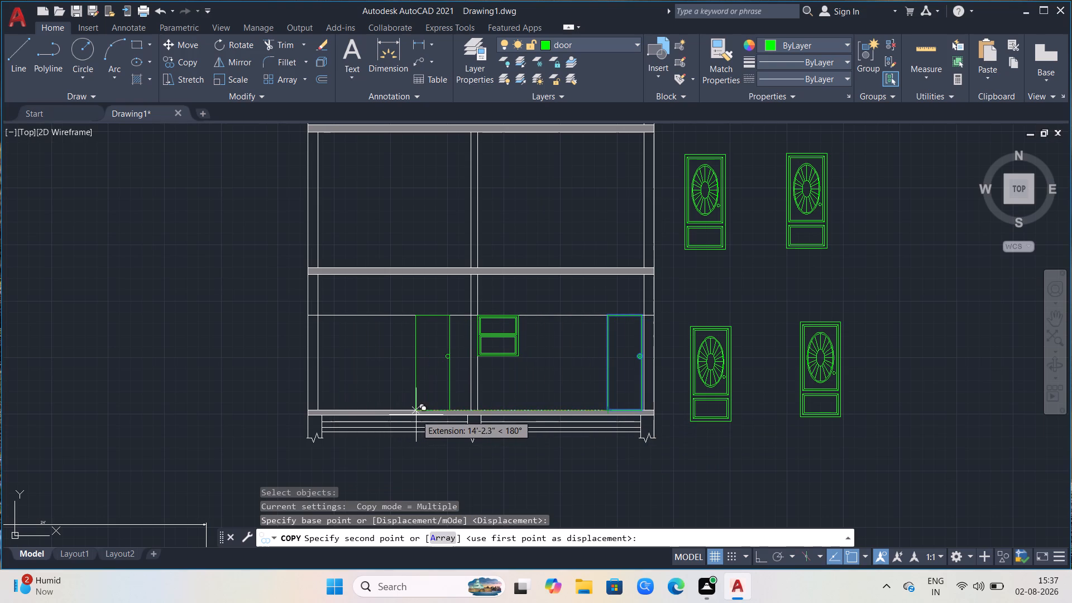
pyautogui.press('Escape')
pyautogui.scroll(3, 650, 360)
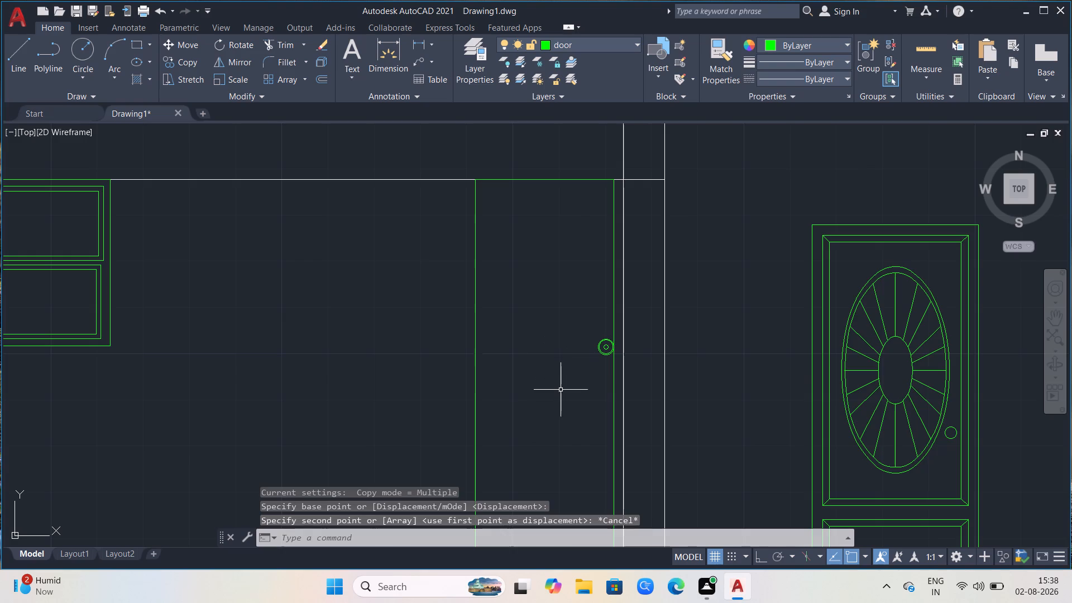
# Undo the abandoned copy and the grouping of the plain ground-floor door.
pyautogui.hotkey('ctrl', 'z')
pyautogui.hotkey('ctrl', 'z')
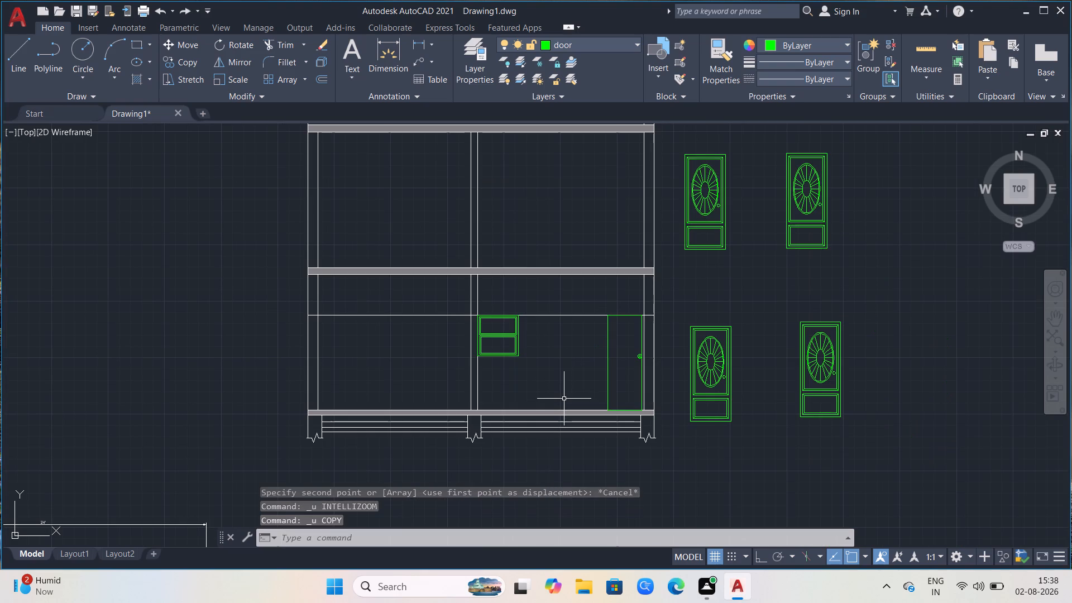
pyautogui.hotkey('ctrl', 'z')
# Select the plain ground-floor door's rectangle with all its knob circles and group them.
pyautogui.click(608, 375)
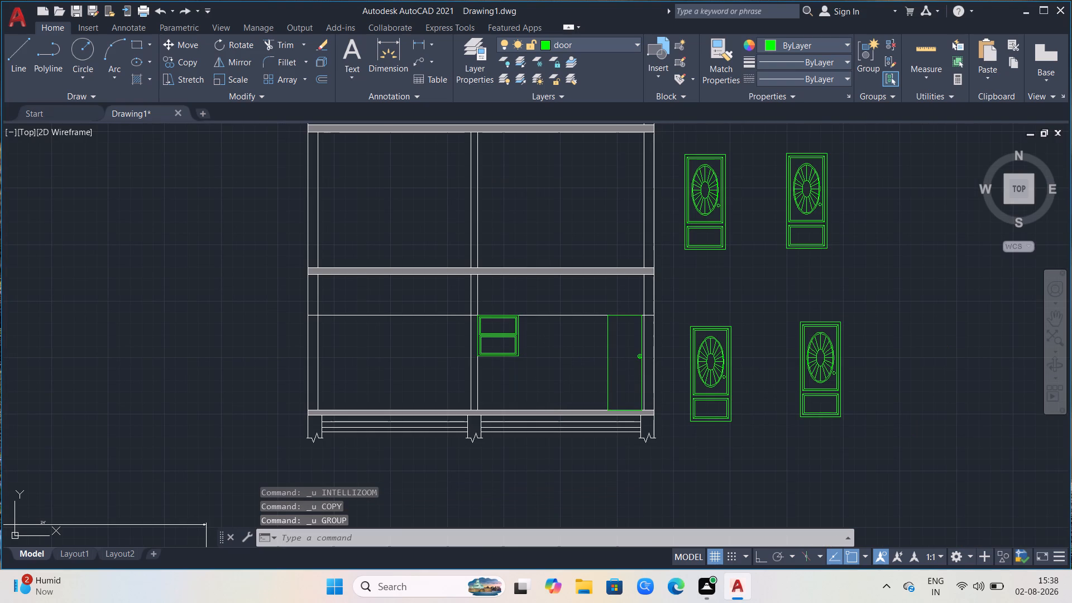
pyautogui.scroll(4, 647, 343)
pyautogui.click(596, 396)
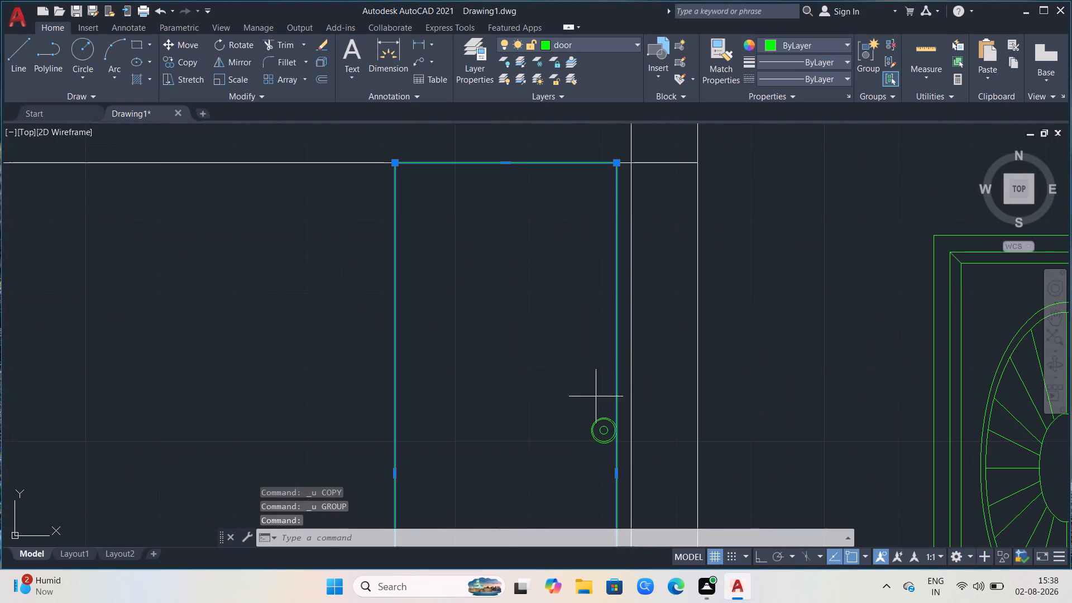
pyautogui.click(604, 460)
pyautogui.moveTo(554, 404); pyautogui.dragTo(663, 432)
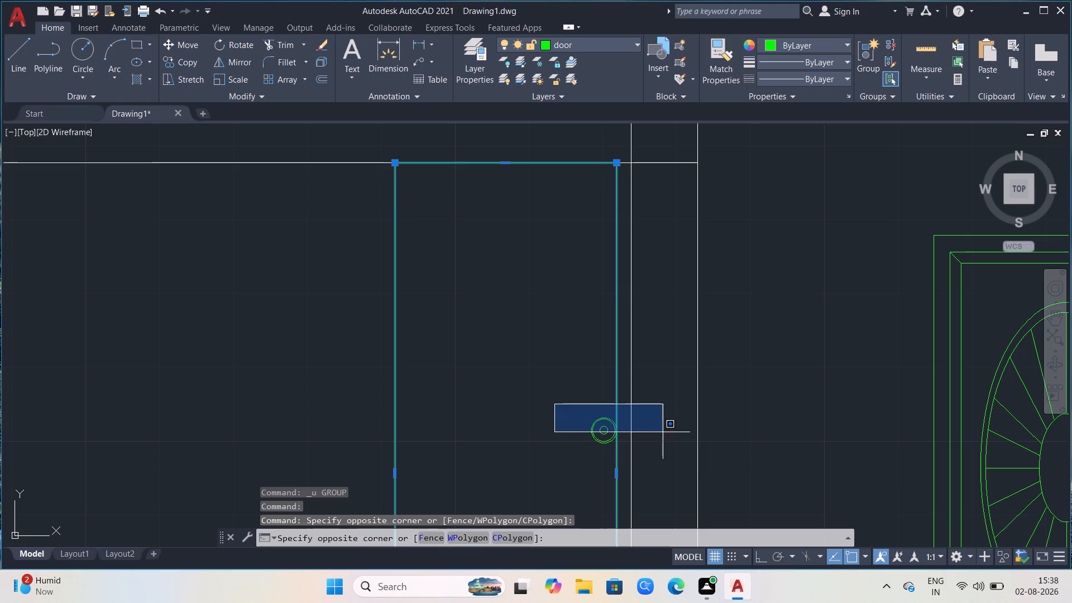
pyautogui.click(629, 464)
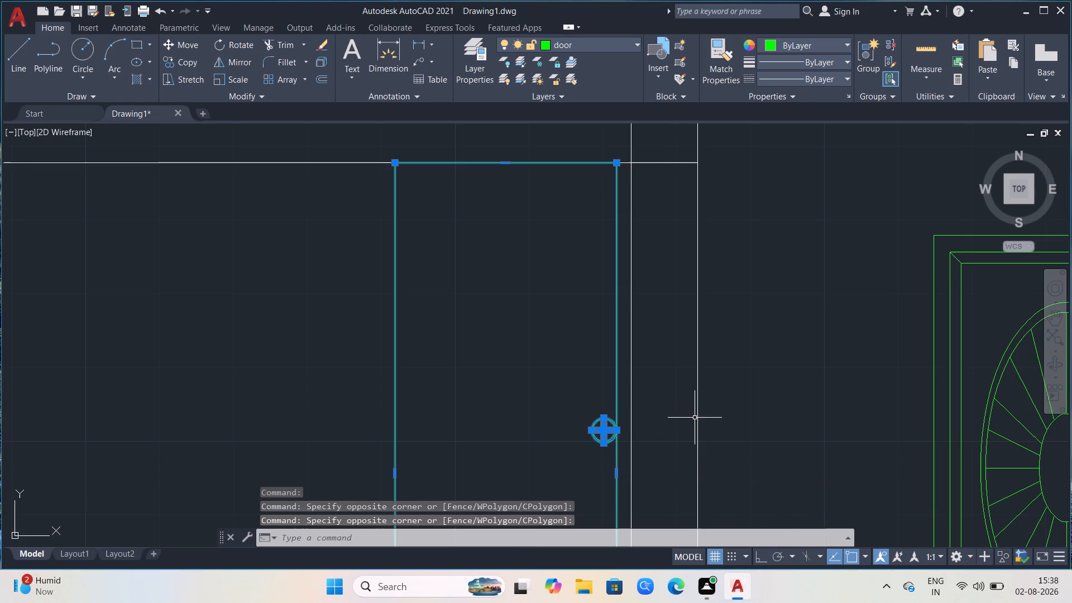
pyautogui.scroll(-1, 695, 418)
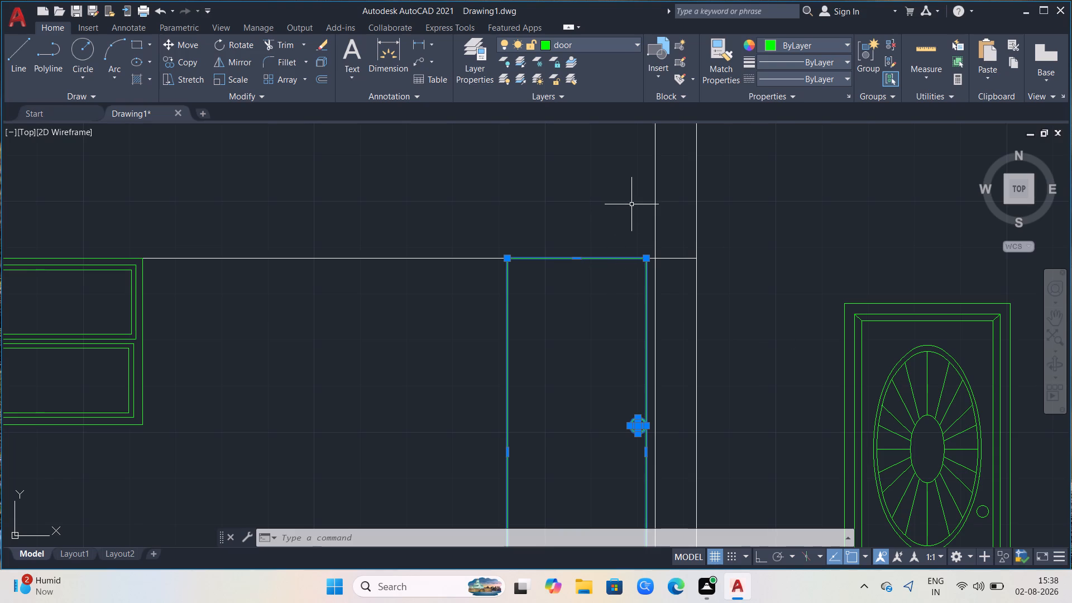
pyautogui.scroll(-1, 582, 333)
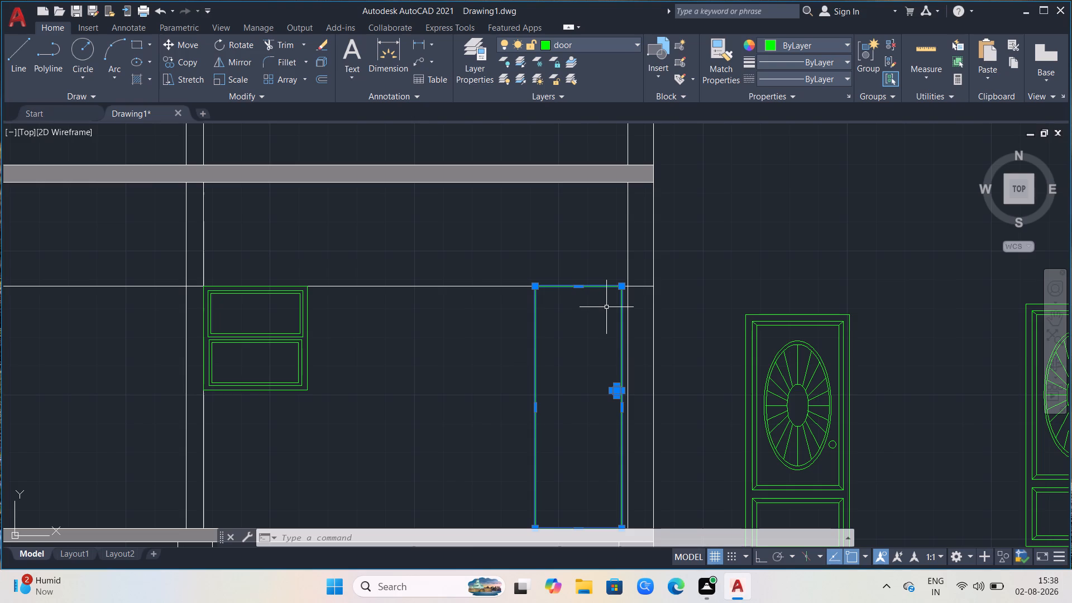
pyautogui.scroll(-2, 713, 207)
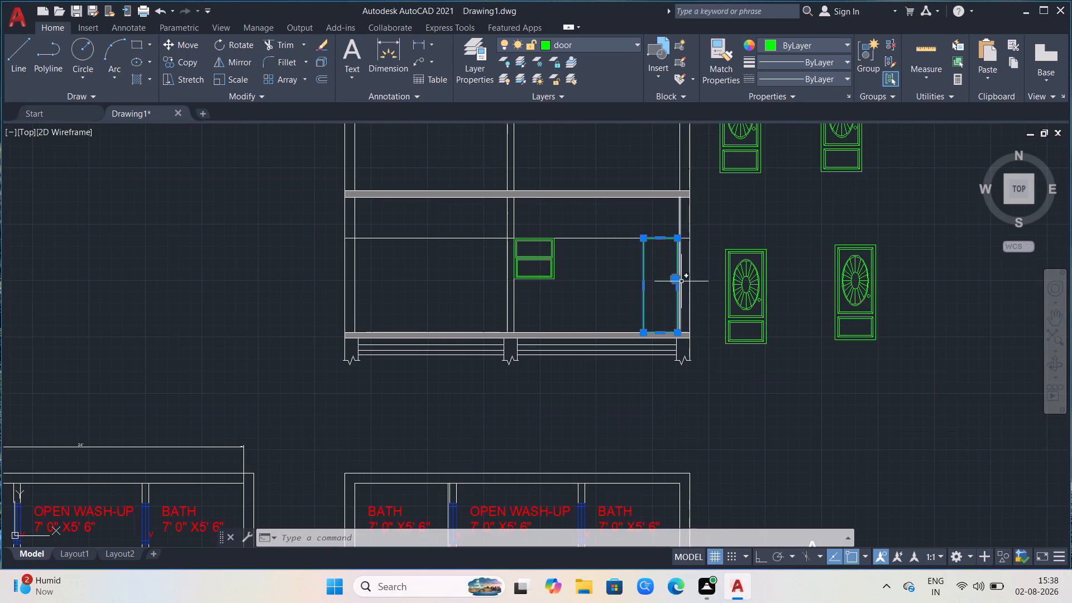
pyautogui.press('g')
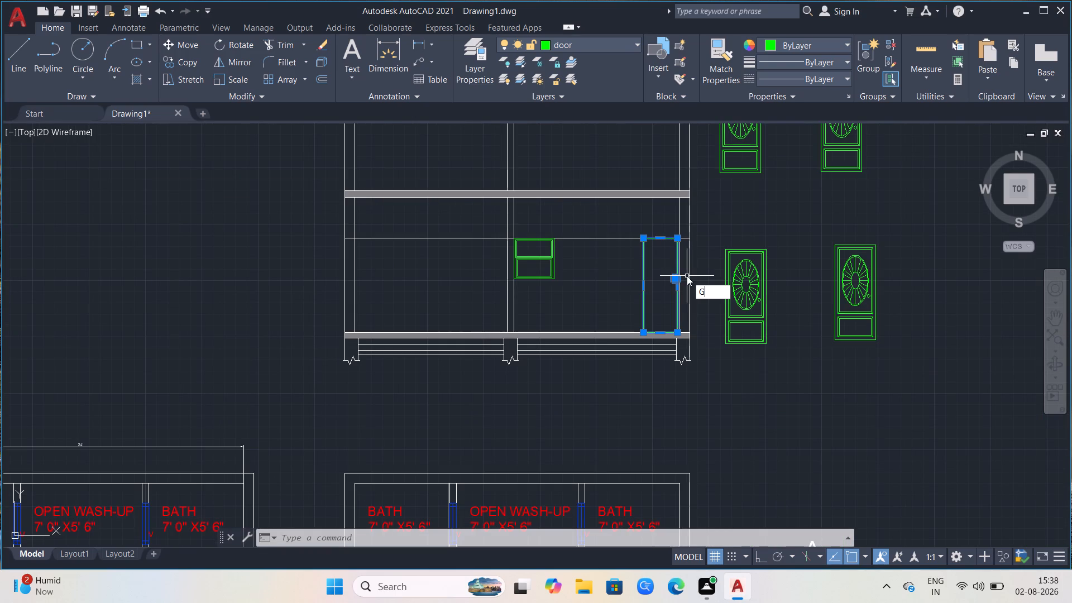
pyautogui.click(719, 305)
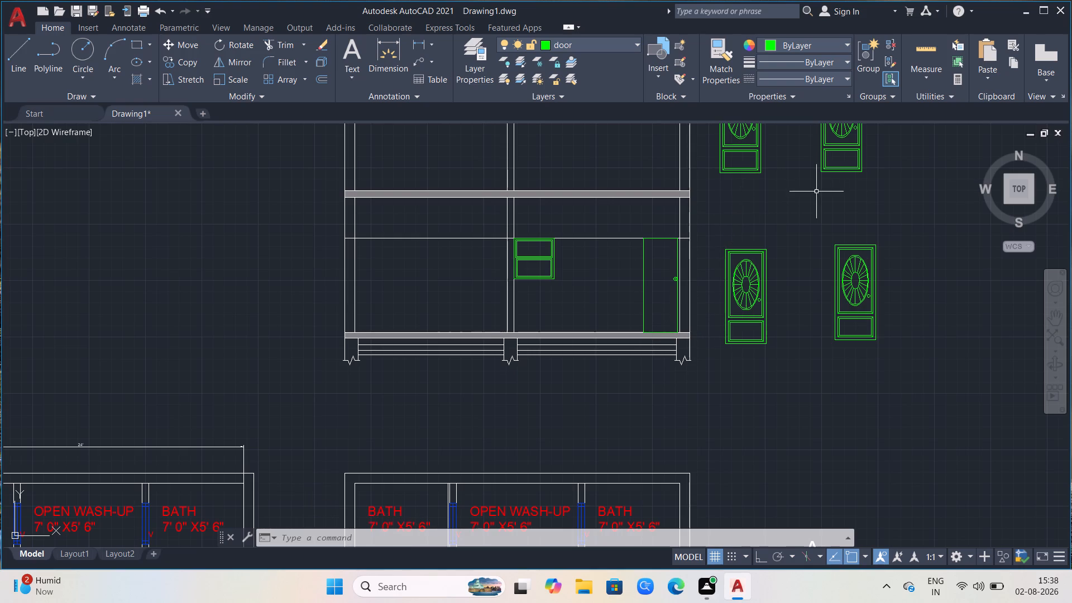
# Copy the grouped door by its lower-left corner about 21'-4" across to the inner base of the ground floor's left-hand wall.
pyautogui.scroll(2, 824, 221)
pyautogui.click(360, 381)
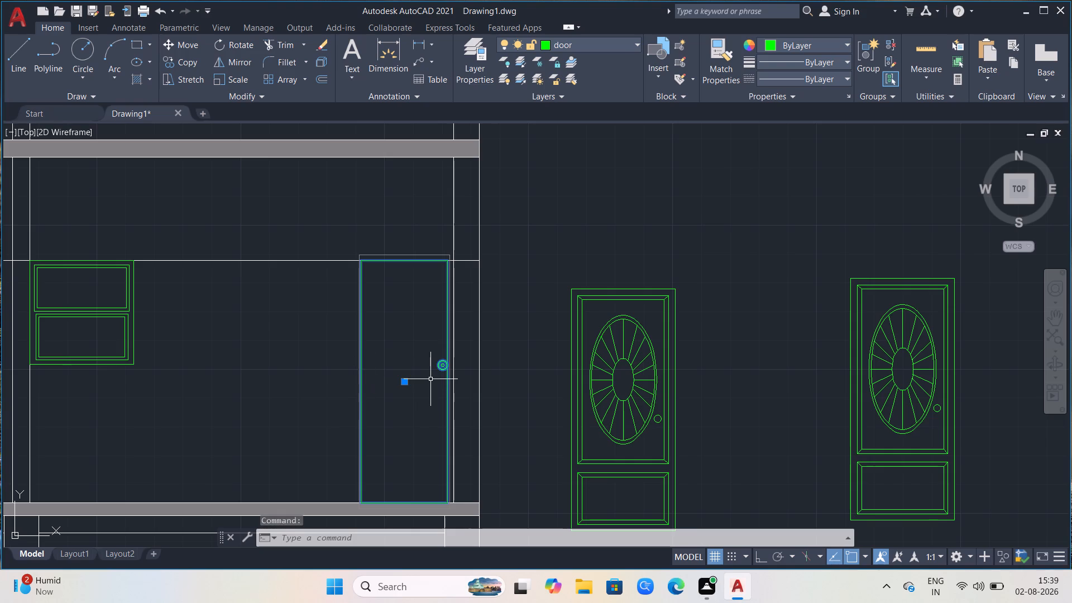
pyautogui.press('c')
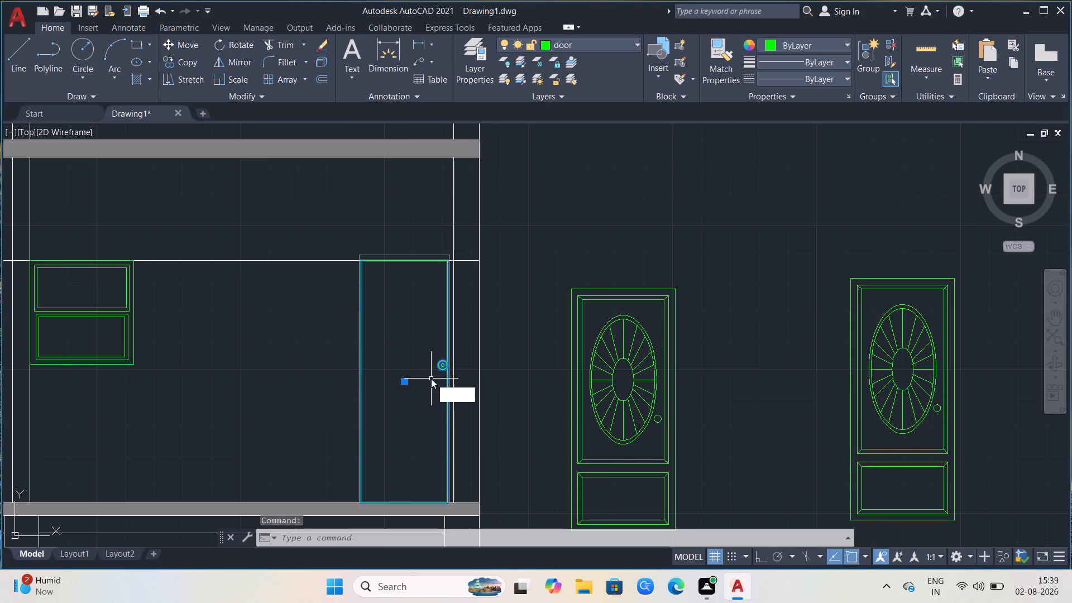
pyautogui.press('o')
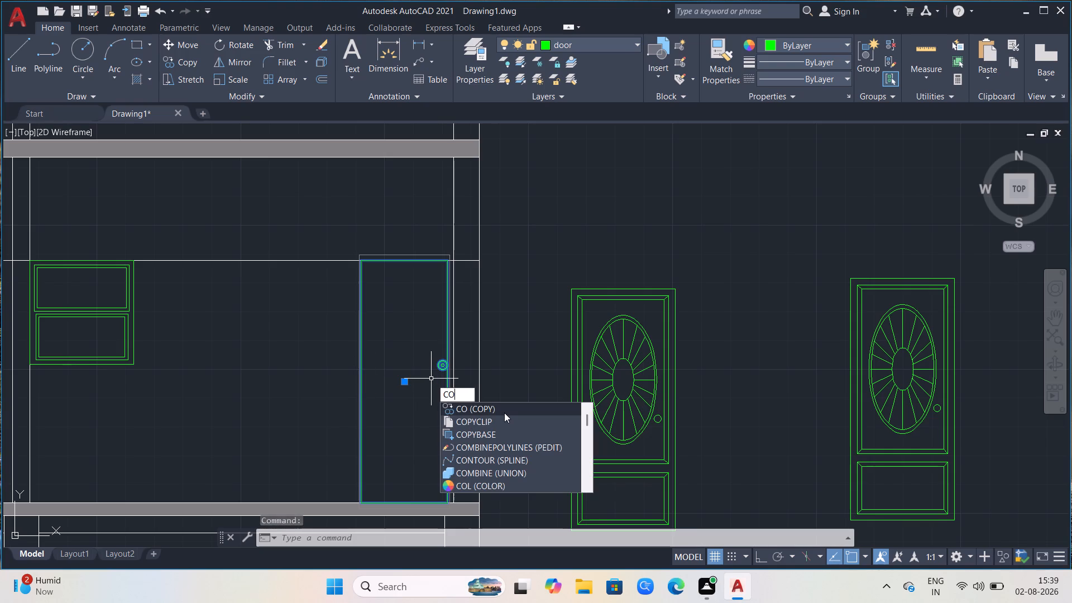
pyautogui.press('Return')
pyautogui.scroll(-2, 524, 277)
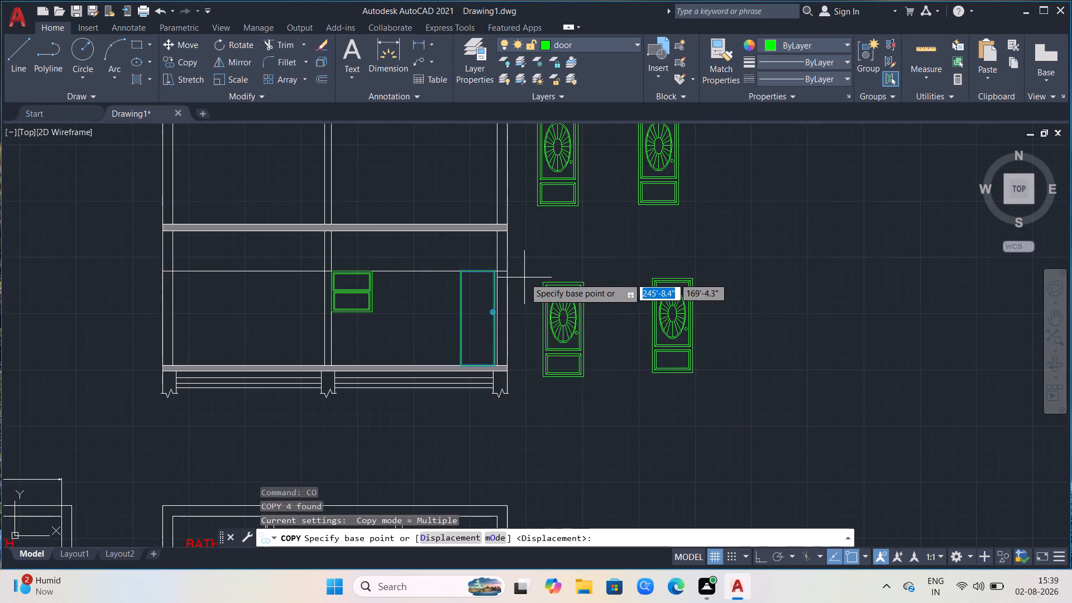
pyautogui.scroll(2, 449, 377)
pyautogui.click(476, 347)
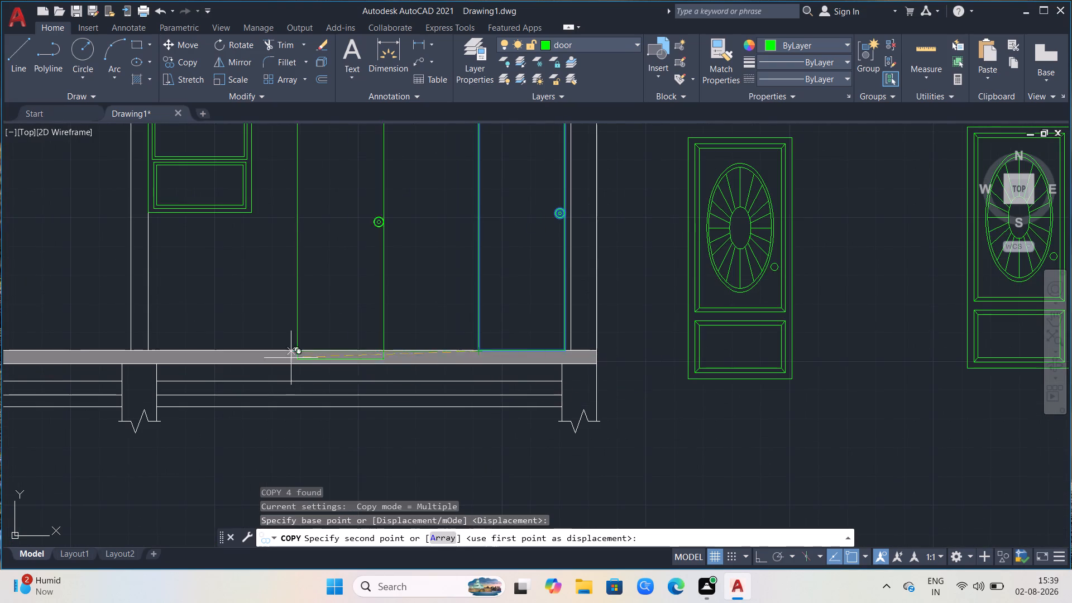
pyautogui.scroll(-2, 368, 355)
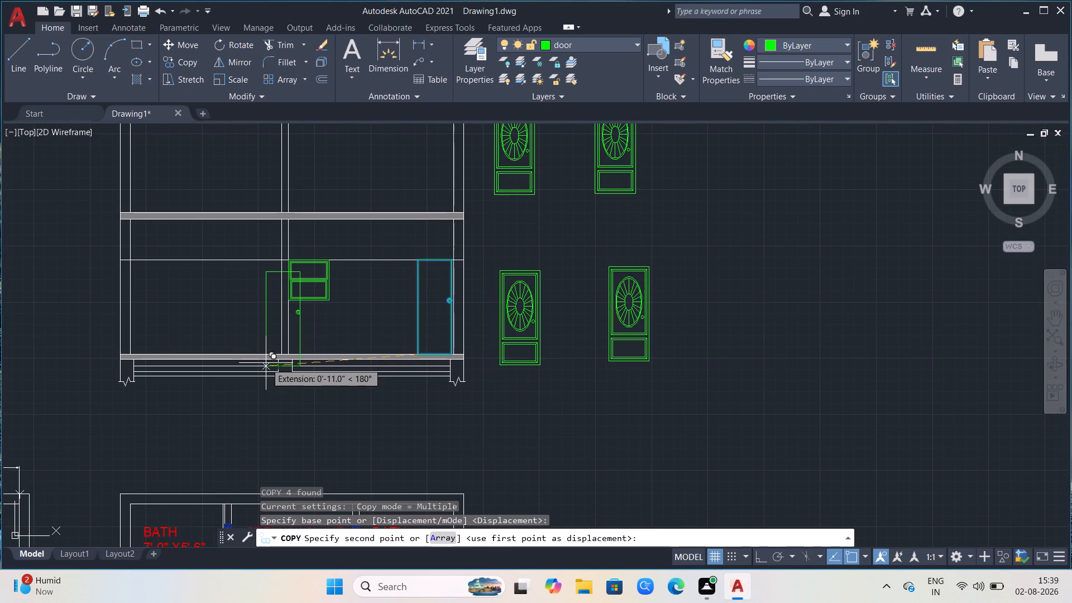
pyautogui.scroll(-1, 458, 300)
pyautogui.scroll(2, 251, 338)
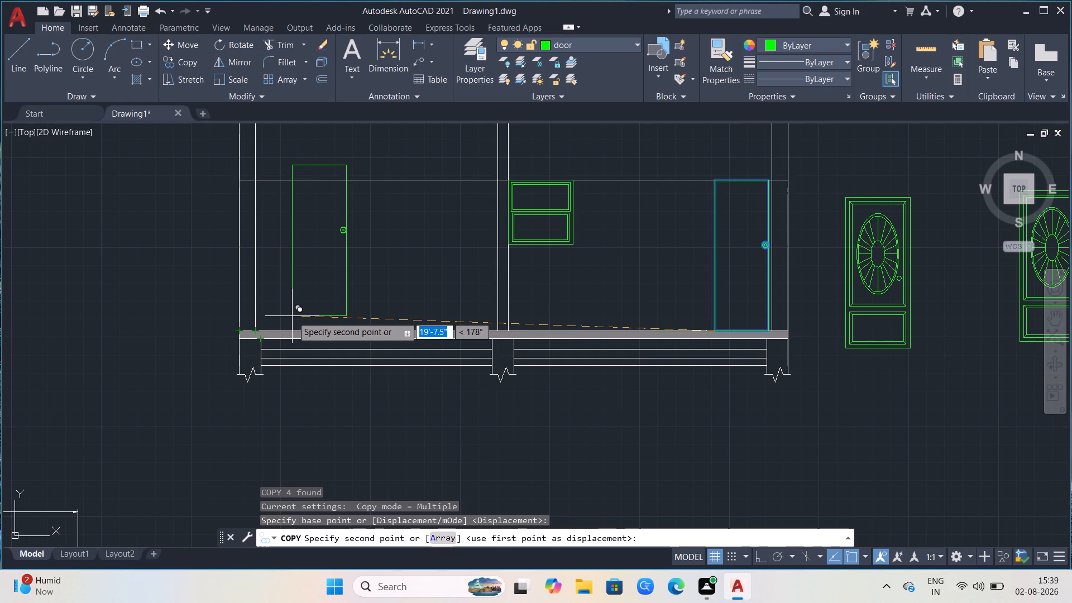
pyautogui.click(255, 329)
# Place two more door copies on the upper-floor slab, one against the left-hand wall and one directly above the original door.
pyautogui.scroll(-2, 434, 379)
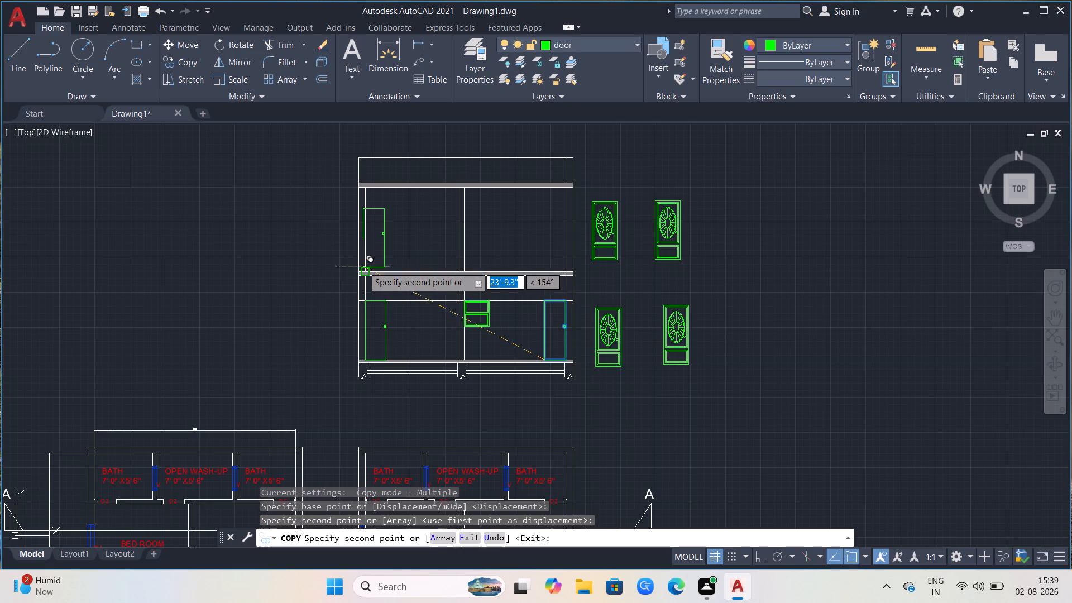
pyautogui.scroll(3, 370, 264)
pyautogui.click(346, 288)
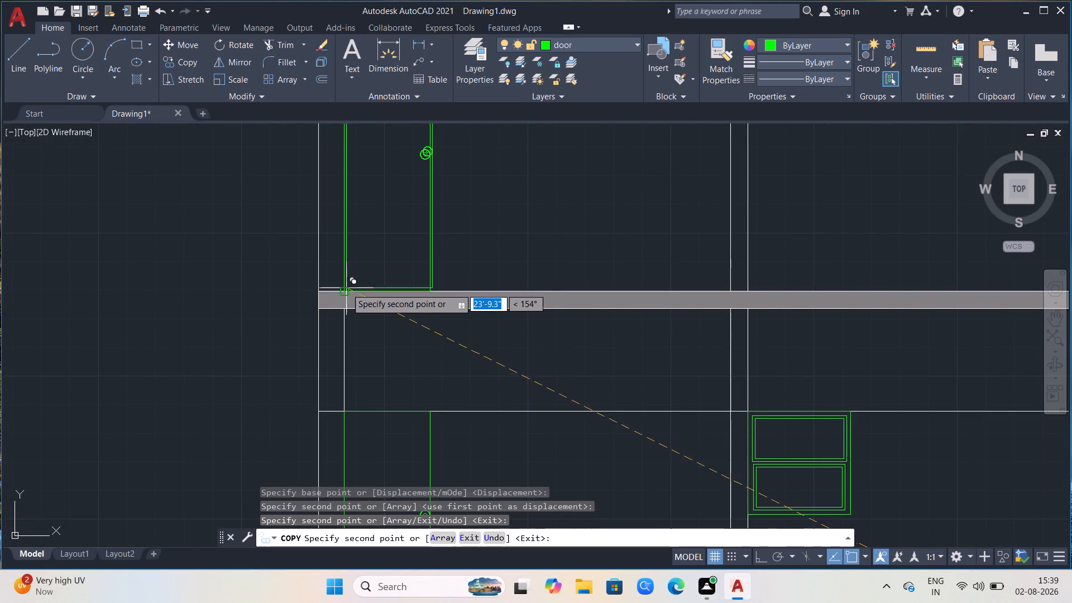
pyautogui.scroll(-1, 519, 342)
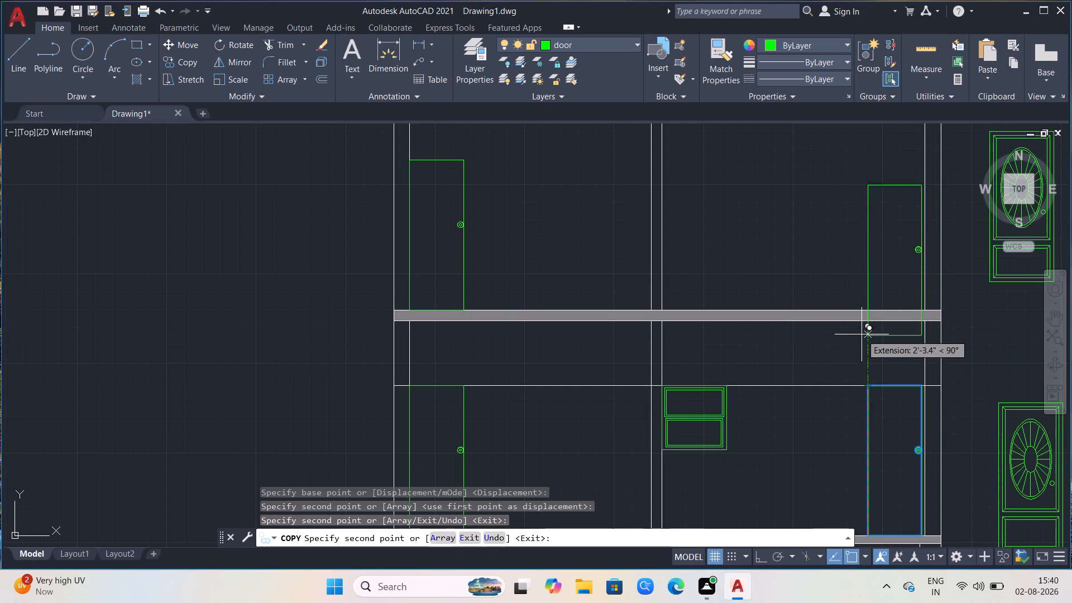
pyautogui.click(862, 304)
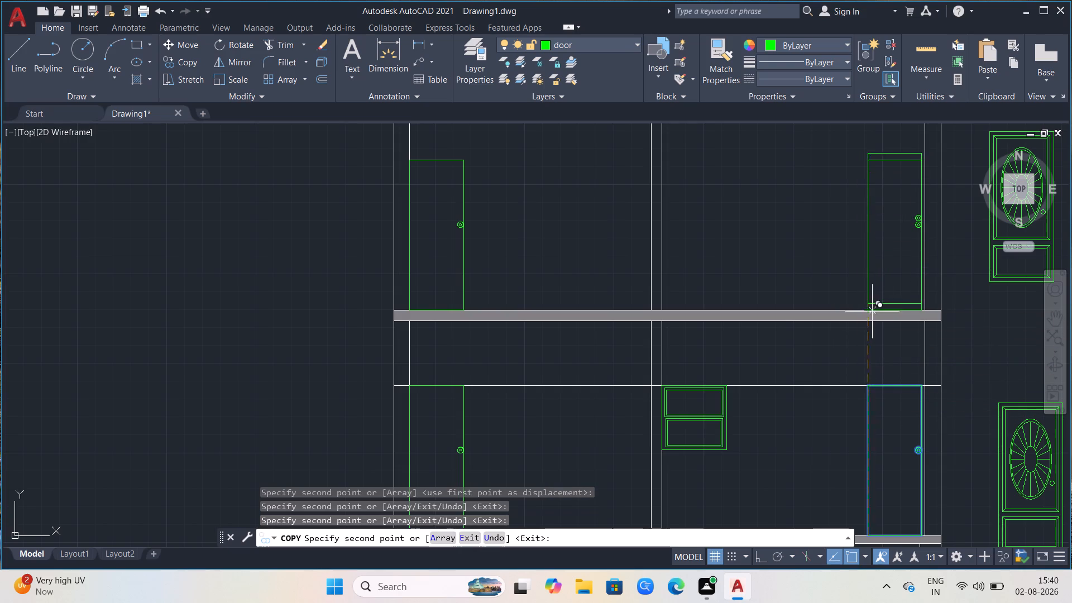
pyautogui.press('Escape')
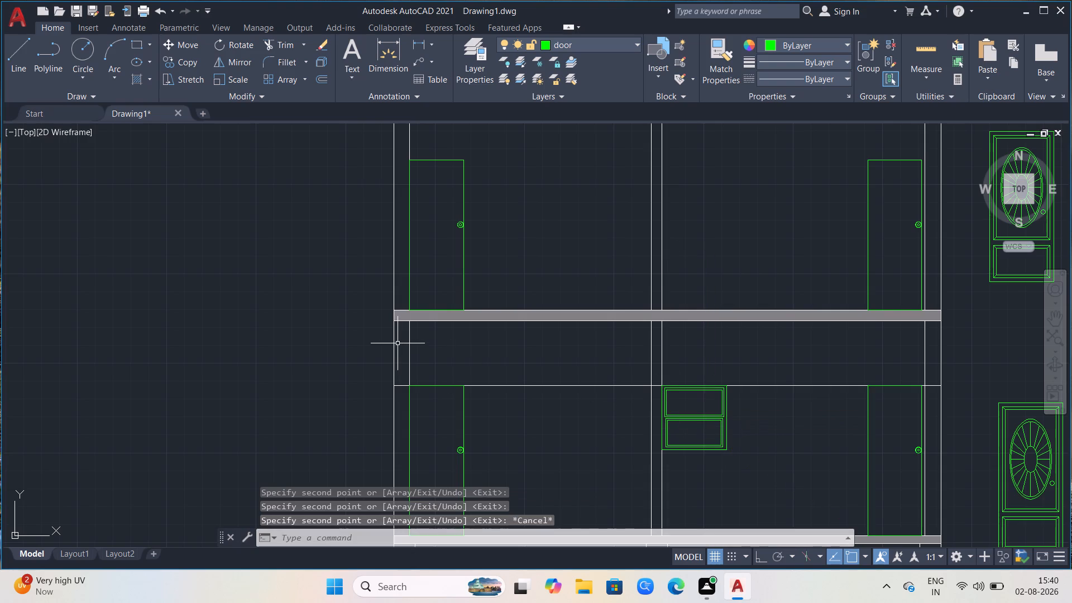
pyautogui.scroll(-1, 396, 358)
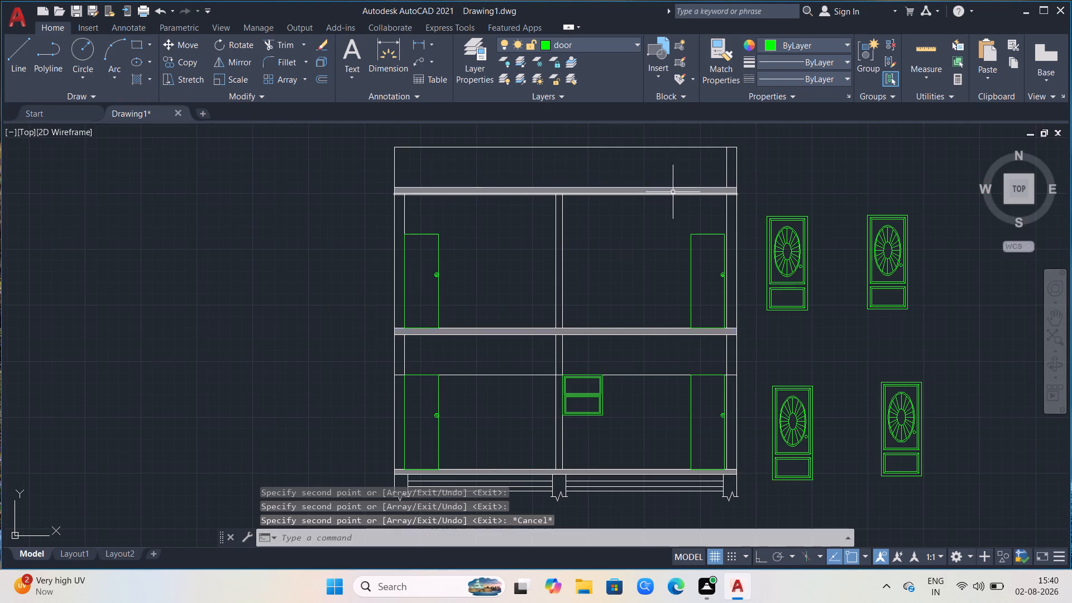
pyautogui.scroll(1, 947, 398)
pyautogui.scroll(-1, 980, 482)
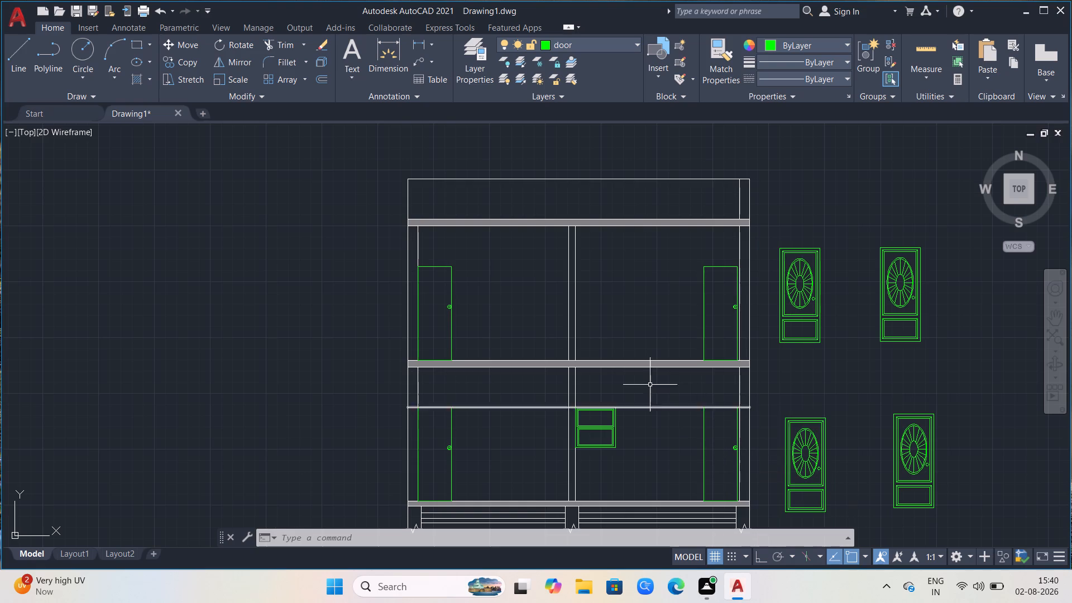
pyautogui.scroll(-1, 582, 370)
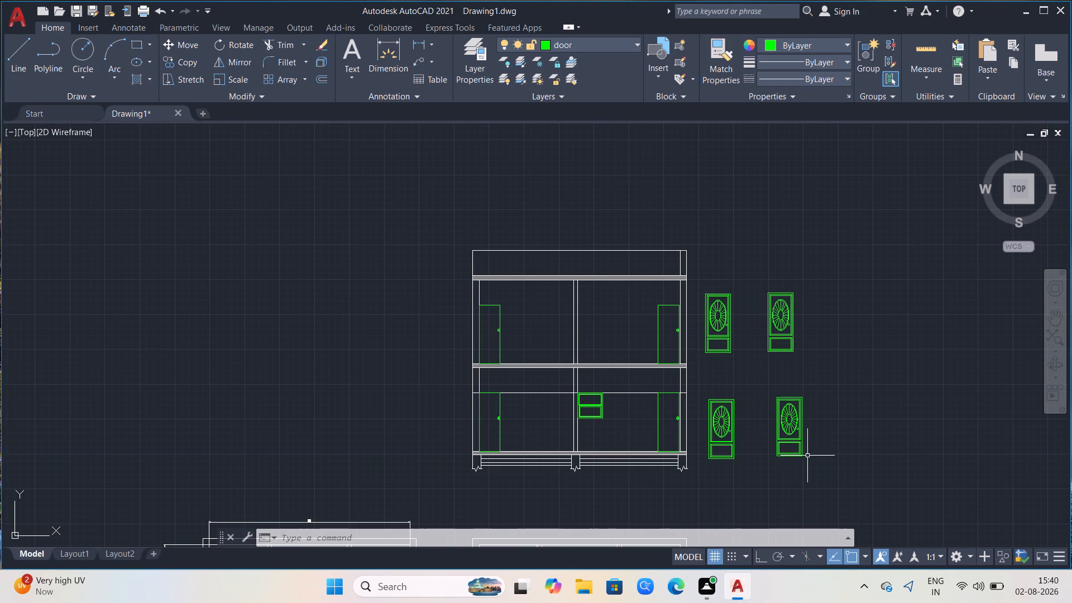
# Copy the left-hand ground-floor plain door, together with the selected lower far panelled door, placing the plain copy in empty space outside the section's left wall.
pyautogui.click(793, 454)
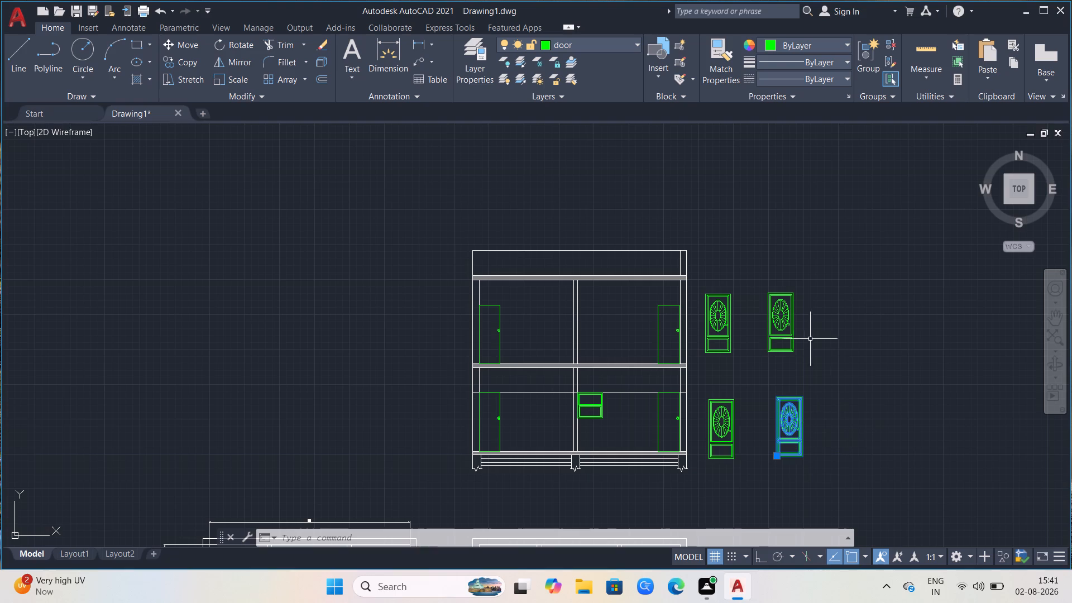
pyautogui.click(787, 399)
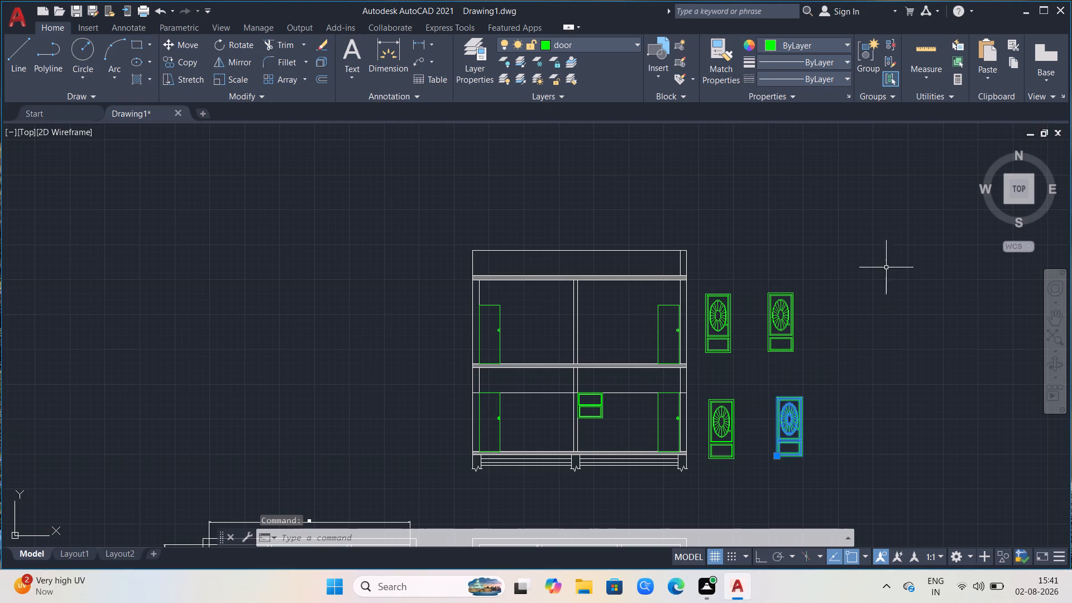
pyautogui.scroll(1, 887, 270)
pyautogui.scroll(-1, 813, 332)
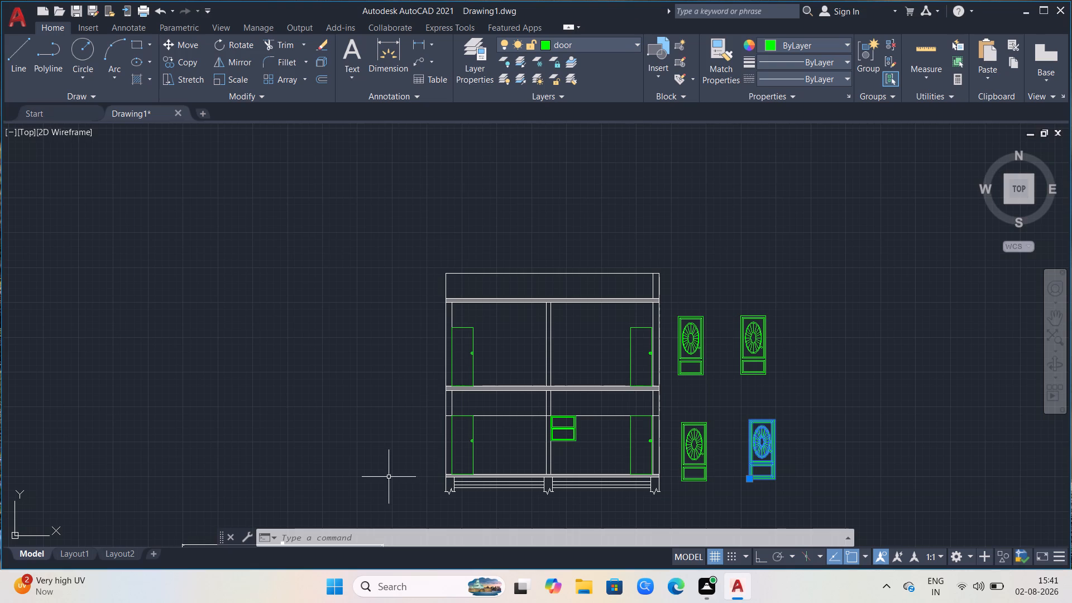
pyautogui.scroll(-1, 817, 366)
pyautogui.scroll(3, 664, 448)
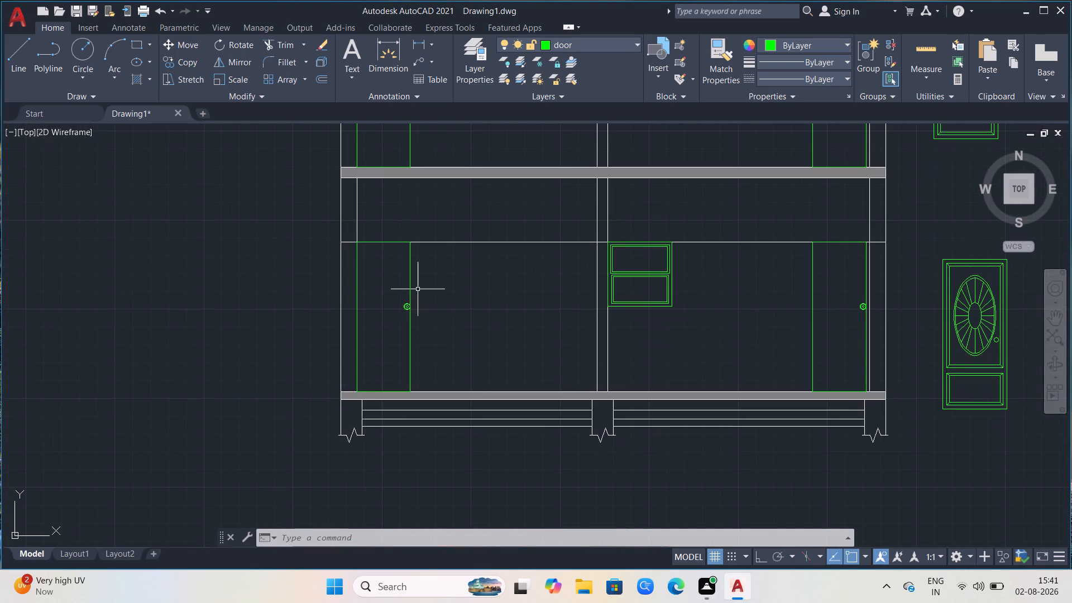
pyautogui.click(418, 289)
pyautogui.click(383, 292)
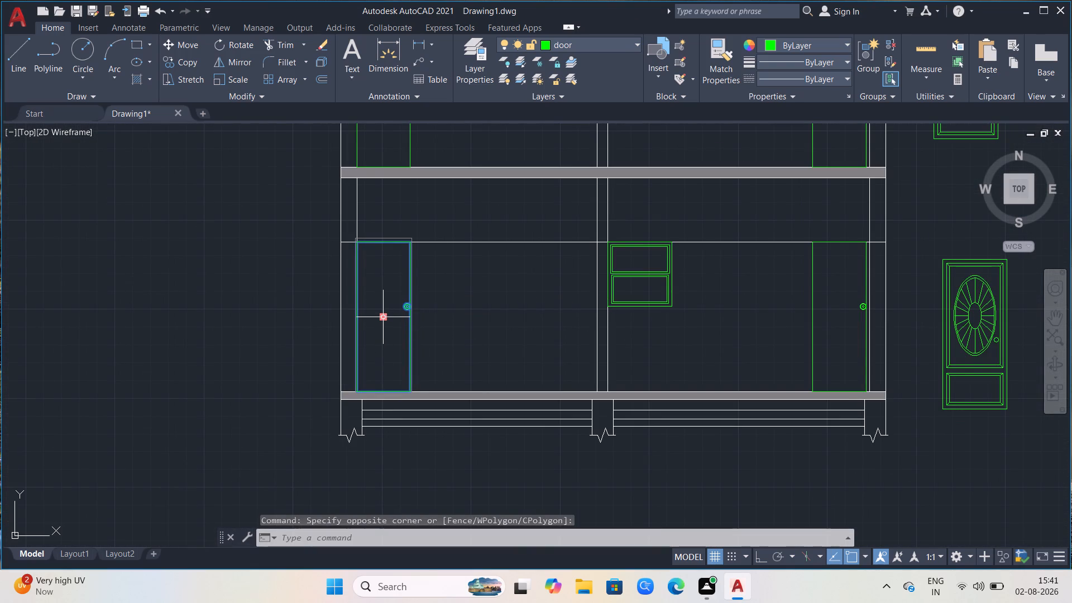
pyautogui.press('c')
pyautogui.press('o')
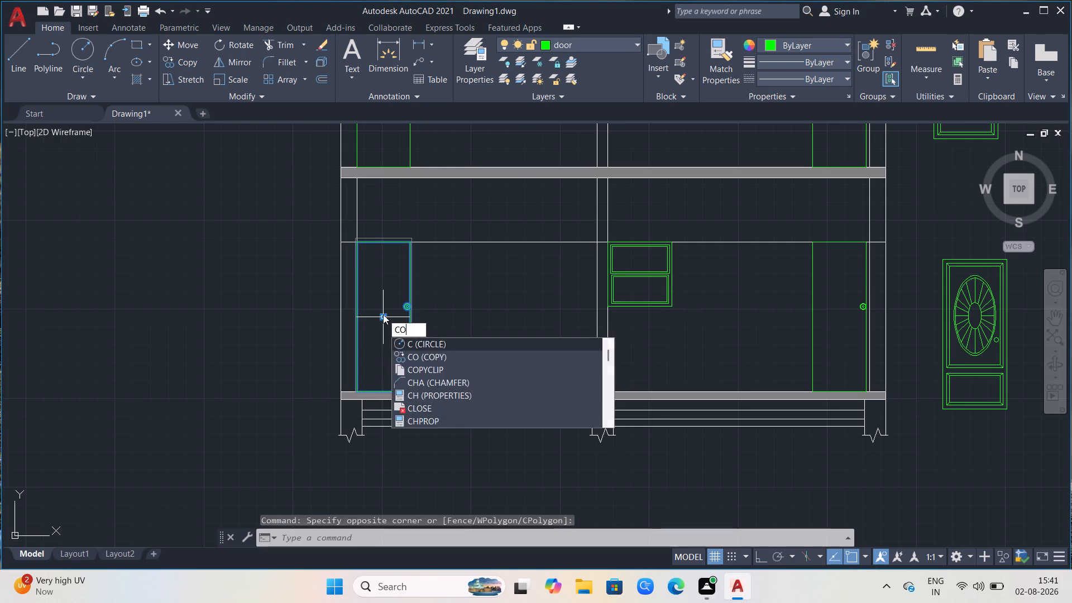
pyautogui.press('Return')
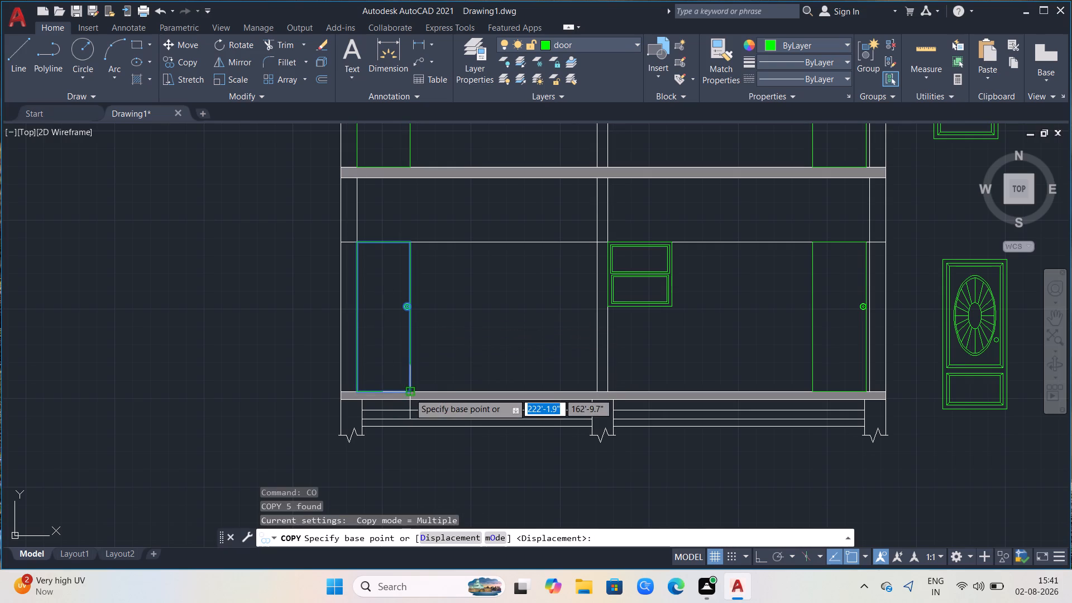
pyautogui.click(409, 393)
pyautogui.click(210, 379)
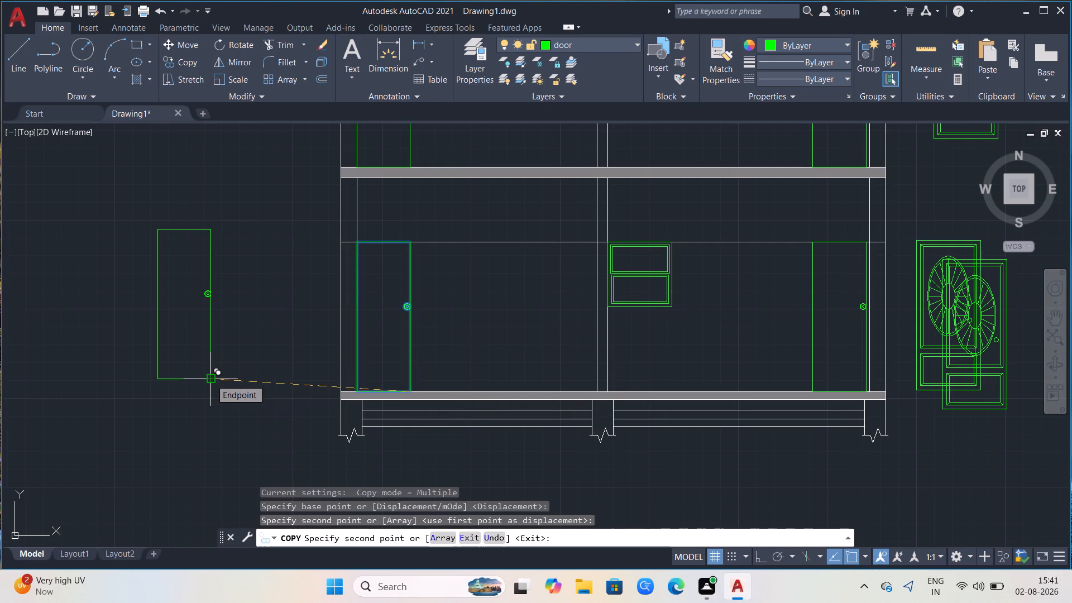
pyautogui.press('Escape')
# Ungroup the plain door copy outside the section and delete its three concentric knob circles.
pyautogui.scroll(-1, 702, 350)
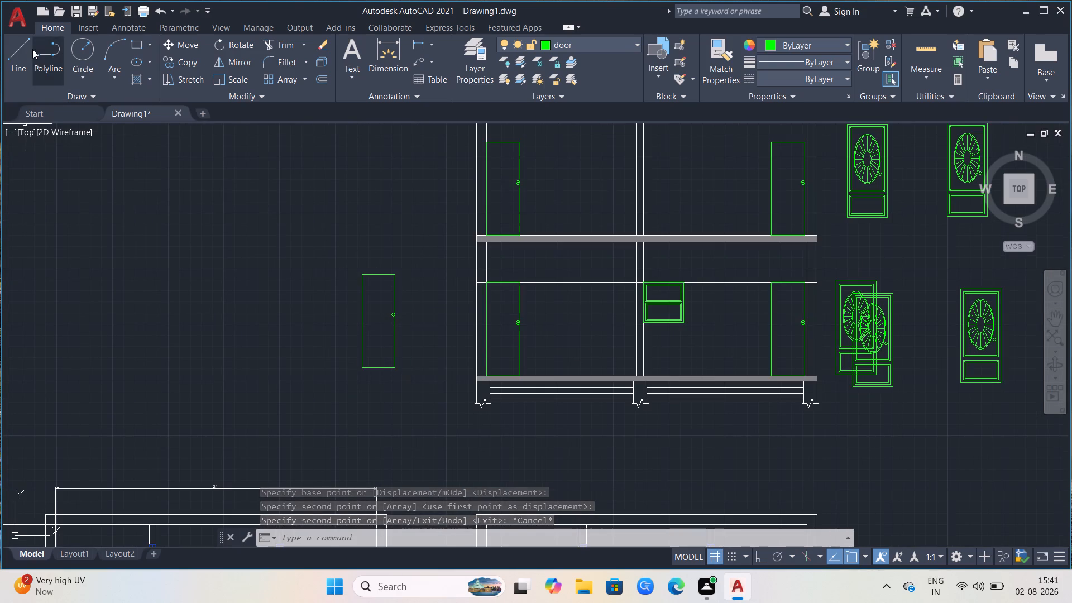
pyautogui.click(394, 283)
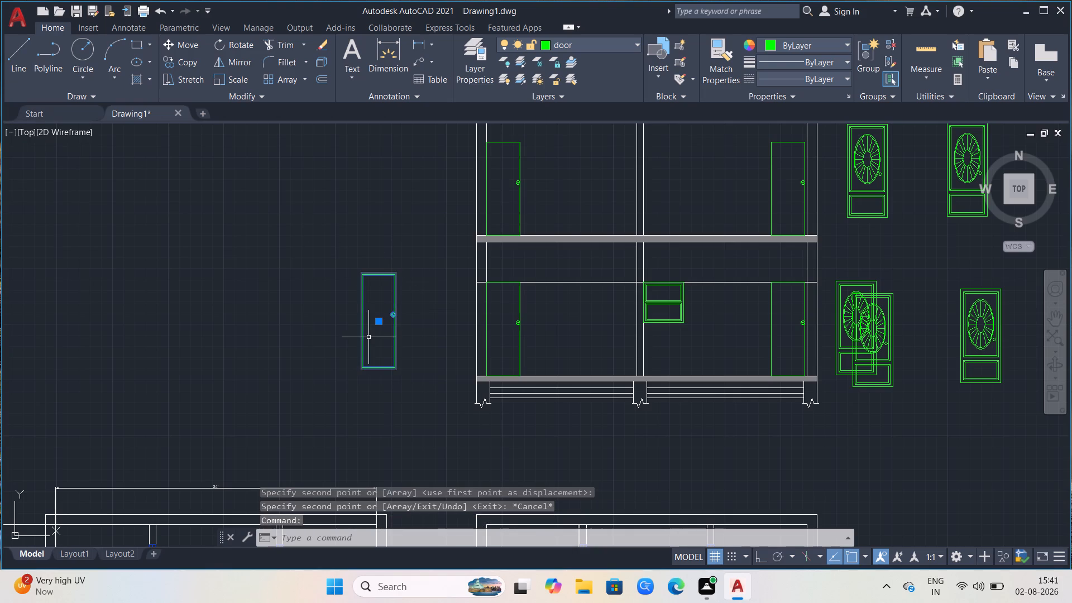
pyautogui.write('UN')
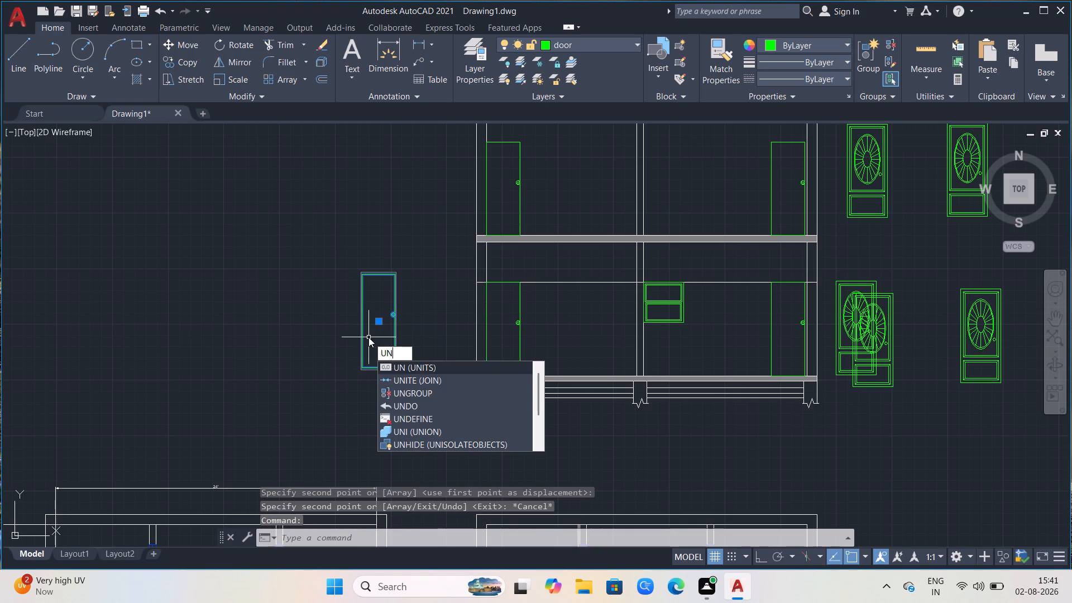
pyautogui.click(424, 392)
pyautogui.scroll(2, 407, 343)
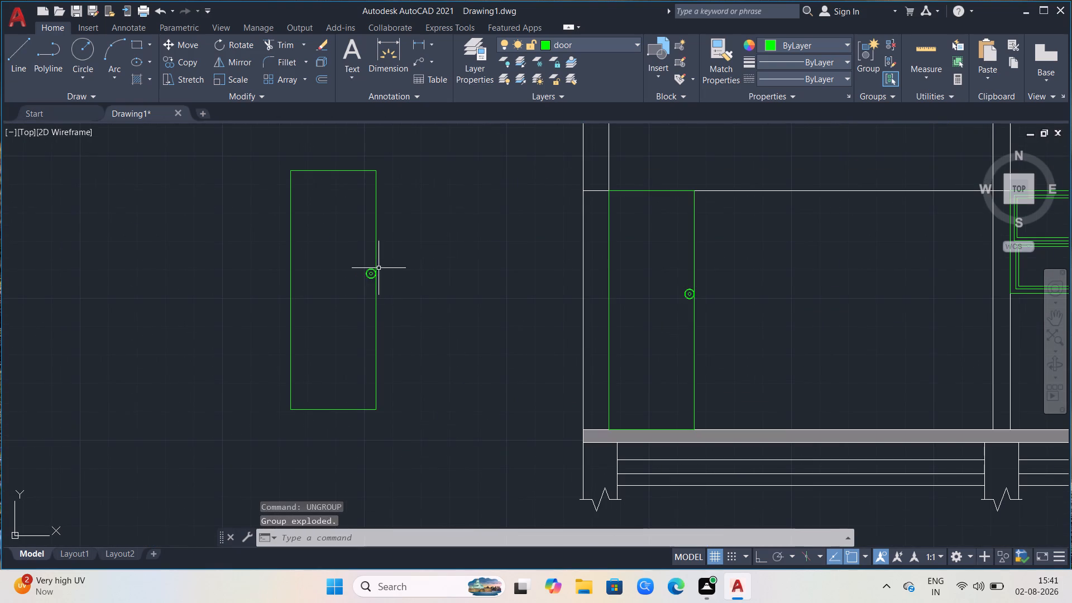
pyautogui.click(367, 274)
pyautogui.scroll(3, 370, 277)
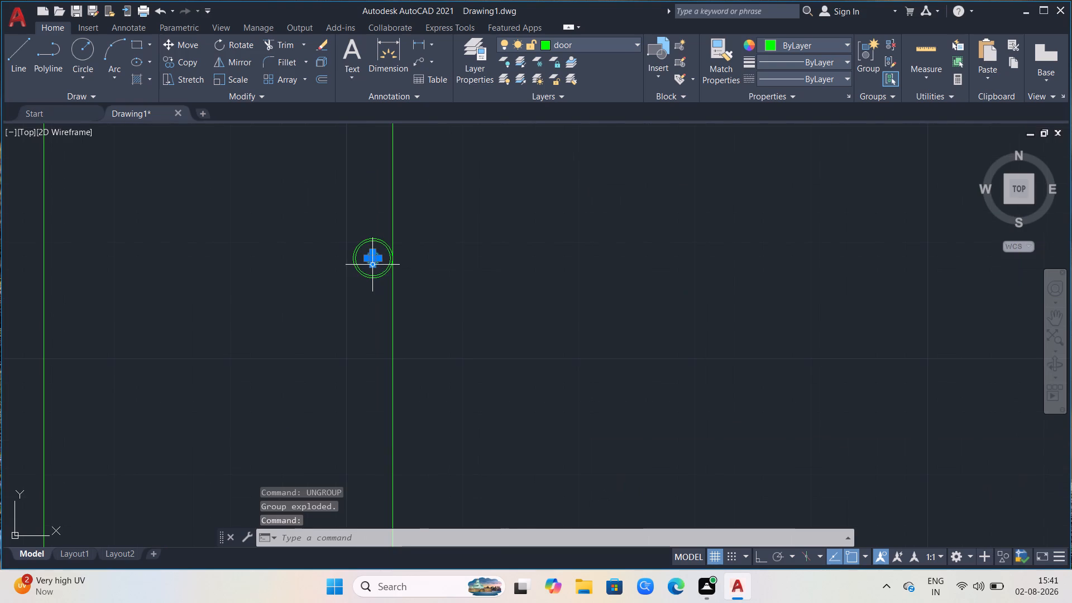
pyautogui.click(368, 274)
pyautogui.click(367, 276)
pyautogui.scroll(2, 371, 267)
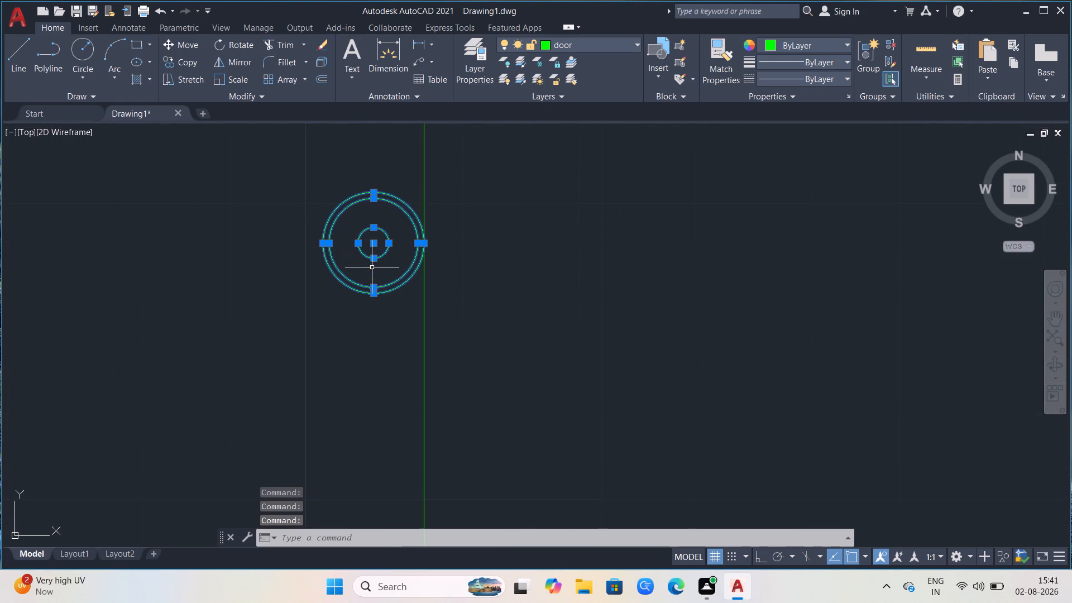
pyautogui.press('Delete')
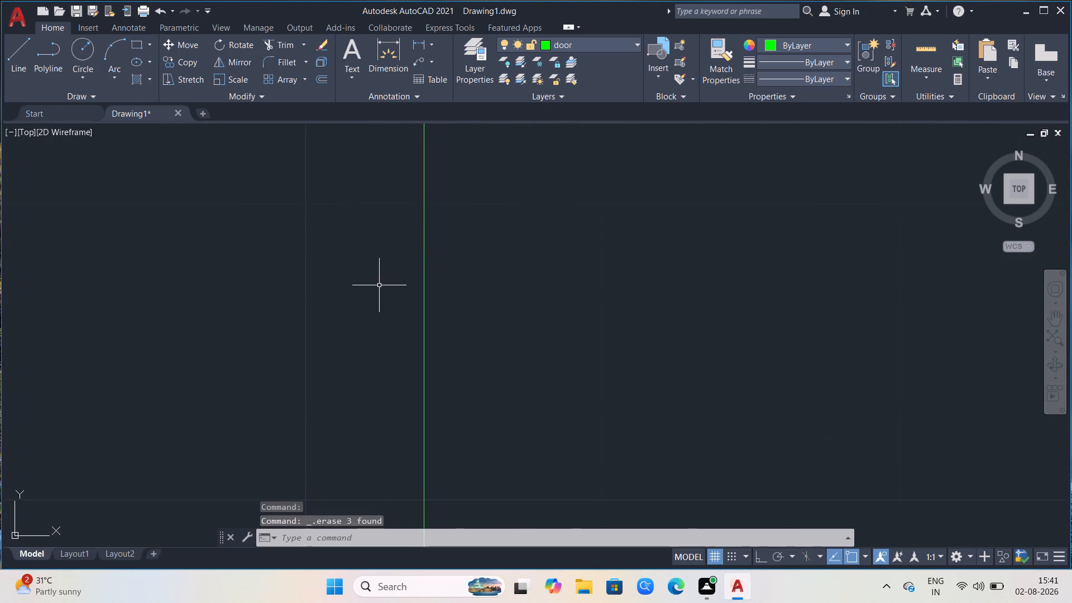
# Offset the copied door's outer rectangle 4" inward to form an inner panel frame.
pyautogui.scroll(-3, 386, 285)
pyautogui.click(405, 283)
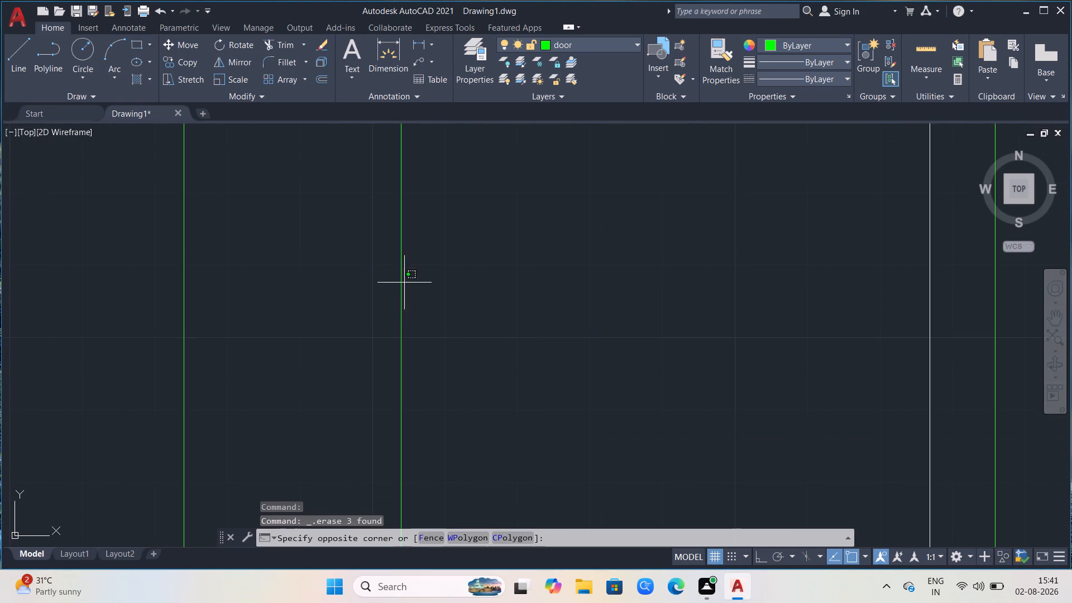
pyautogui.click(387, 289)
pyautogui.scroll(-1, 455, 315)
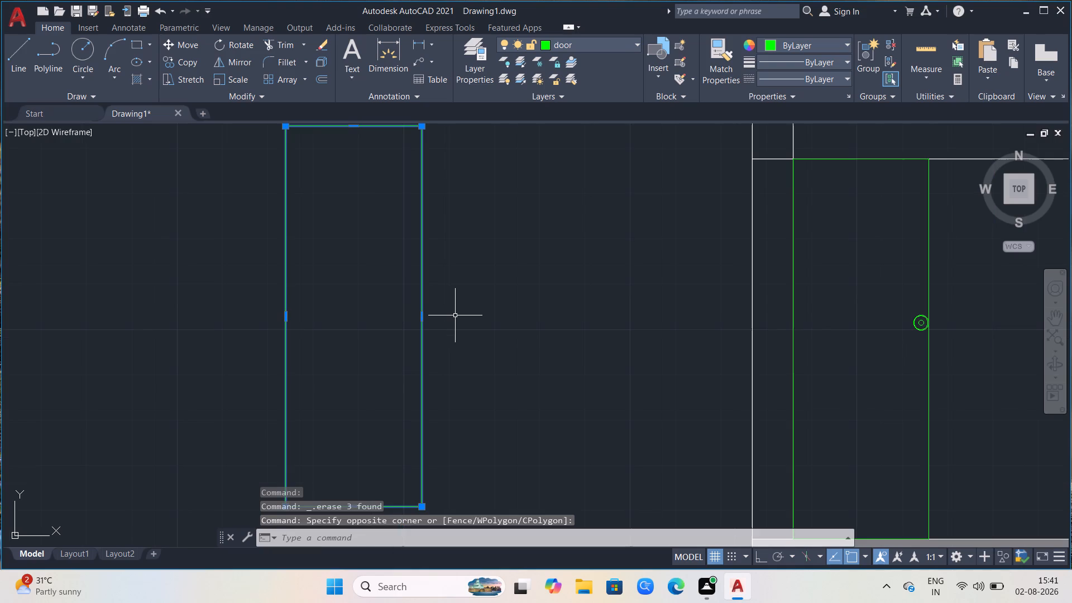
pyautogui.press('o')
pyautogui.press('Return')
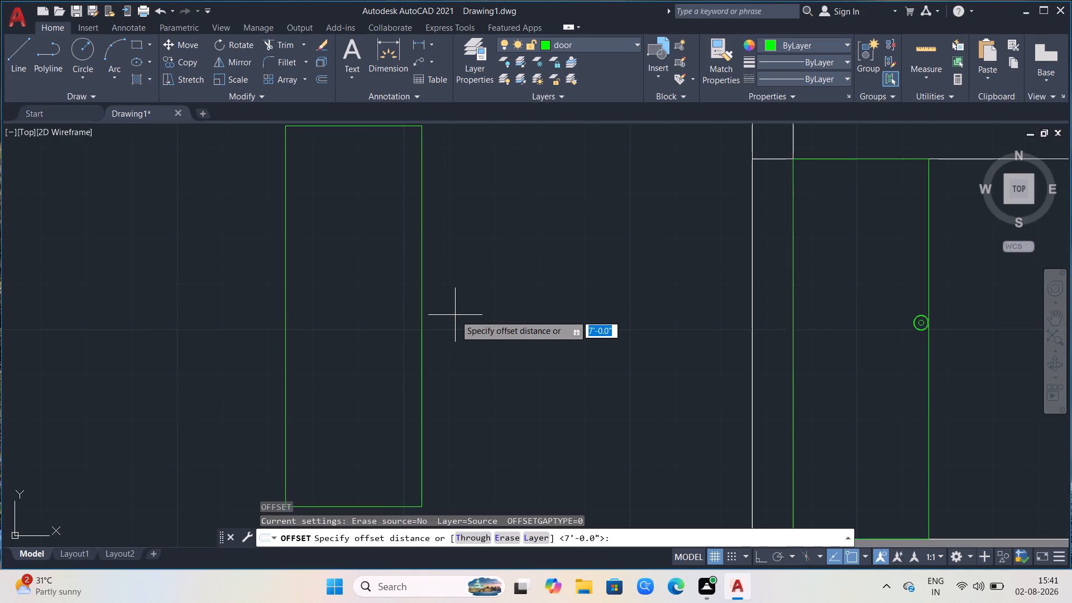
pyautogui.click(420, 507)
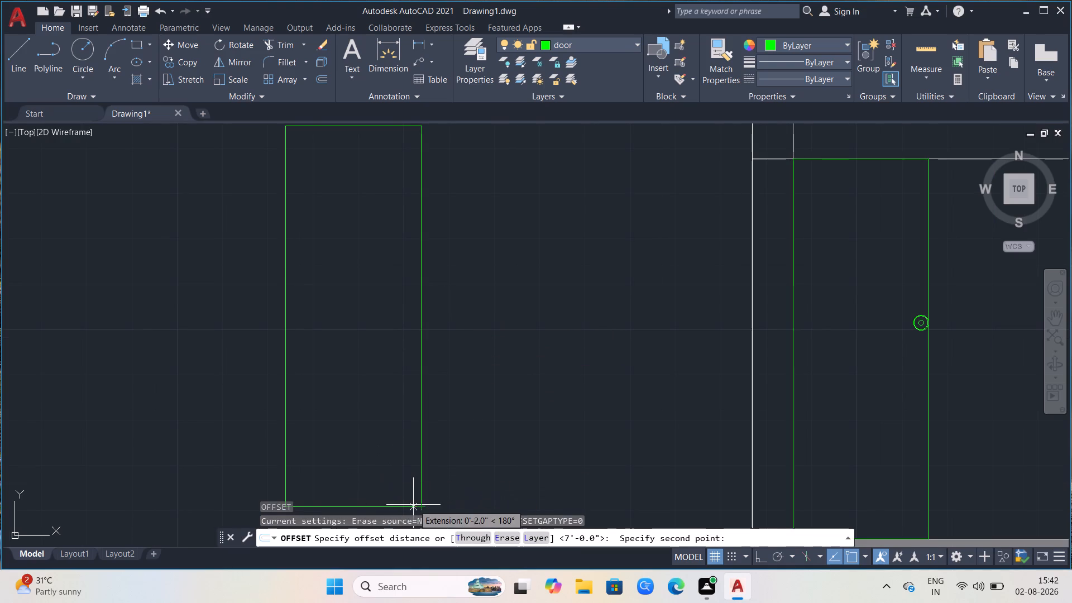
pyautogui.click(418, 505)
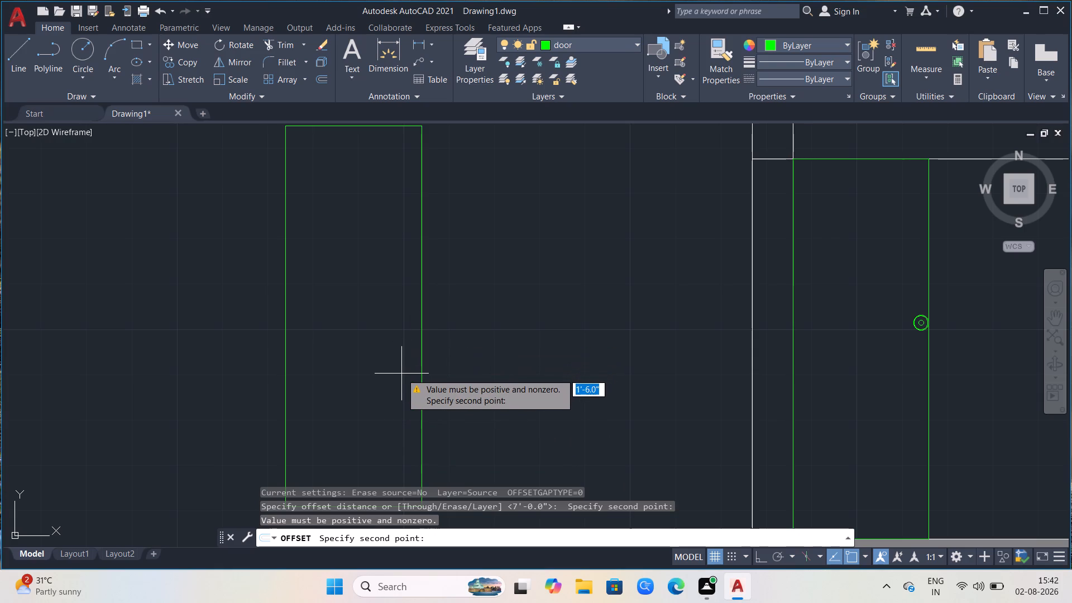
pyautogui.press('4')
pyautogui.press('Return')
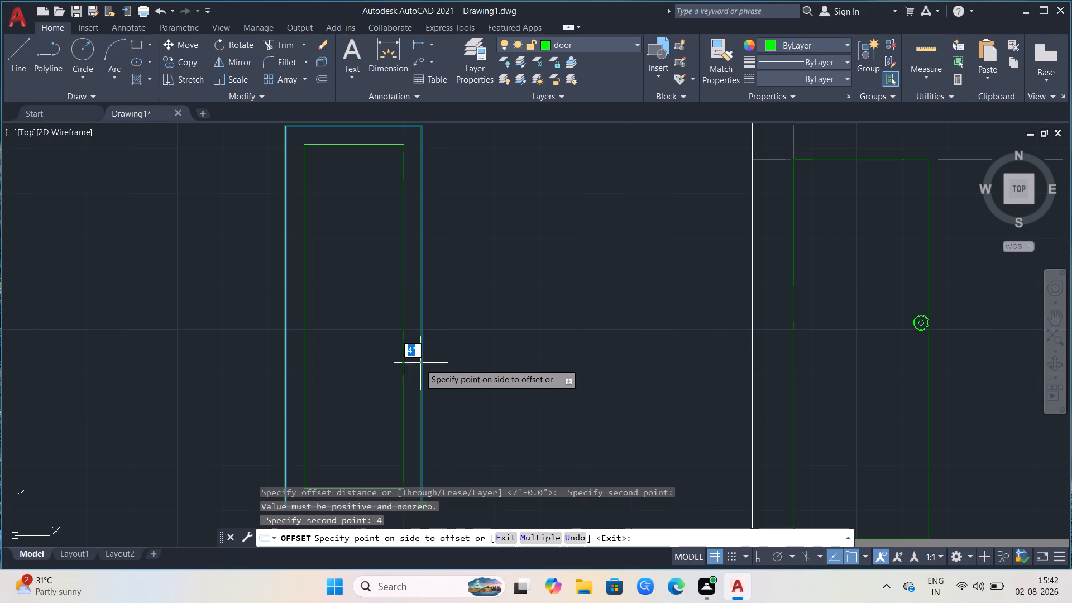
pyautogui.click(410, 357)
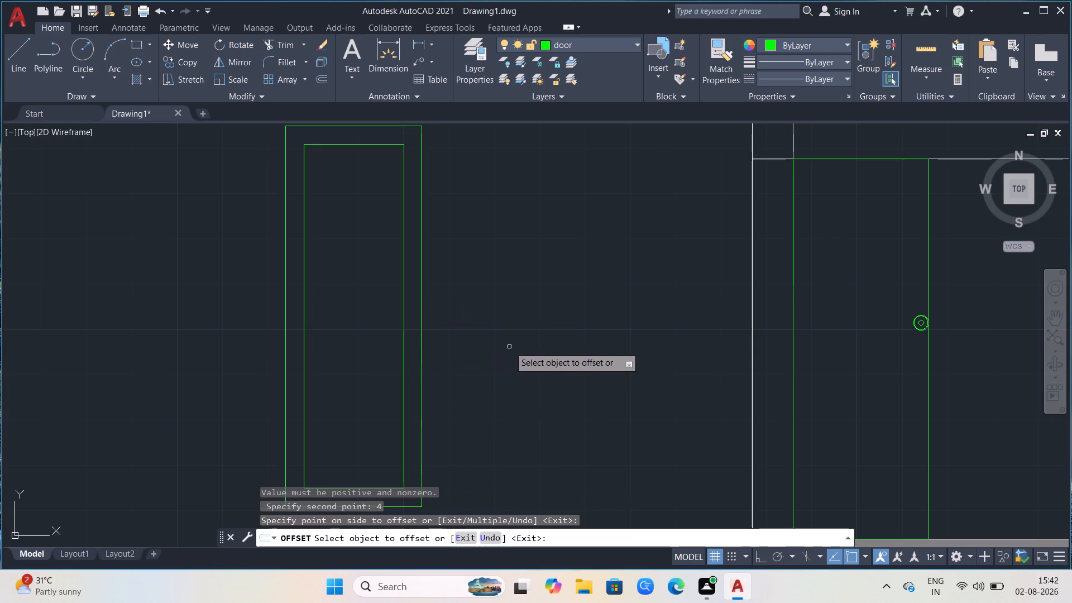
pyautogui.scroll(-1, 510, 360)
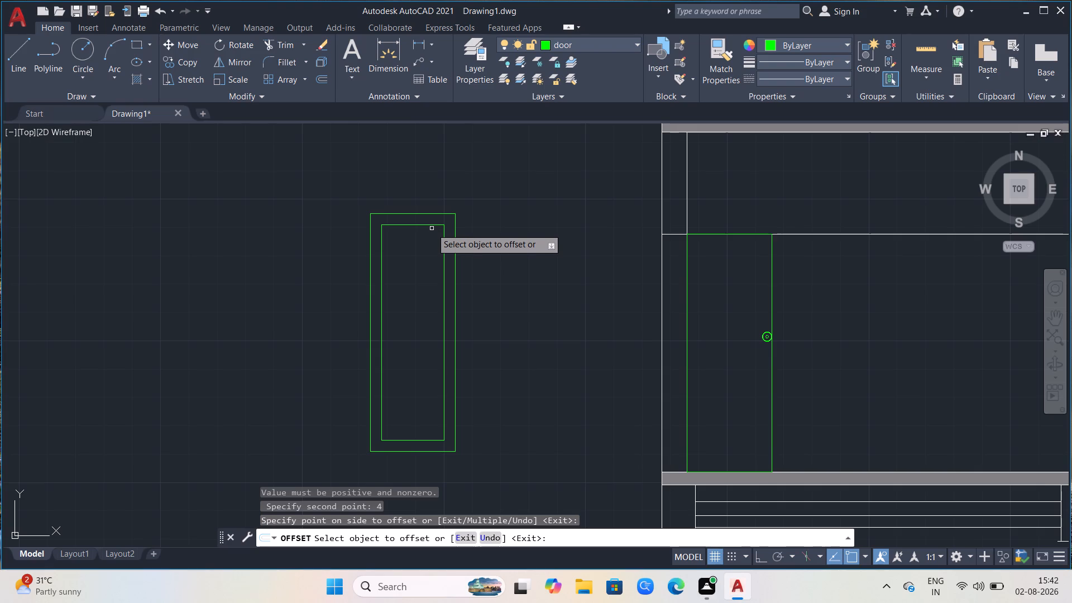
pyautogui.click(432, 224)
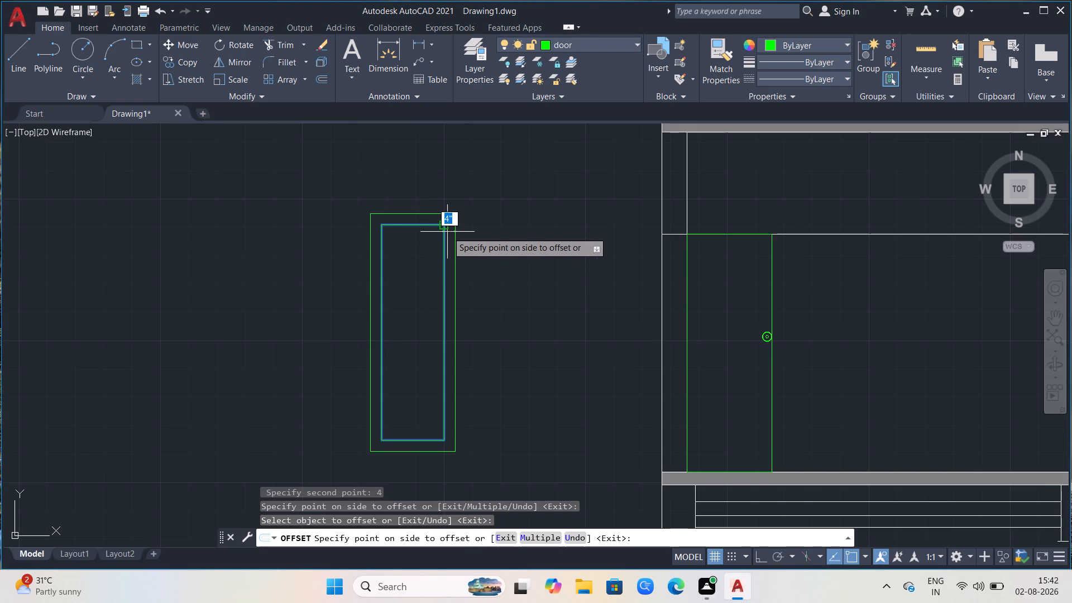
pyautogui.press('Escape')
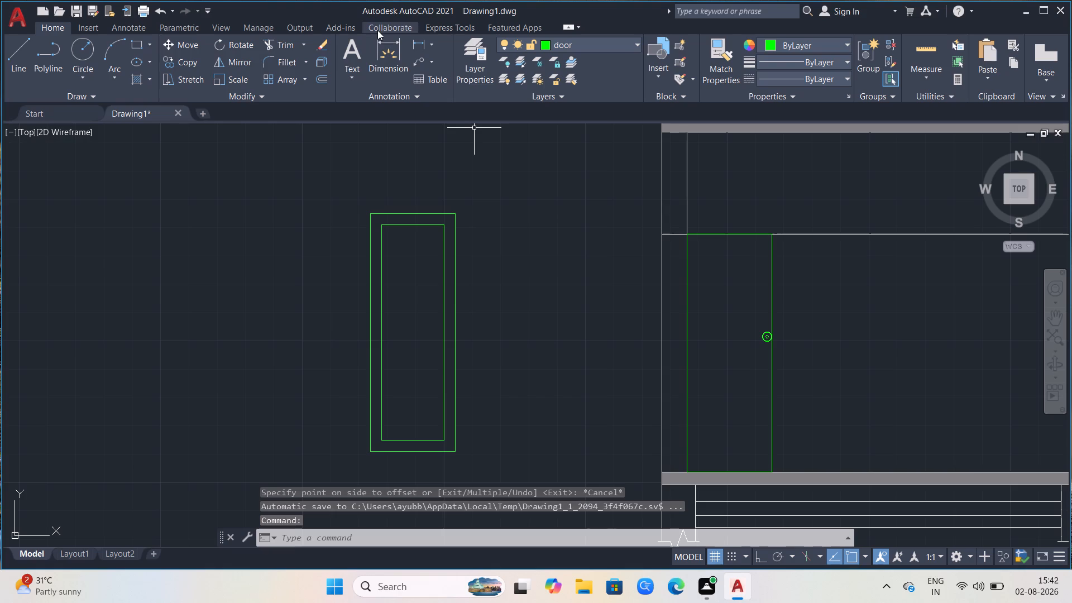
# Draw a centre-based ellipse inside the upper part of the copied door's inner rectangle, centred about midway across its width.
pyautogui.click(136, 64)
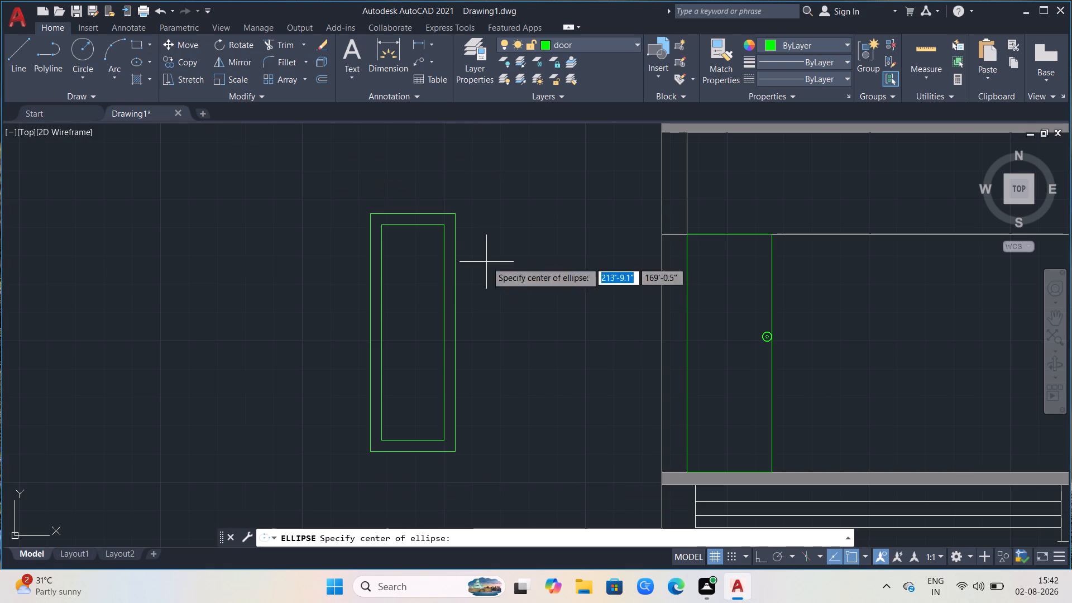
pyautogui.click(413, 297)
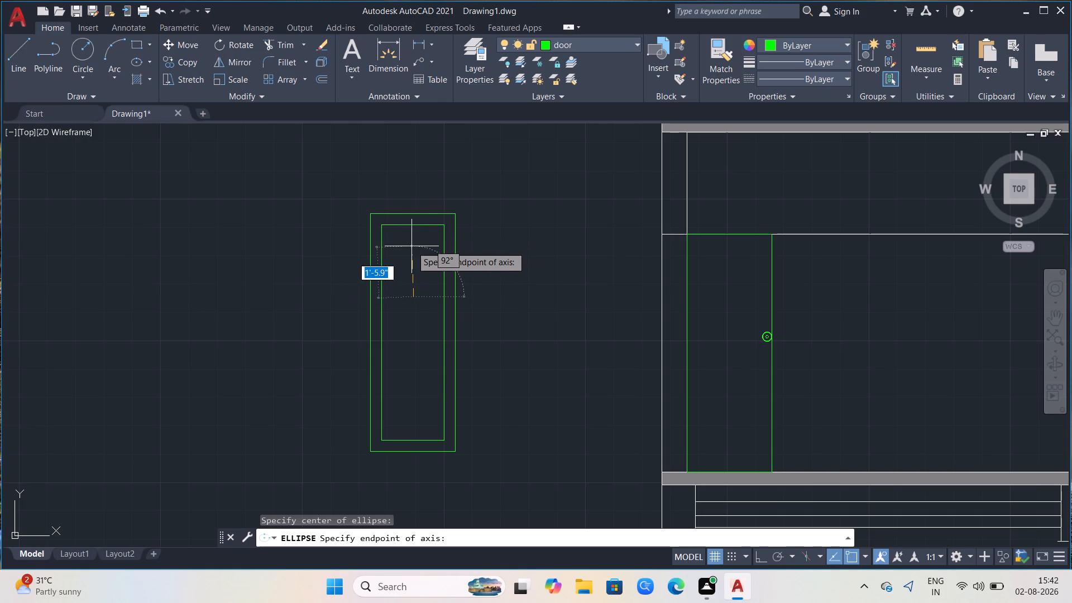
pyautogui.press('4')
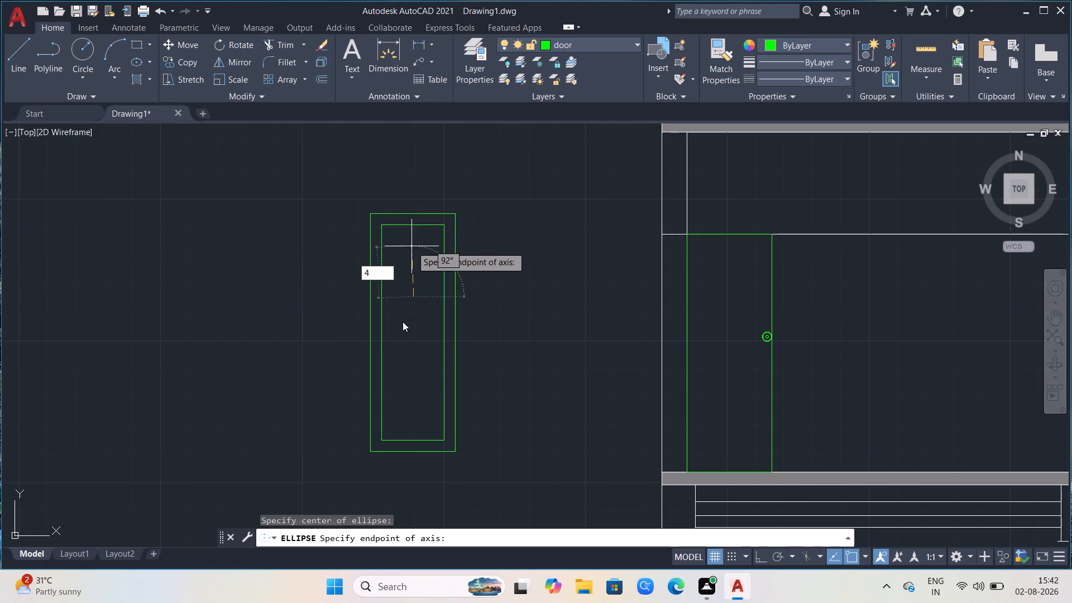
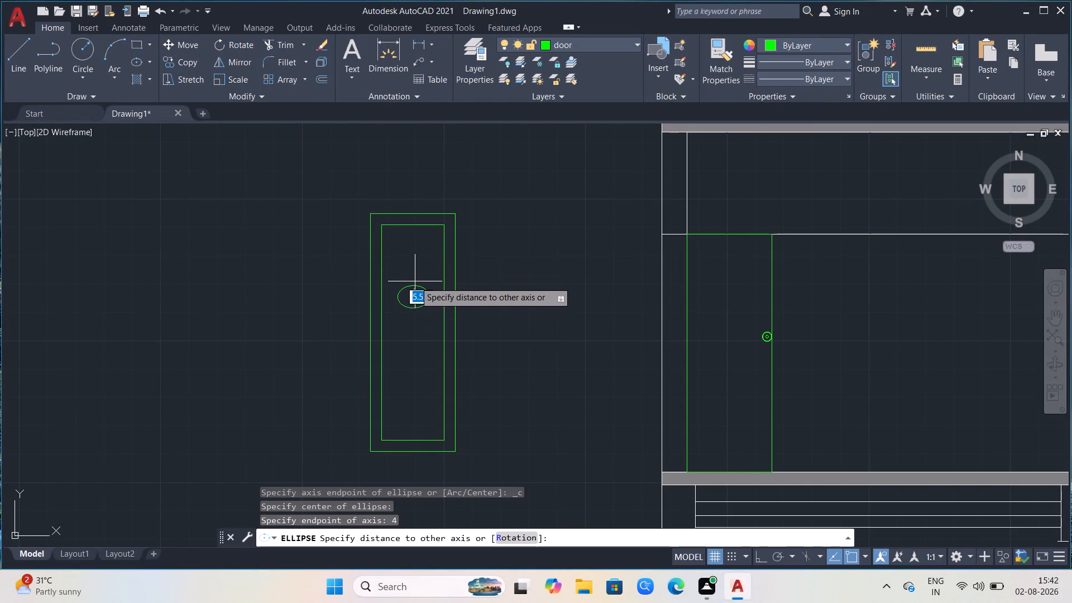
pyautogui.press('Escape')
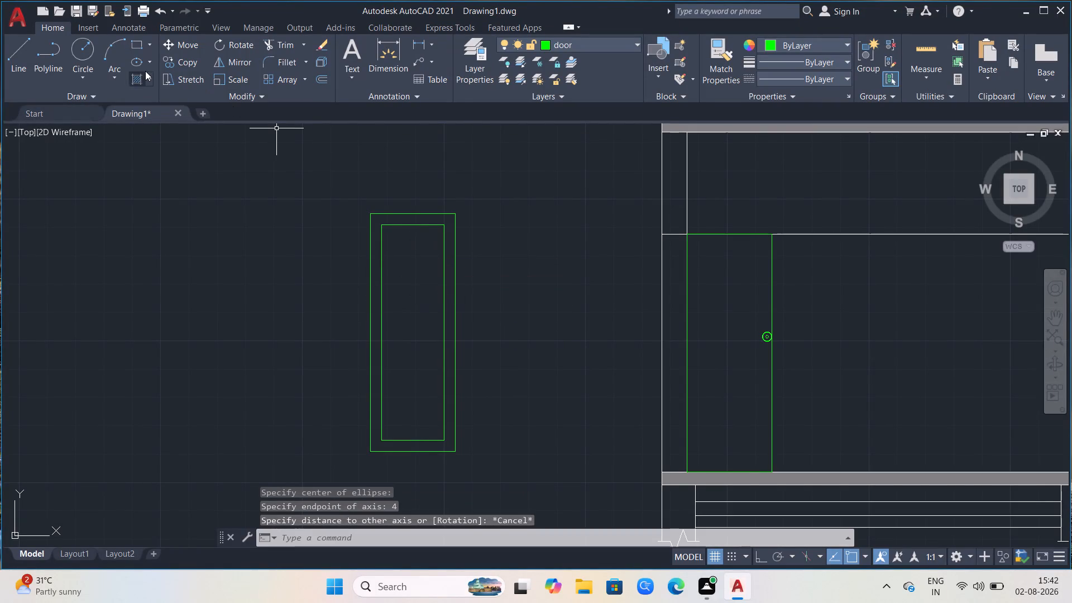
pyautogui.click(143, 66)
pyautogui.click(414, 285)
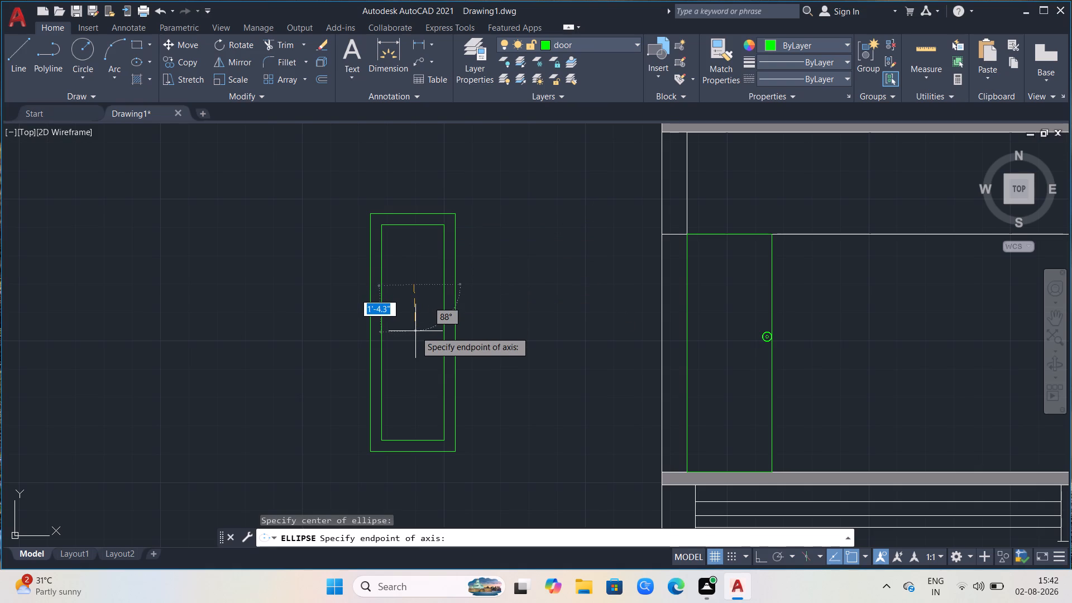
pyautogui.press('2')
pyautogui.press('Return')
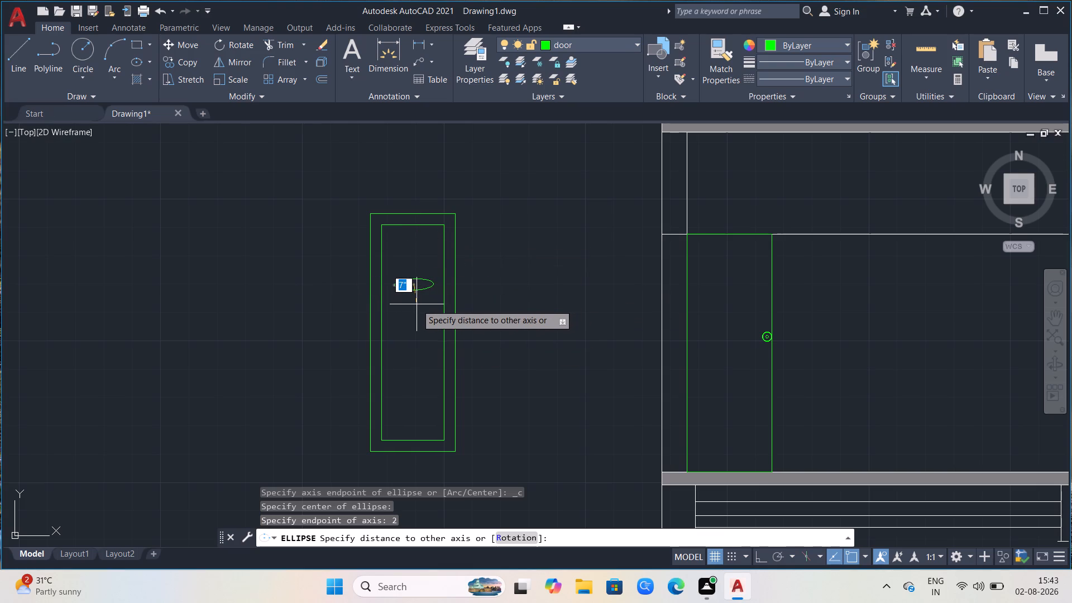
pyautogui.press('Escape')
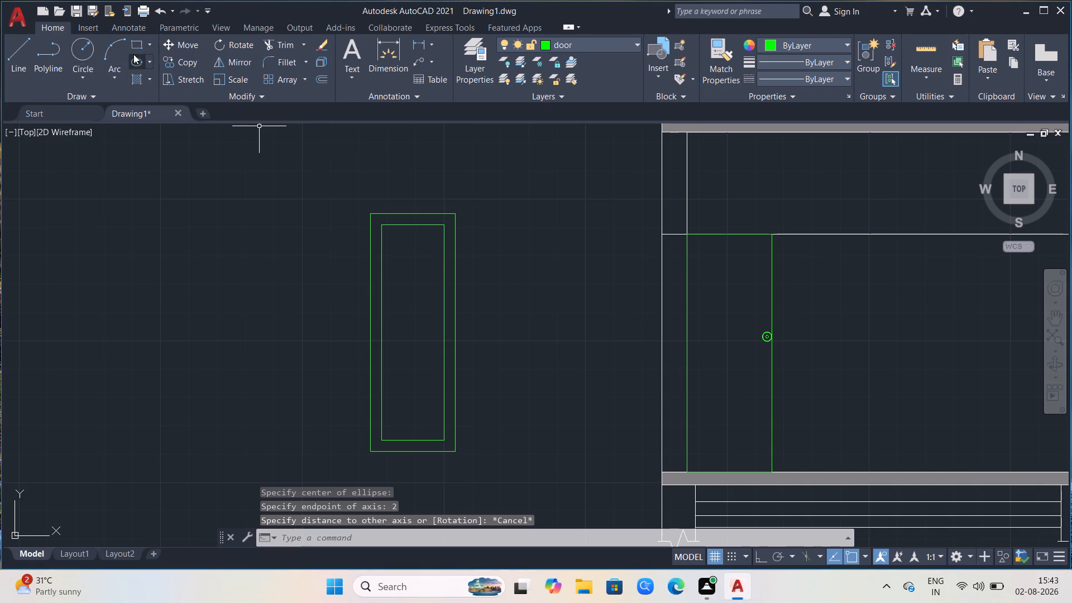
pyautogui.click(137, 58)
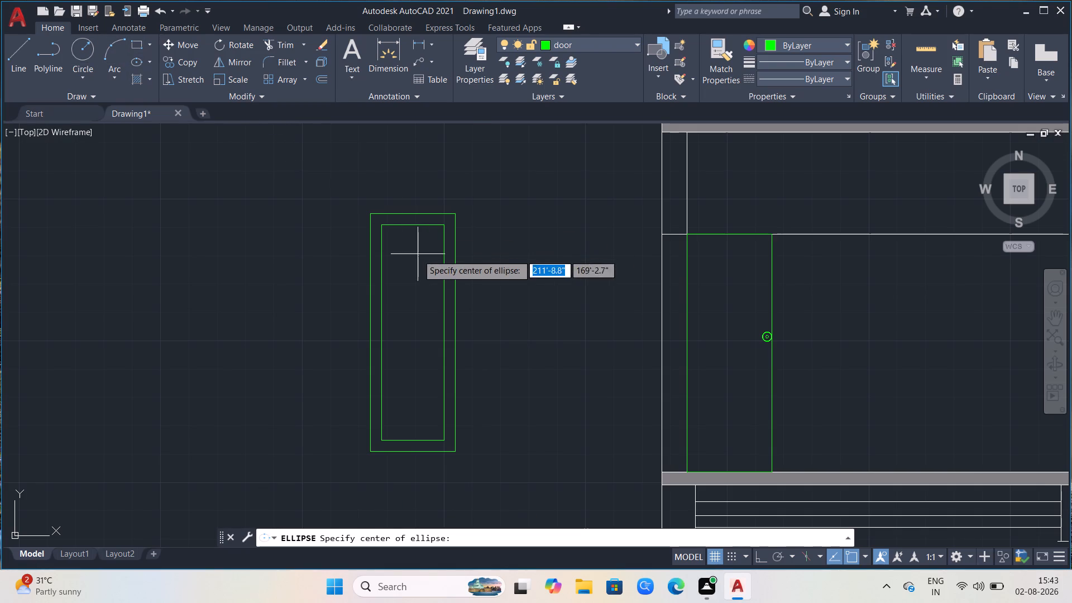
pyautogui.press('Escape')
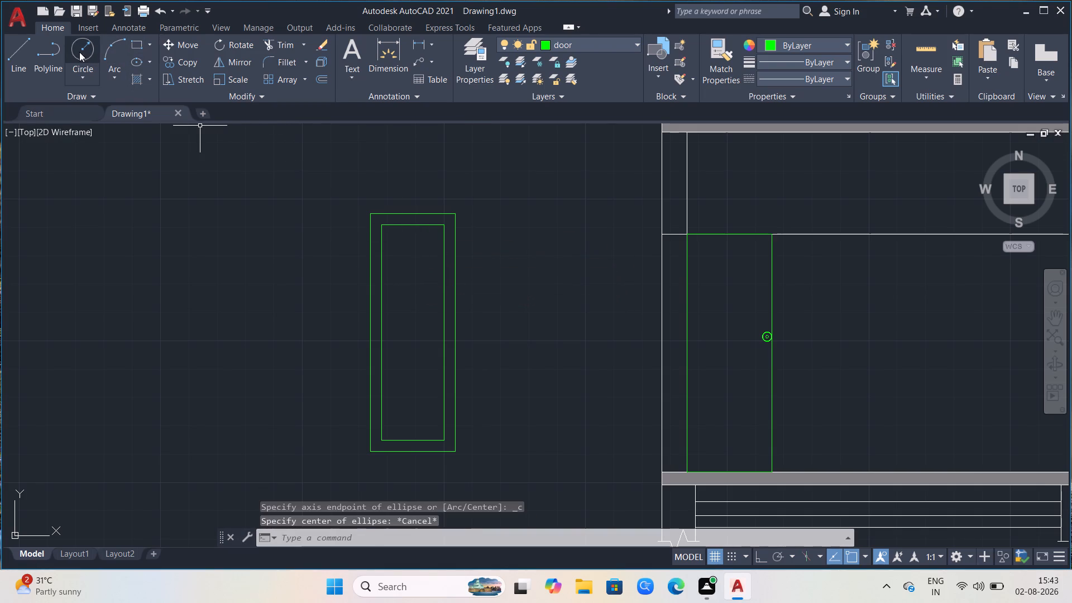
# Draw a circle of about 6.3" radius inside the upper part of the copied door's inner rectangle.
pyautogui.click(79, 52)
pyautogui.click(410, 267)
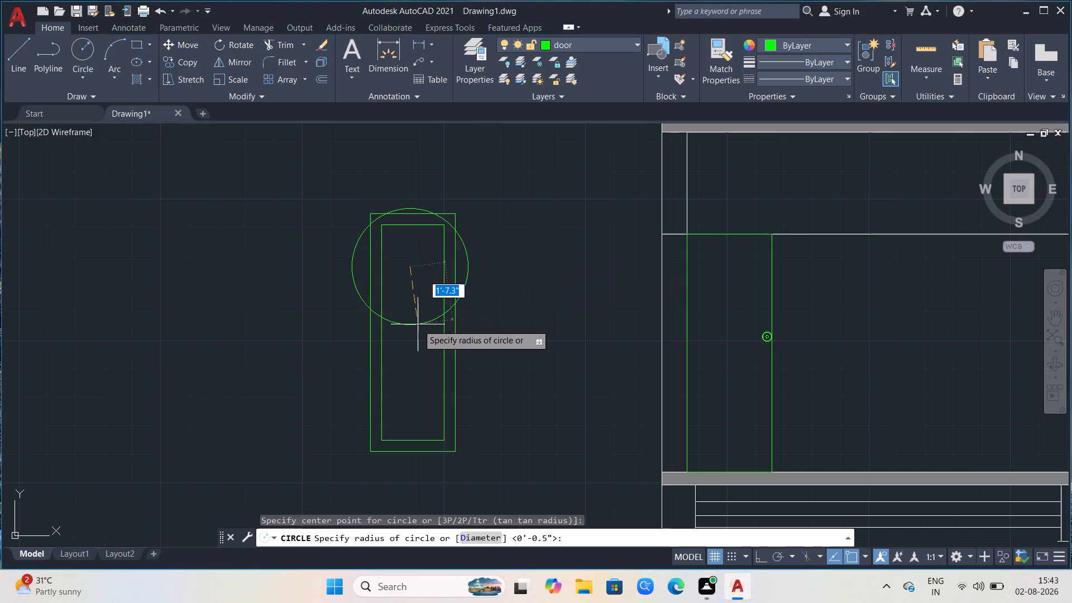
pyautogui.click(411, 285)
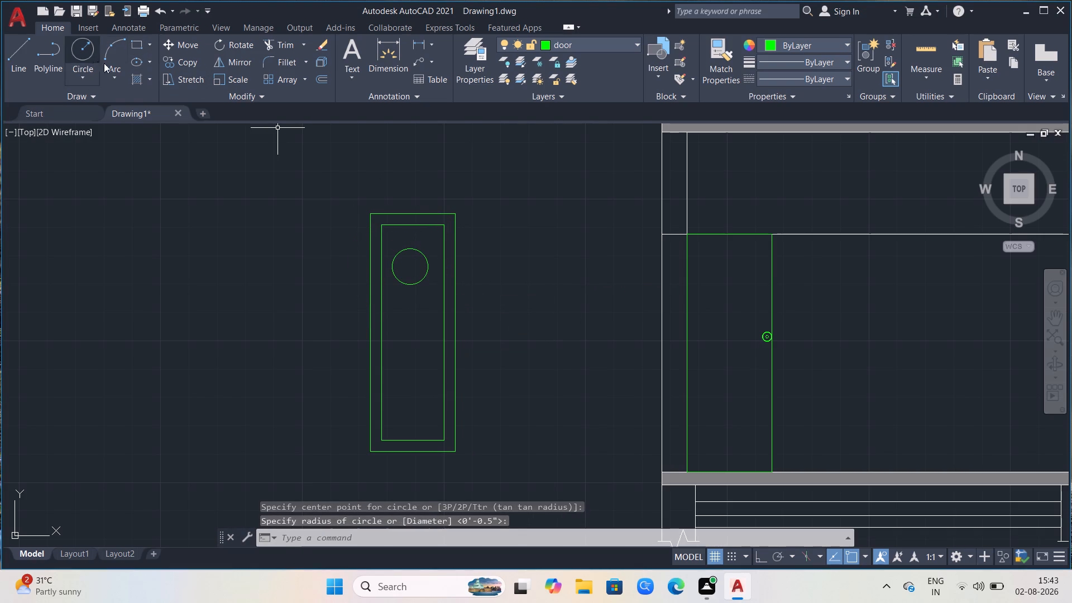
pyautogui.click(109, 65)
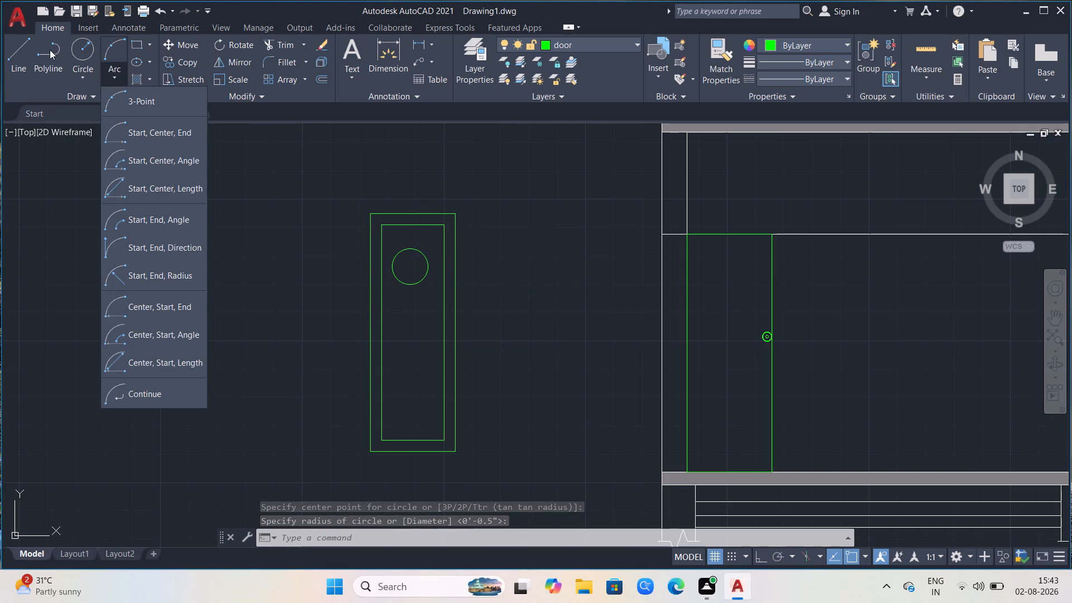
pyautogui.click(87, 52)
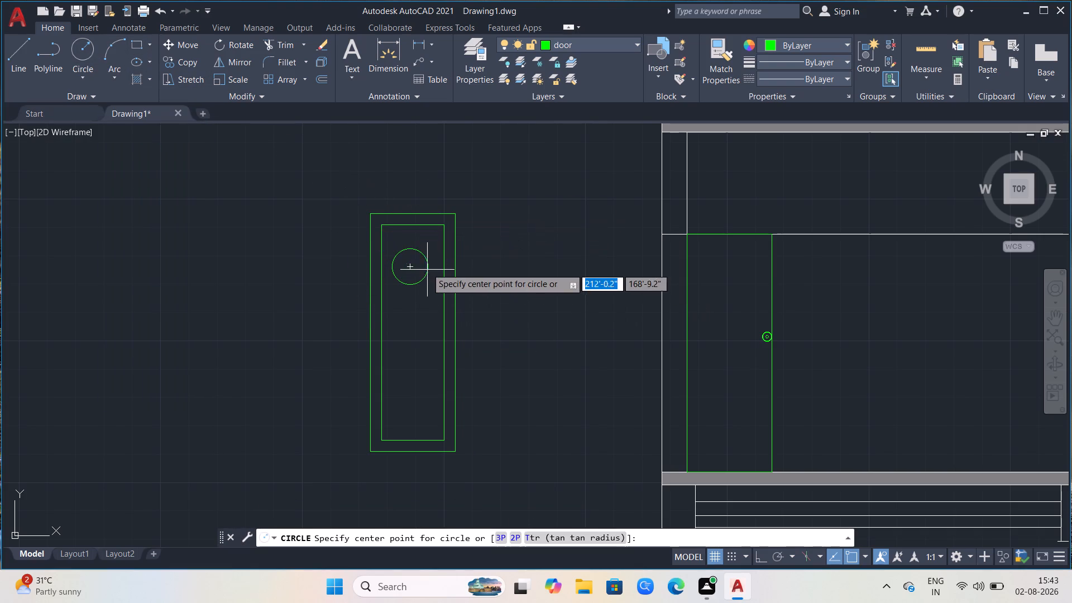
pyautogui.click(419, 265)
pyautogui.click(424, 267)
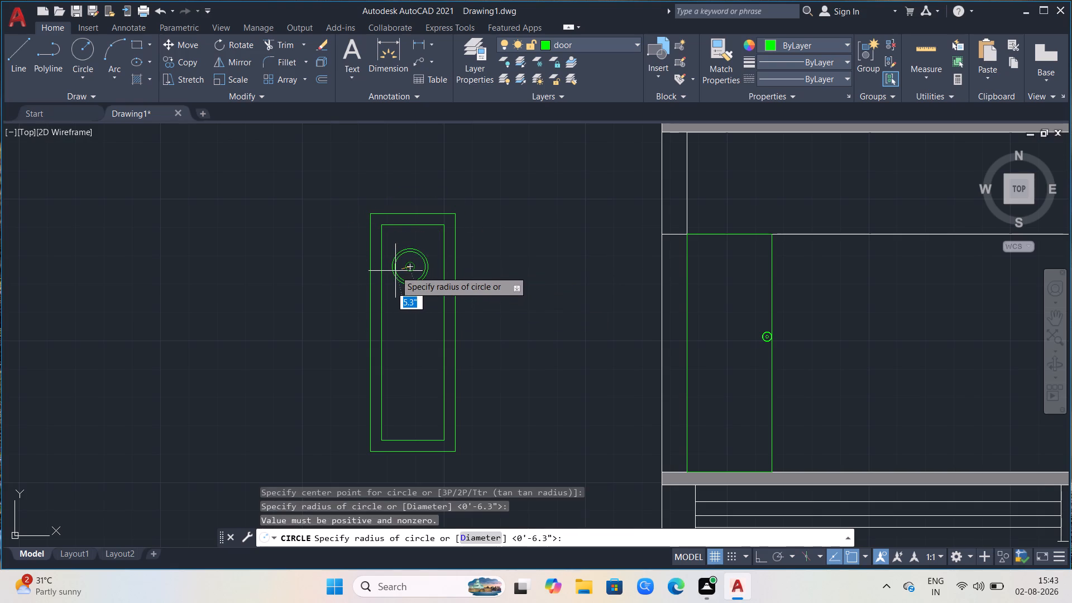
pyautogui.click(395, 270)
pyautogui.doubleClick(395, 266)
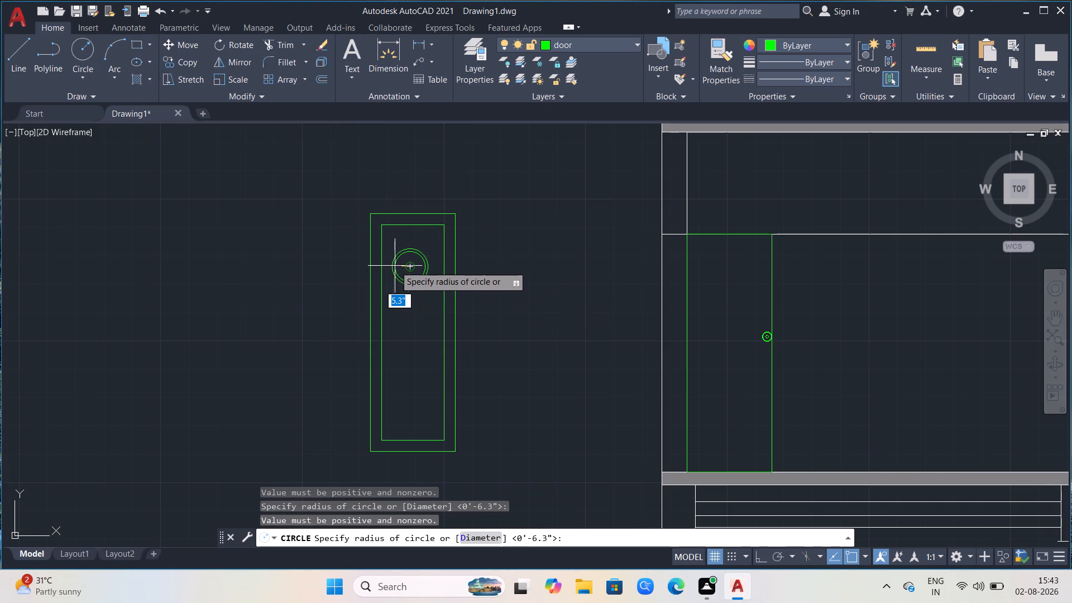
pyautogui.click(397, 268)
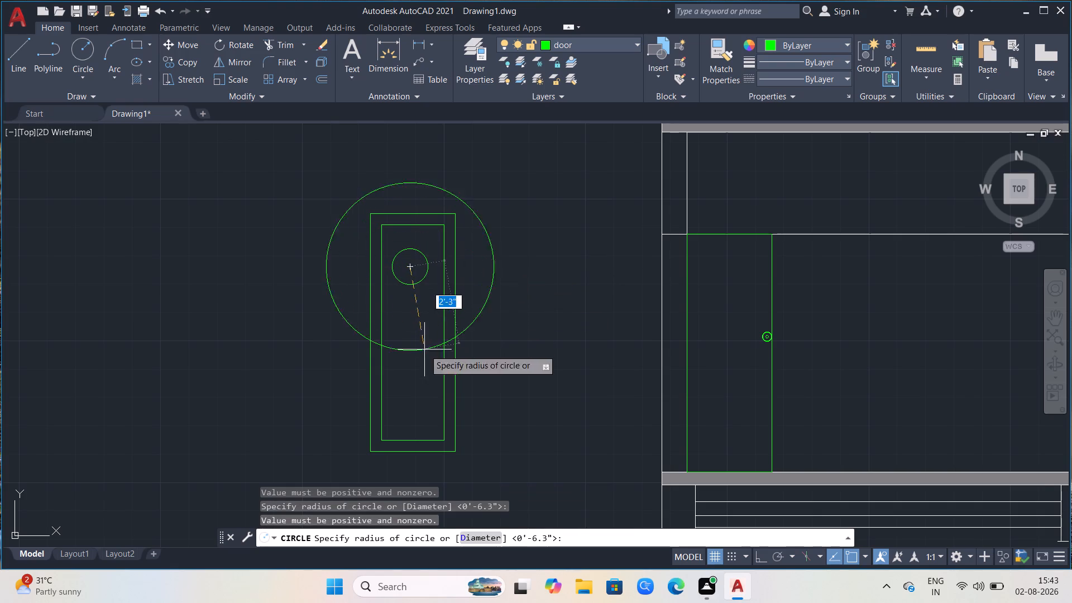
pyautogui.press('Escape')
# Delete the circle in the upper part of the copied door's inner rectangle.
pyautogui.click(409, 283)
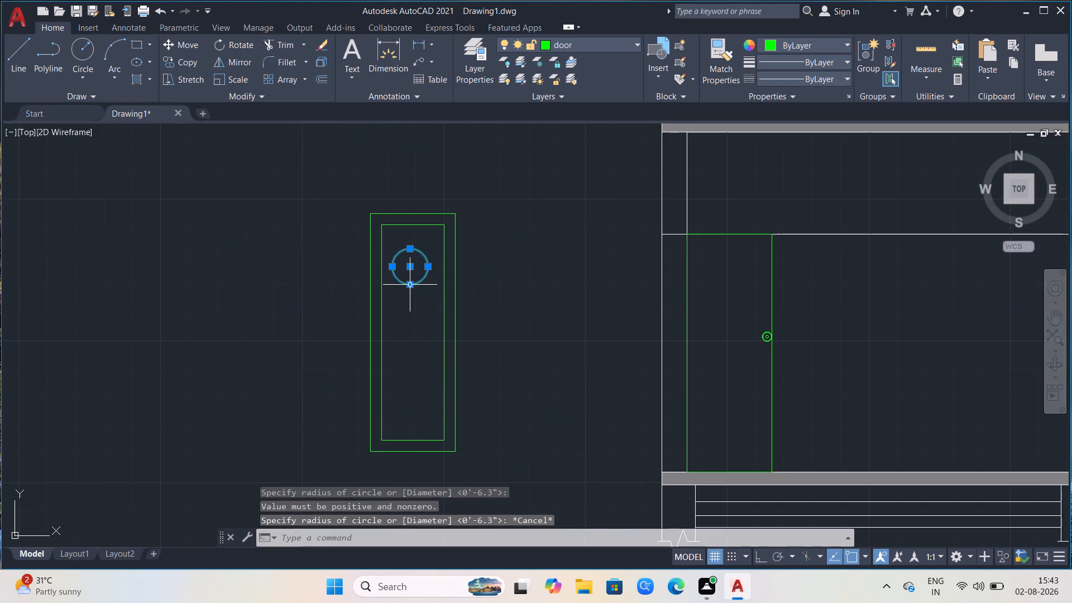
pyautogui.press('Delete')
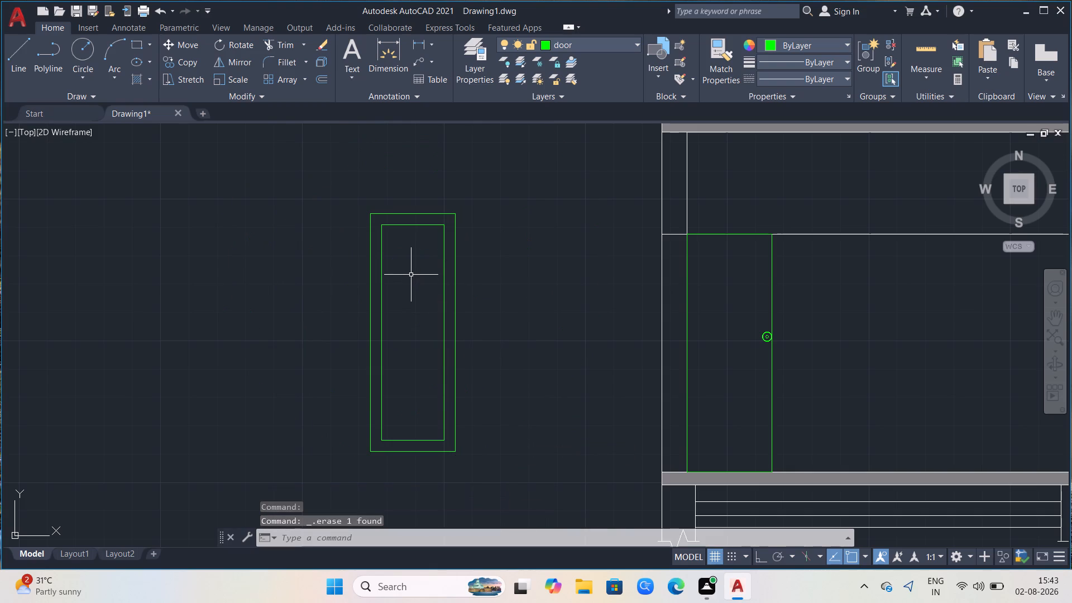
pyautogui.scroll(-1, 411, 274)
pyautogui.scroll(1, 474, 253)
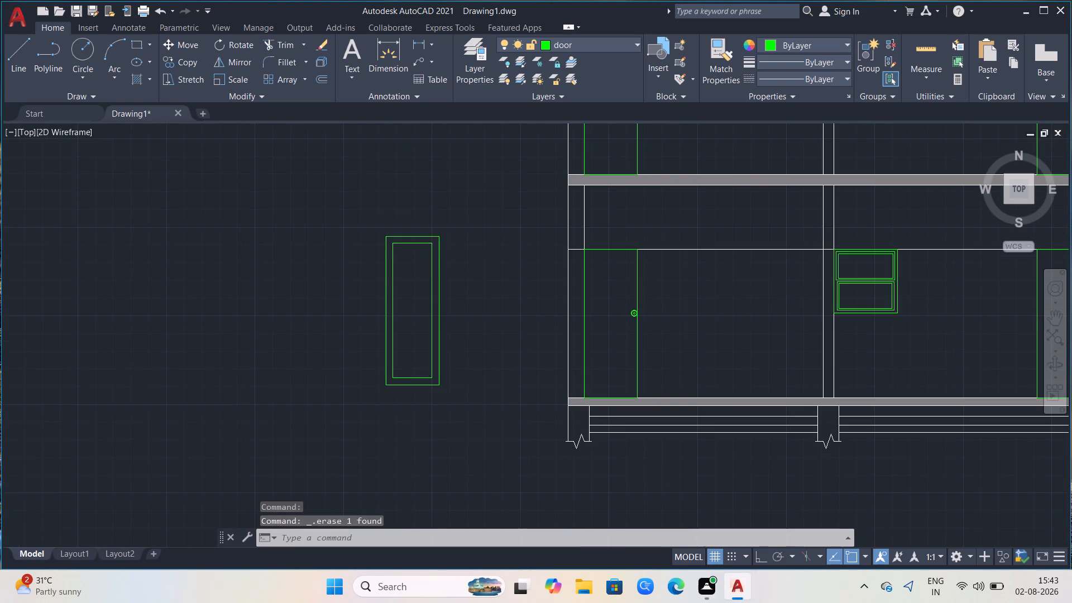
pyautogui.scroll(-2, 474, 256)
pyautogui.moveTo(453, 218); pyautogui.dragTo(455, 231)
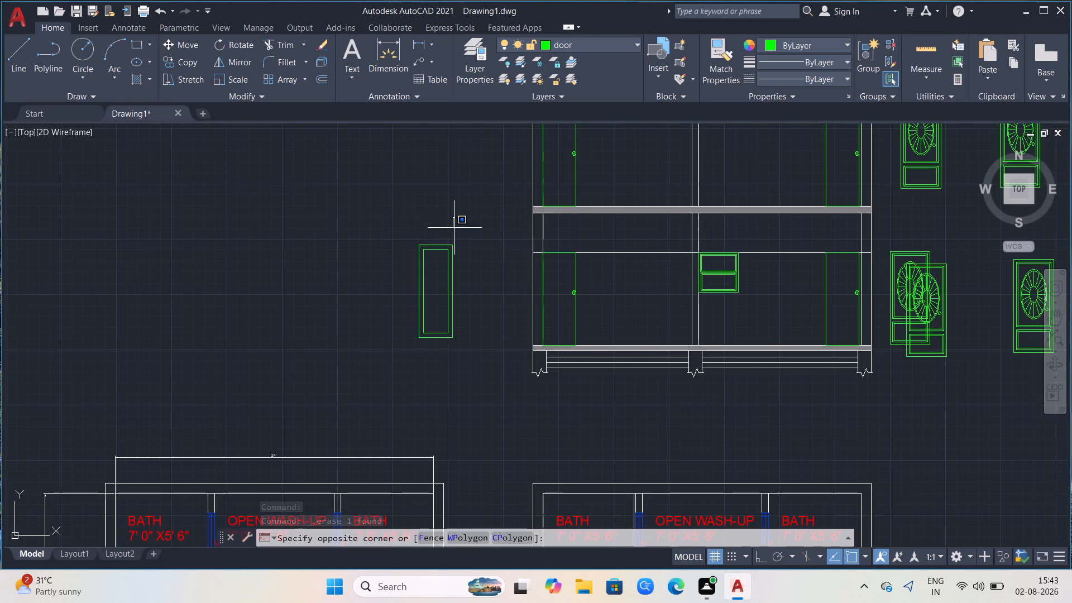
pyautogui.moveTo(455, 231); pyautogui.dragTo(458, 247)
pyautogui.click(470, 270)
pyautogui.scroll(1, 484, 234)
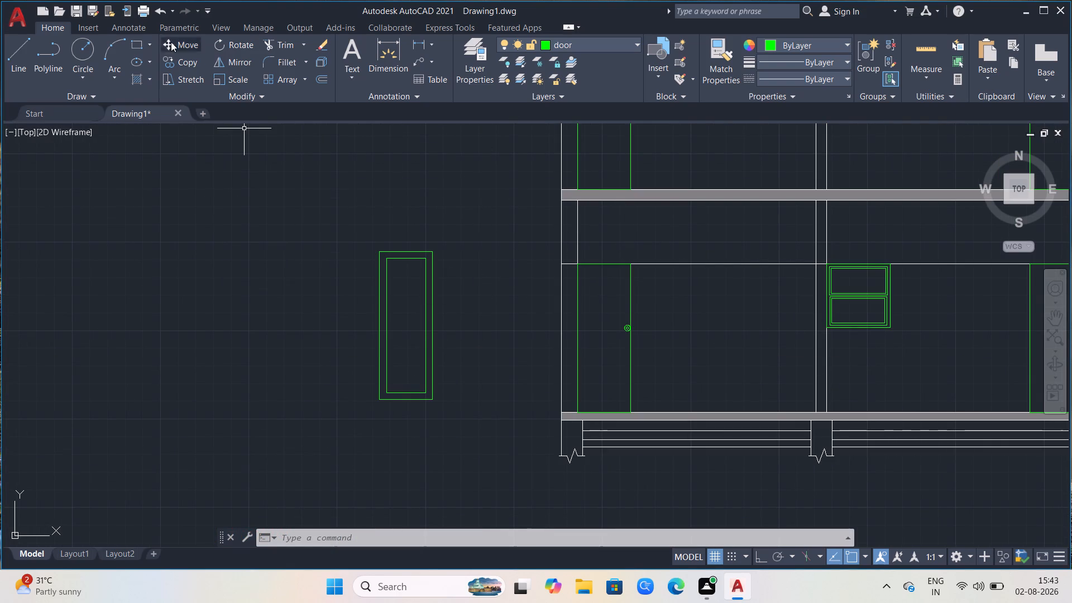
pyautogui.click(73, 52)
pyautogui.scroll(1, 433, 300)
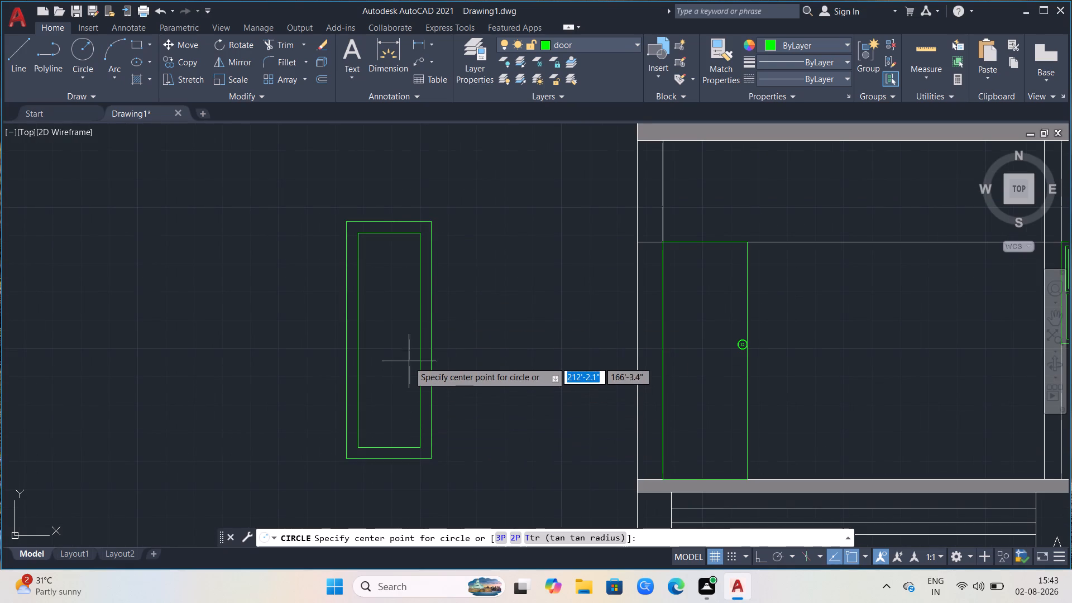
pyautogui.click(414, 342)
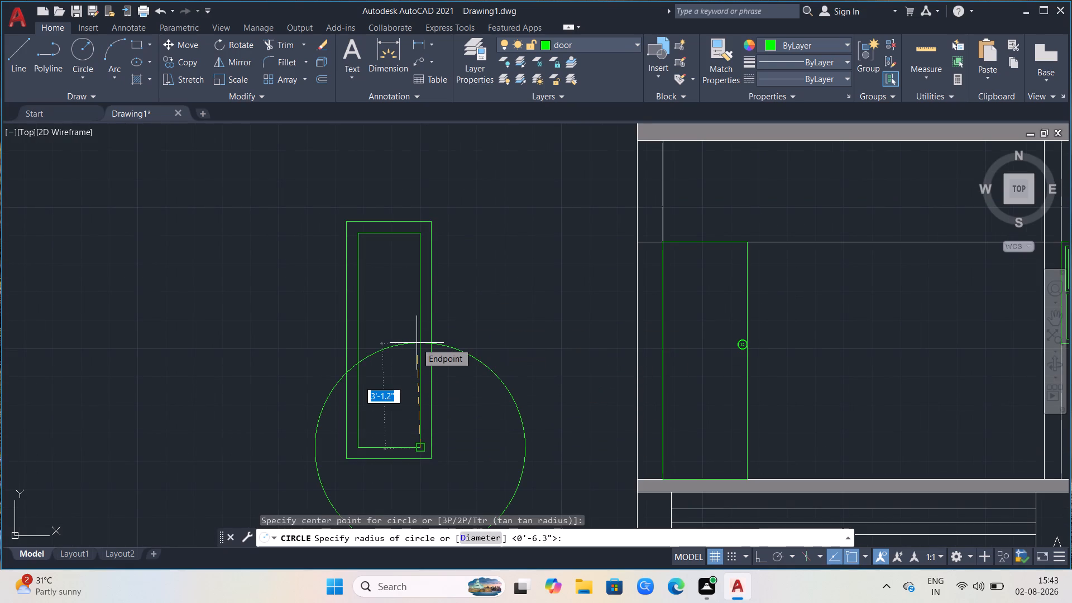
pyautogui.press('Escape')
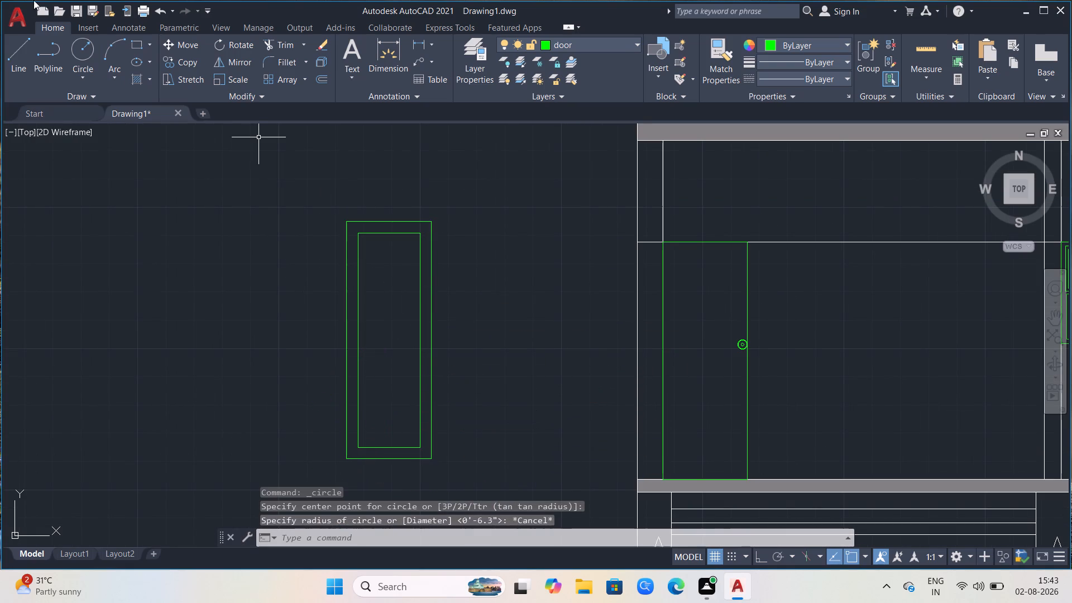
# Draw a small centre-radius circle as the handle base, just inside the inner rectangle's right edge at about mid-height of the copied door.
pyautogui.click(79, 69)
pyautogui.scroll(3, 357, 327)
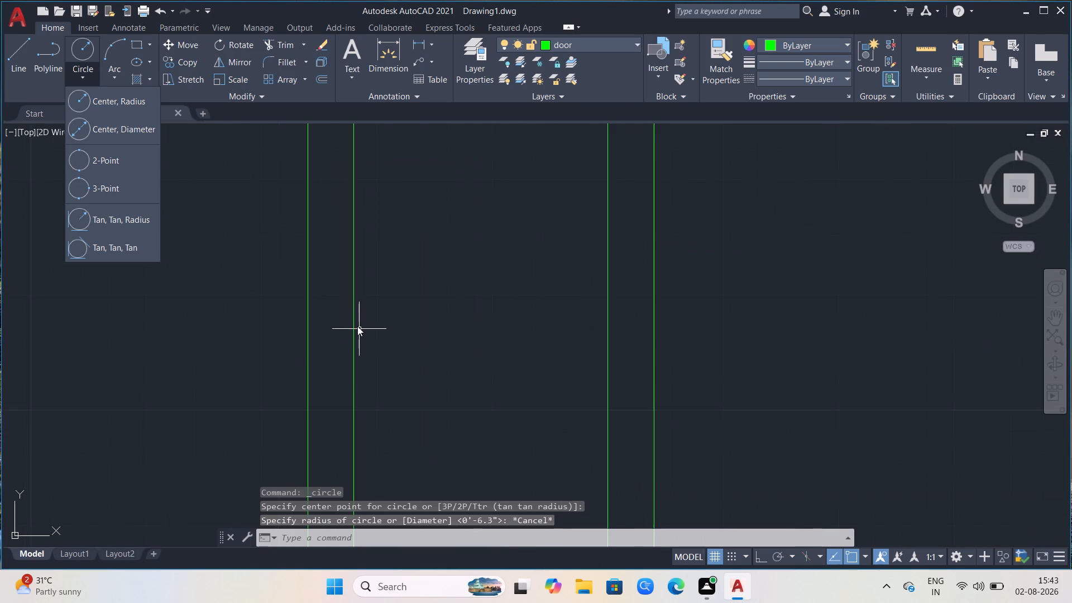
pyautogui.click(84, 93)
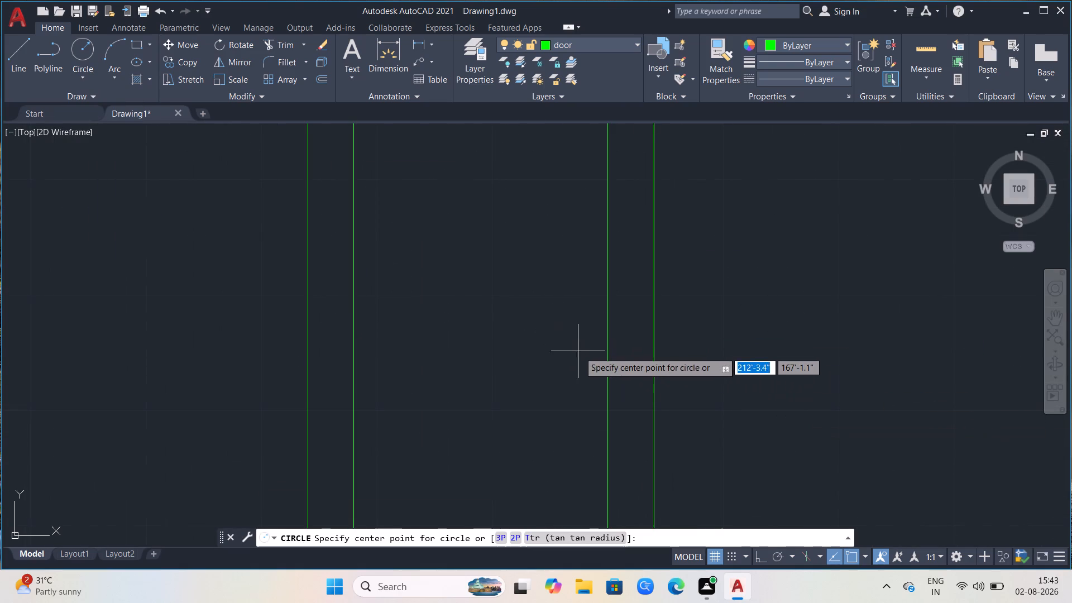
pyautogui.click(587, 360)
pyautogui.click(591, 372)
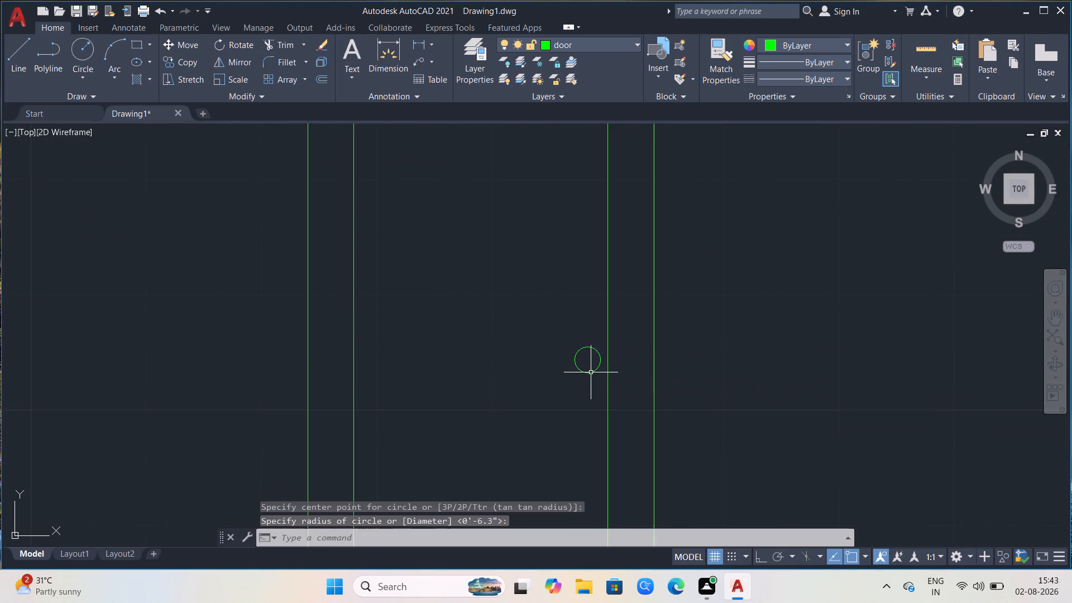
# Draw a horizontal lever rectangle extending left from the handle circle's vertical centreline, as tall as the circle's diameter.
pyautogui.scroll(-4, 478, 328)
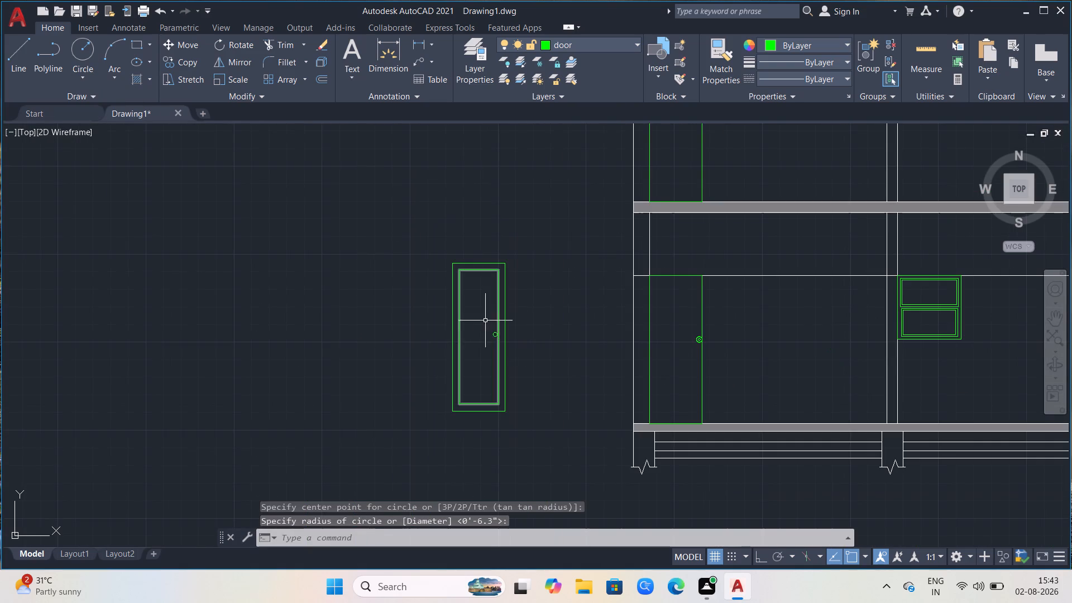
pyautogui.scroll(2, 485, 320)
pyautogui.scroll(3, 521, 346)
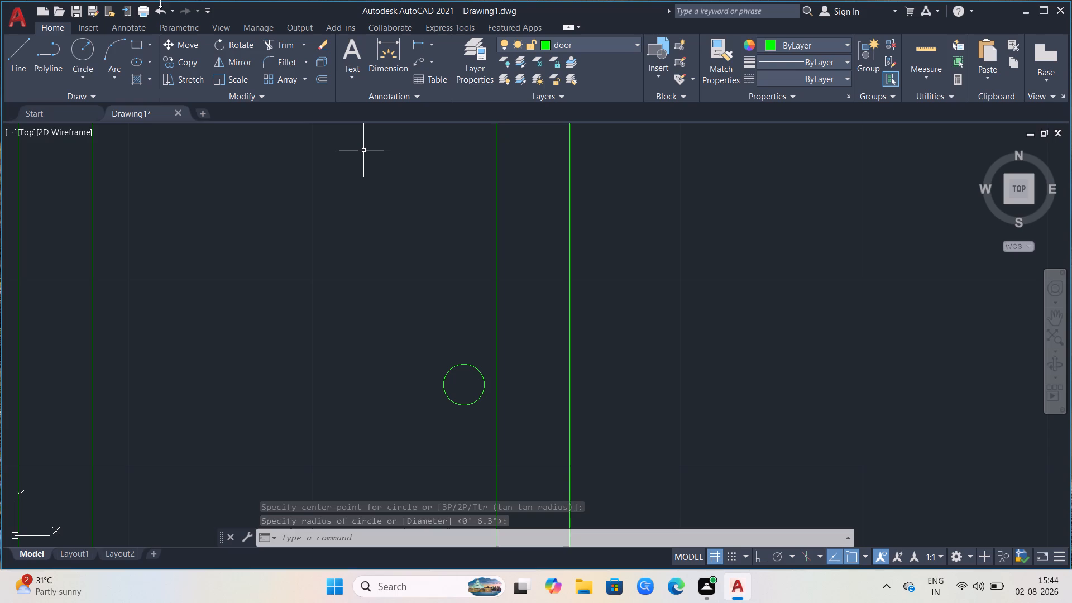
pyautogui.click(141, 42)
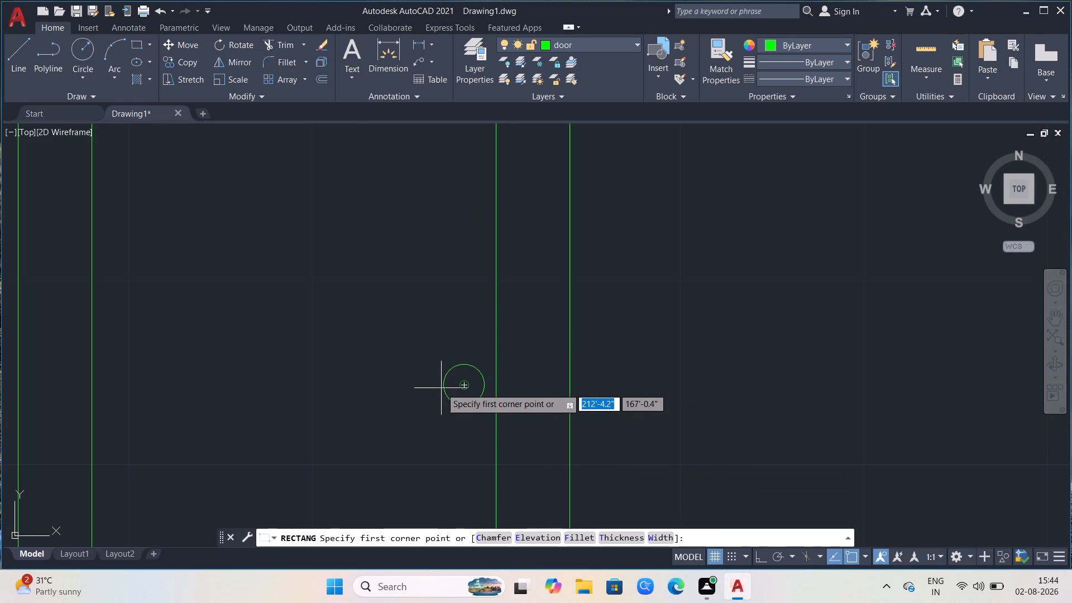
pyautogui.click(468, 367)
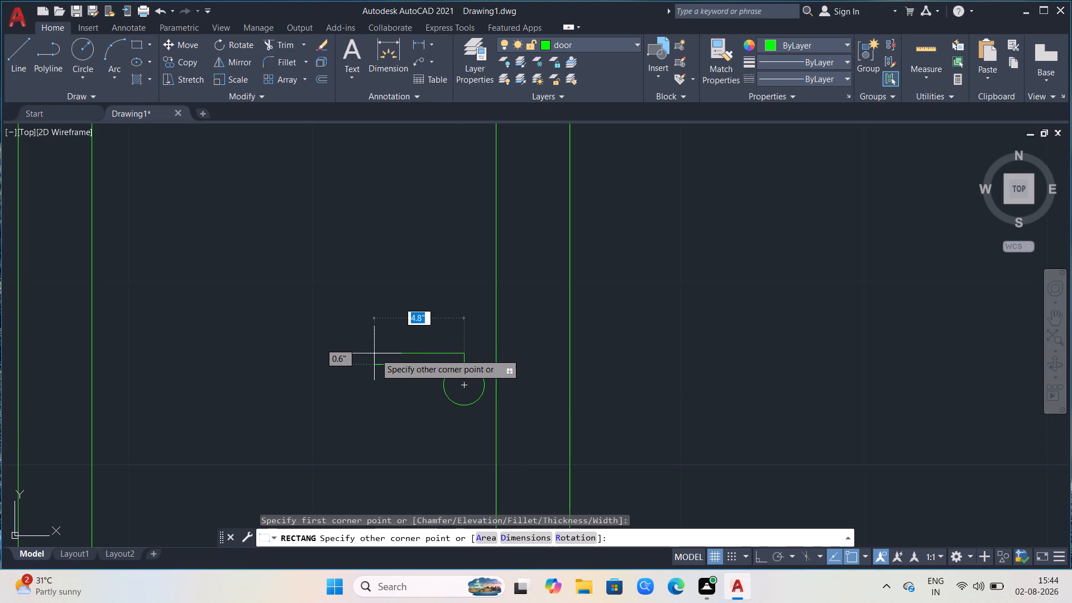
pyautogui.click(355, 405)
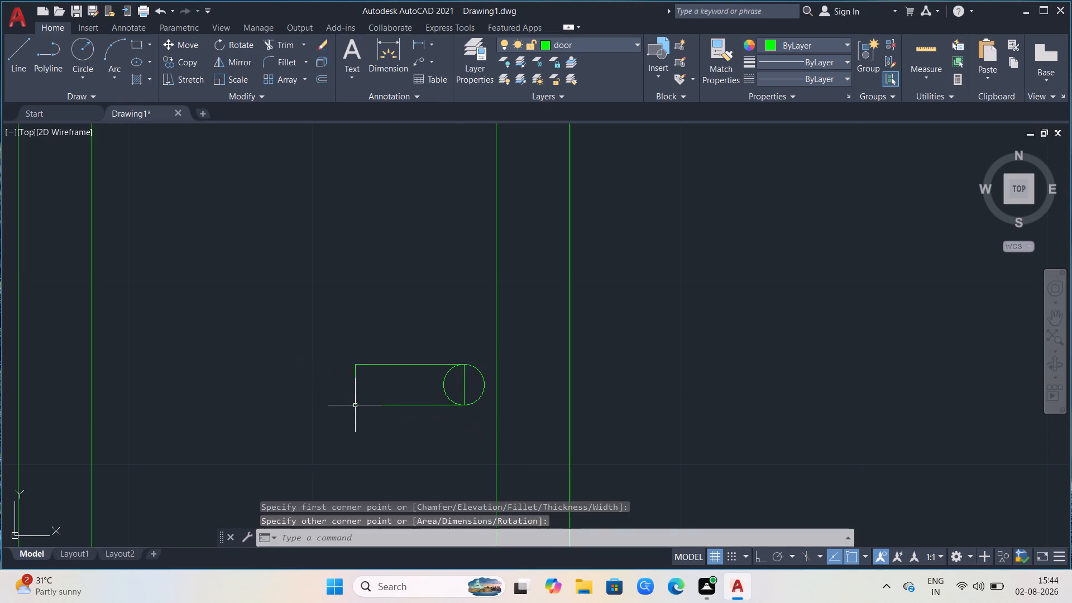
pyautogui.press('Escape')
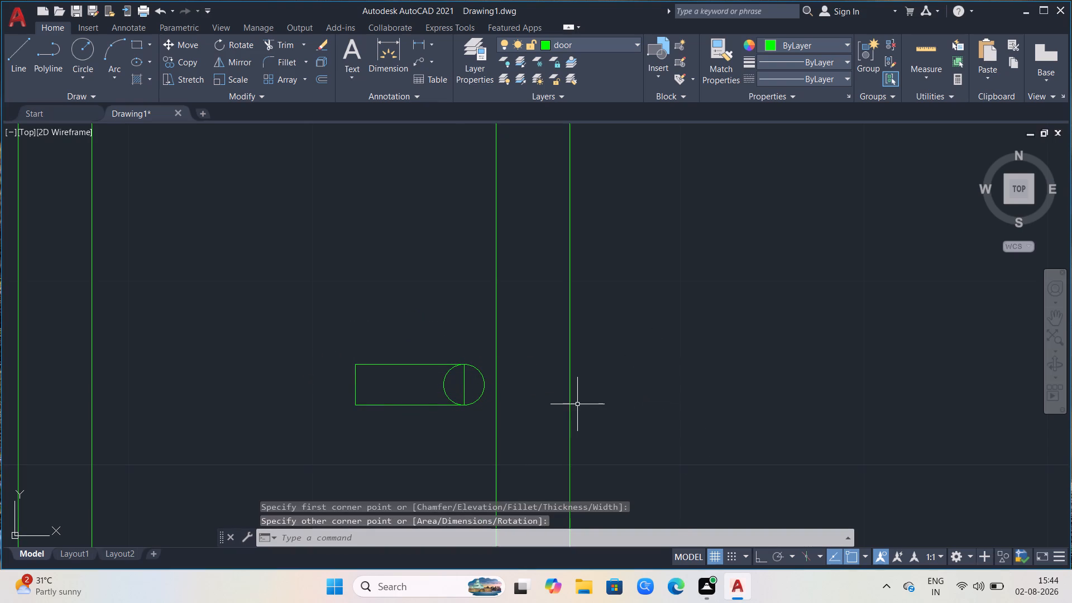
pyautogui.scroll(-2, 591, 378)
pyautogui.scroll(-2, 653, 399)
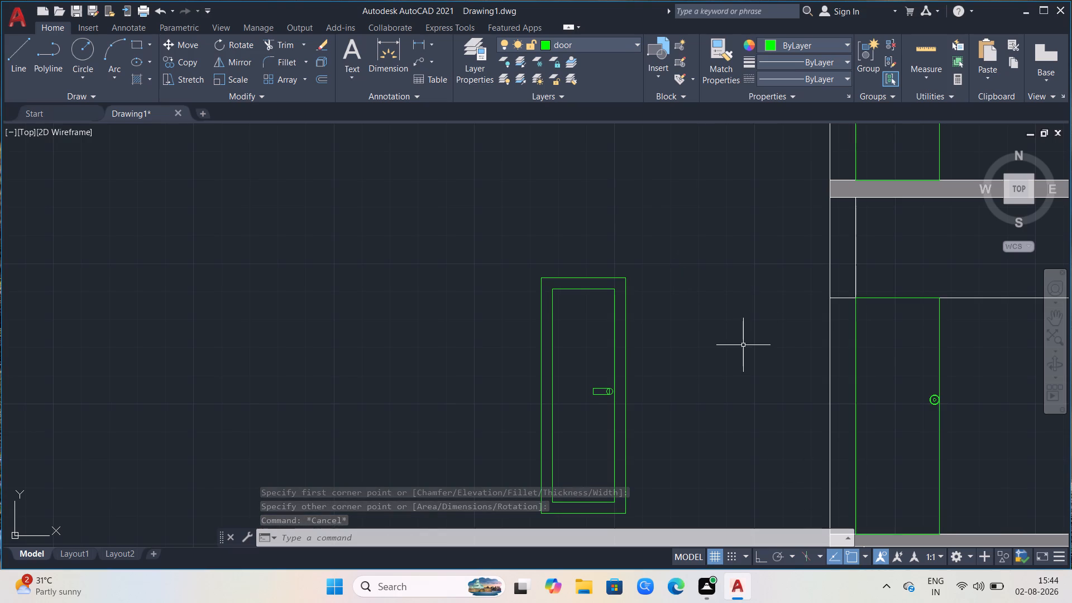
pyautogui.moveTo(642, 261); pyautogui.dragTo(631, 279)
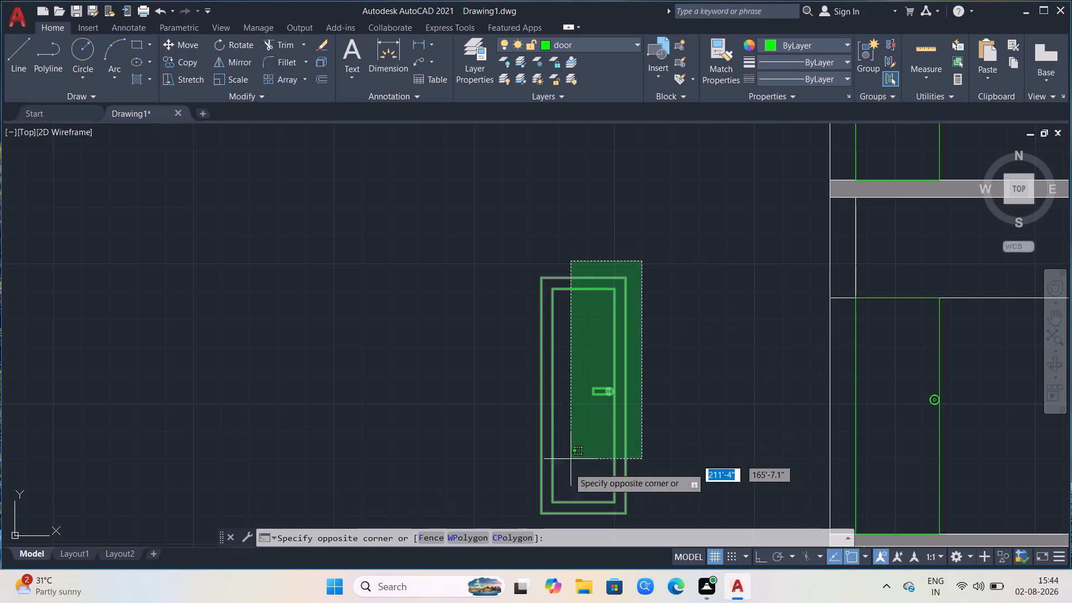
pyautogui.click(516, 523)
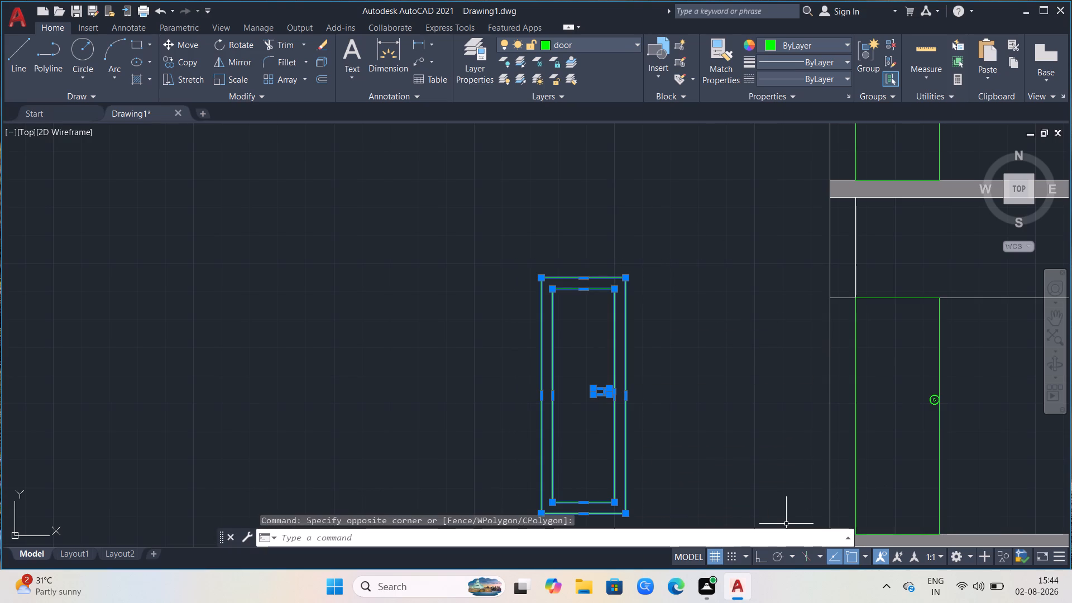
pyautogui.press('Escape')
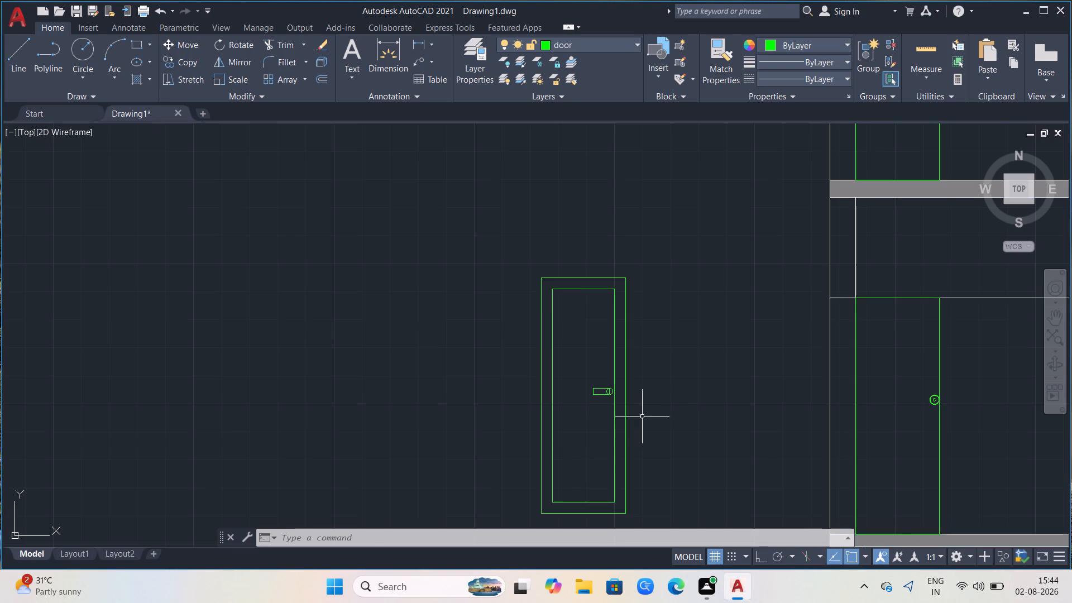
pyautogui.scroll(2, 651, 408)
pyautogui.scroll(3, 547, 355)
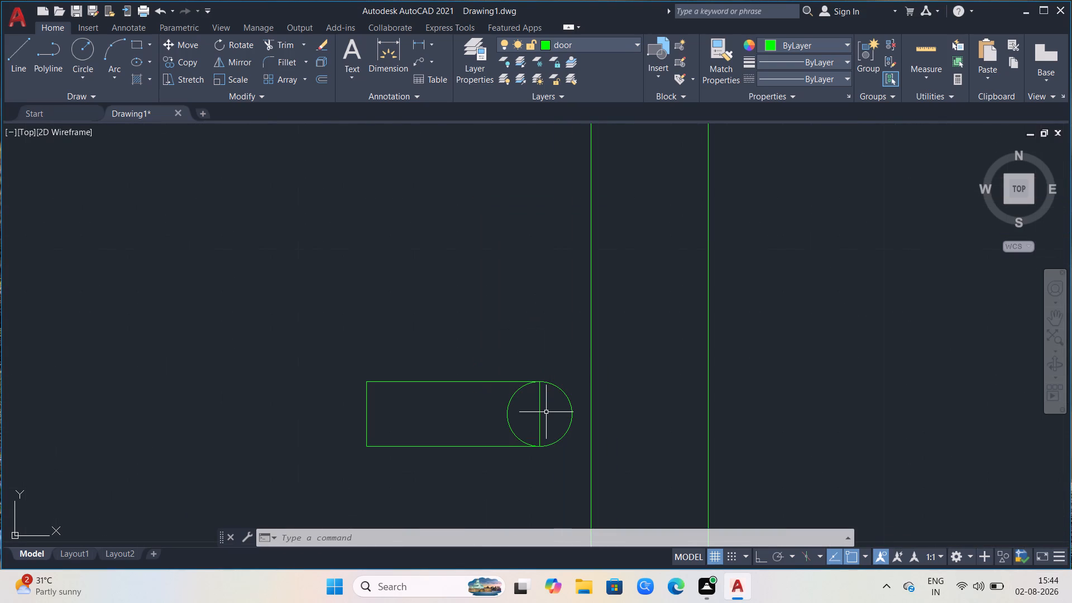
# Trim the overlapping edge and arc where the lever meets the circle, leaving one handle outline with a rounded end.
pyautogui.write('TR')
pyautogui.press('Return')
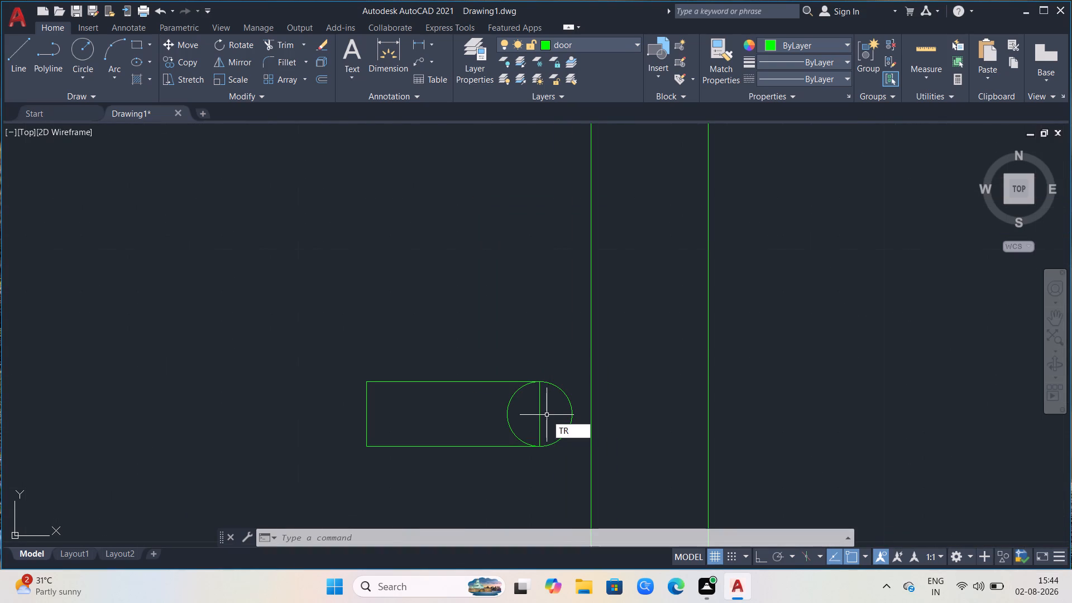
pyautogui.click(548, 425)
pyautogui.click(500, 423)
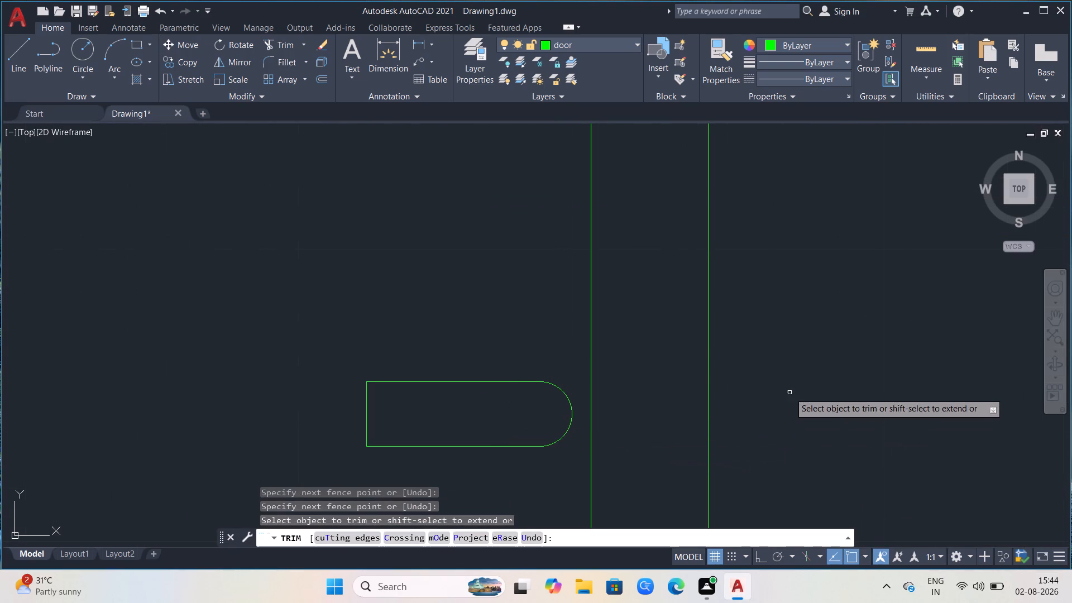
pyautogui.scroll(-1, 791, 389)
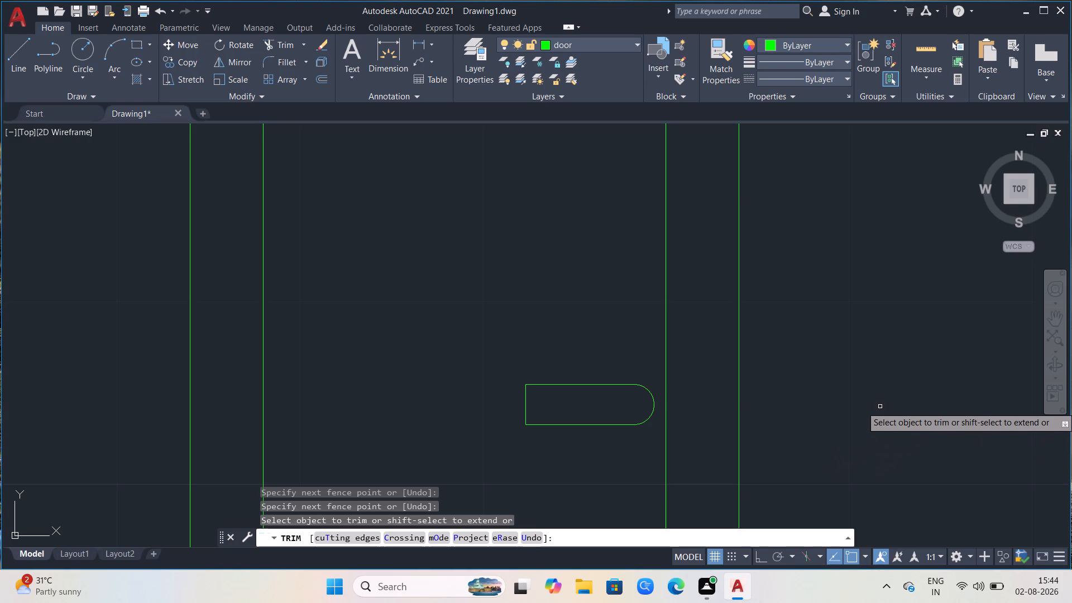
pyautogui.scroll(-1, 804, 423)
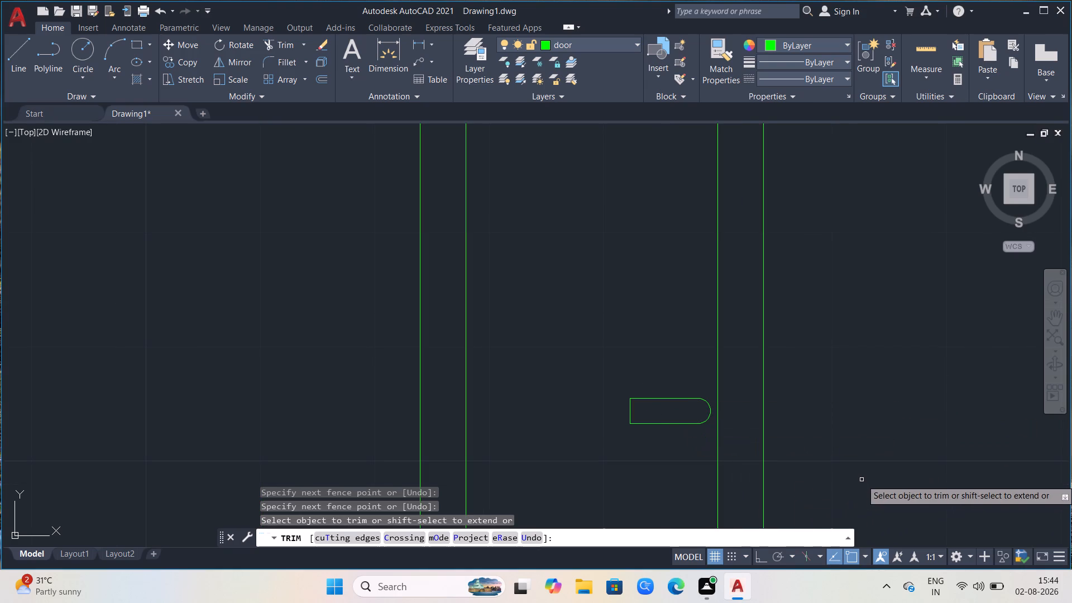
pyautogui.press('Escape')
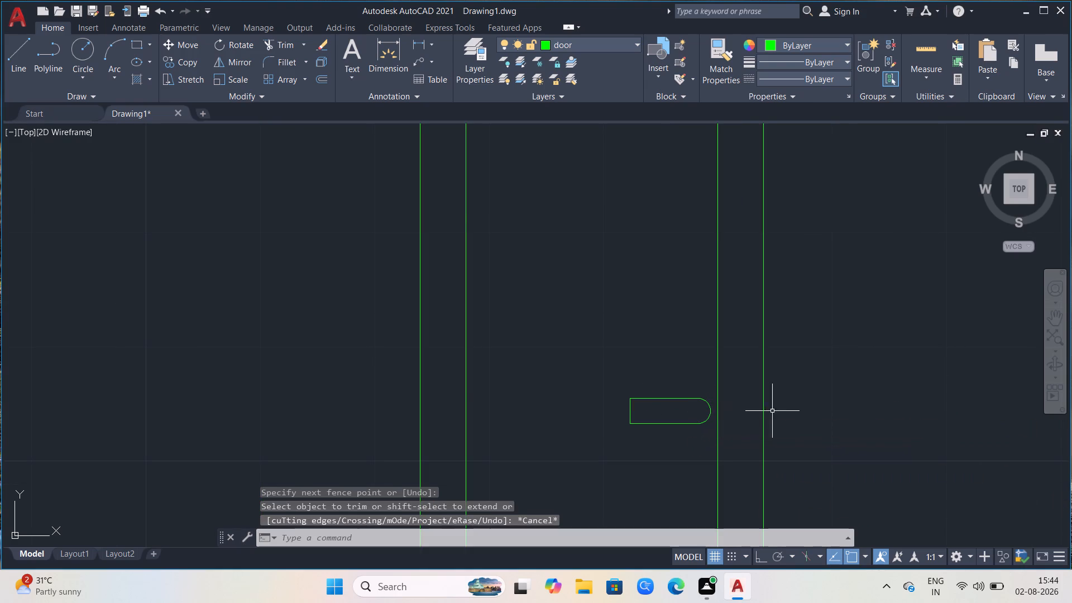
# Move the framed door with its handle by its lower-right corner to the foot of the ground-floor middle wall's left face, on the slab.
pyautogui.scroll(-3, 494, 393)
pyautogui.scroll(2, 468, 547)
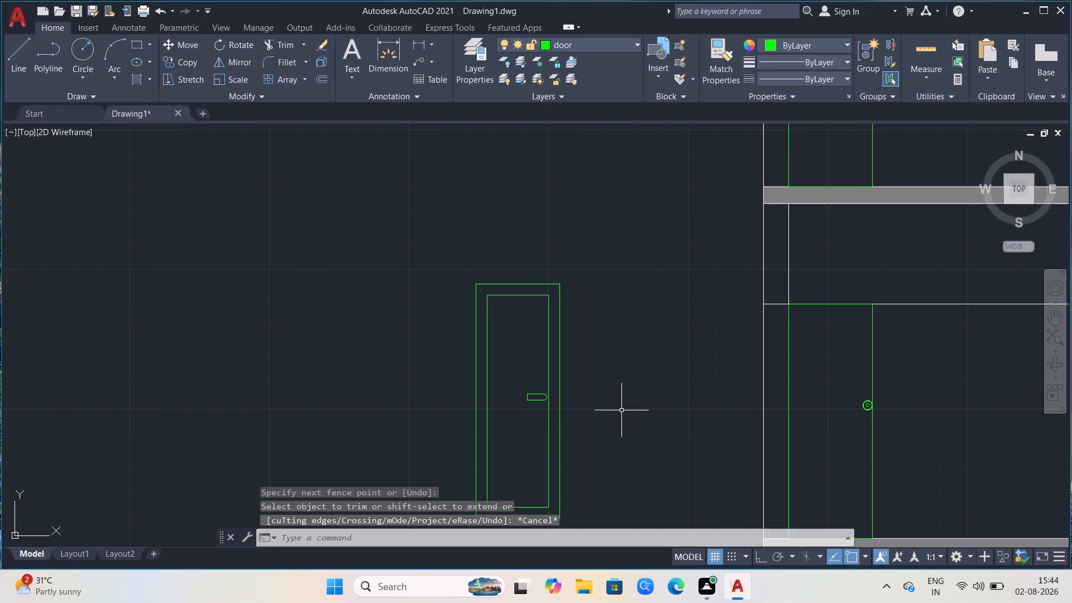
pyautogui.scroll(2, 625, 417)
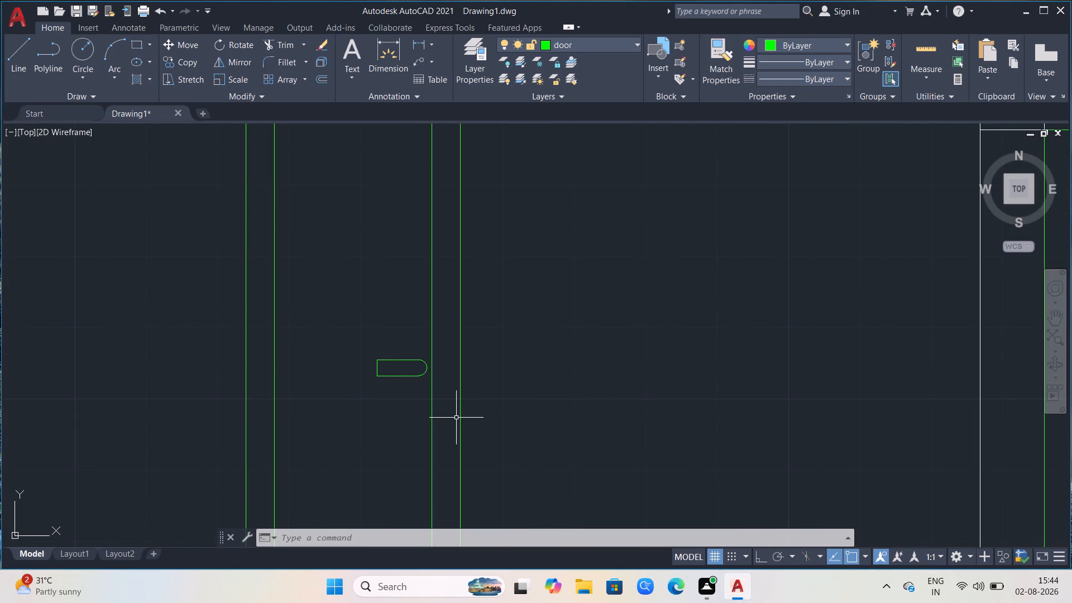
pyautogui.press('Escape')
pyautogui.scroll(-4, 326, 236)
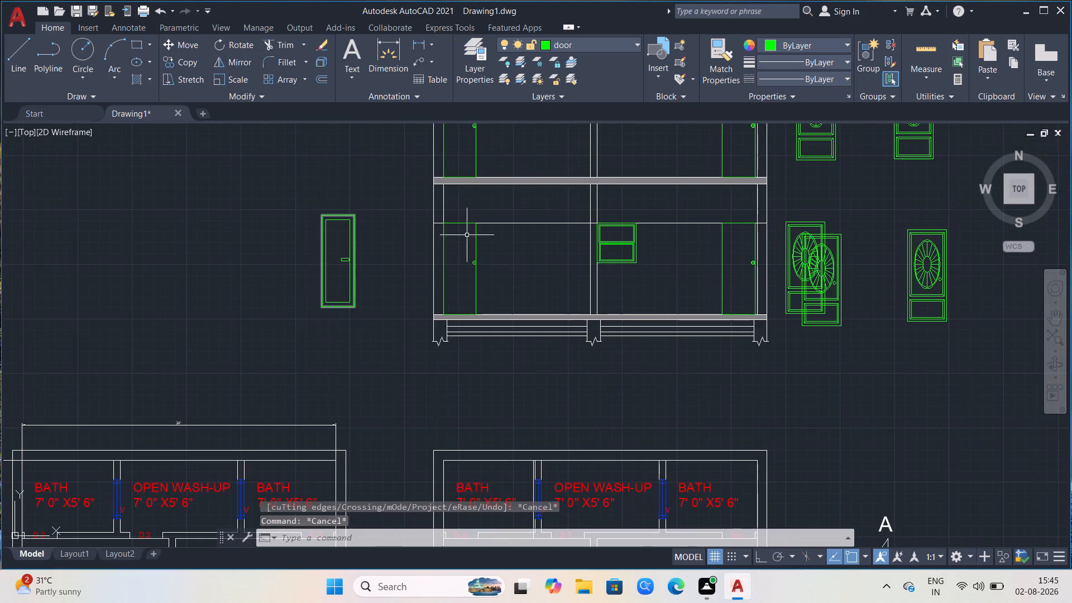
pyautogui.scroll(2, 483, 240)
pyautogui.scroll(-2, 453, 267)
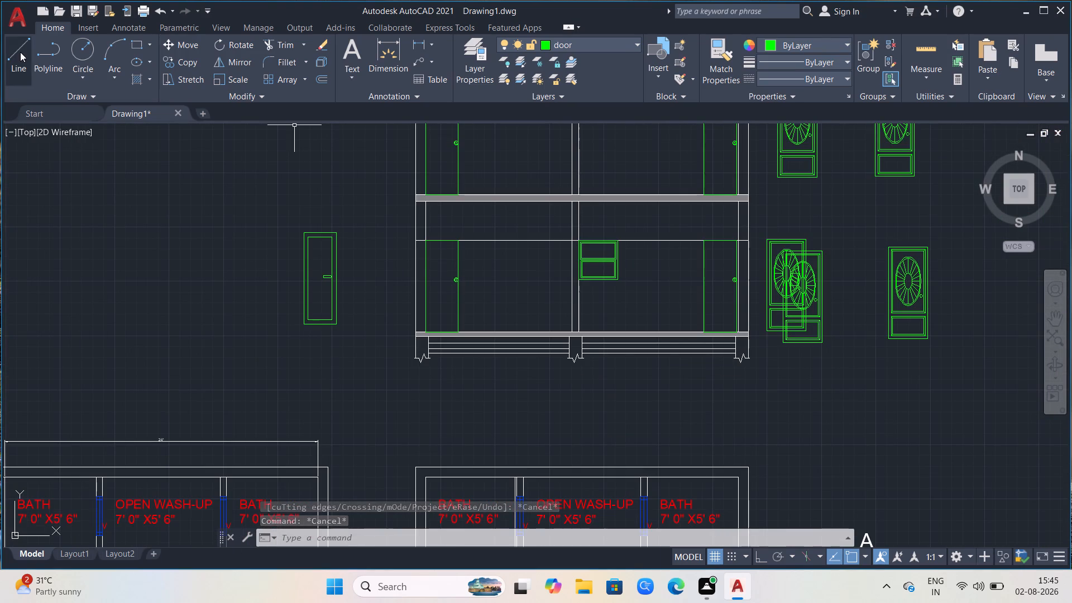
pyautogui.click(20, 52)
pyautogui.press('Escape')
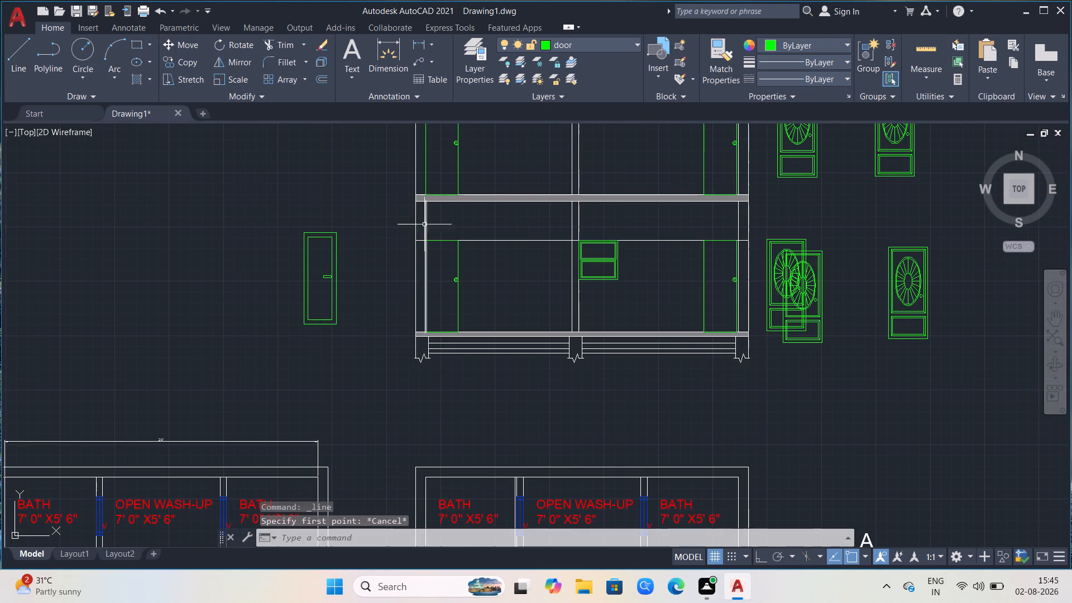
pyautogui.press('m')
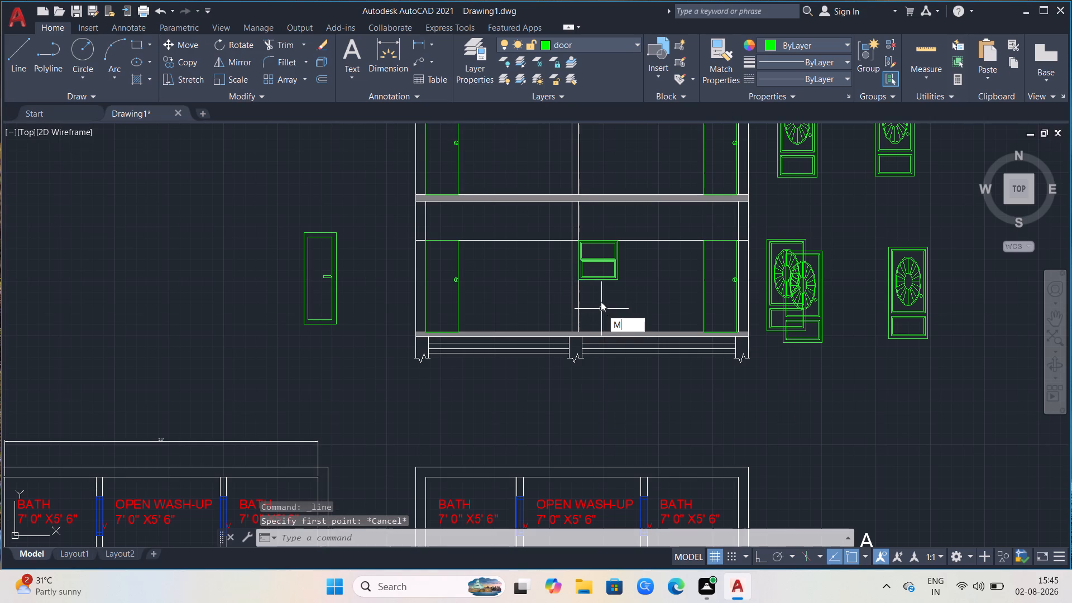
pyautogui.press('Return')
pyautogui.click(358, 293)
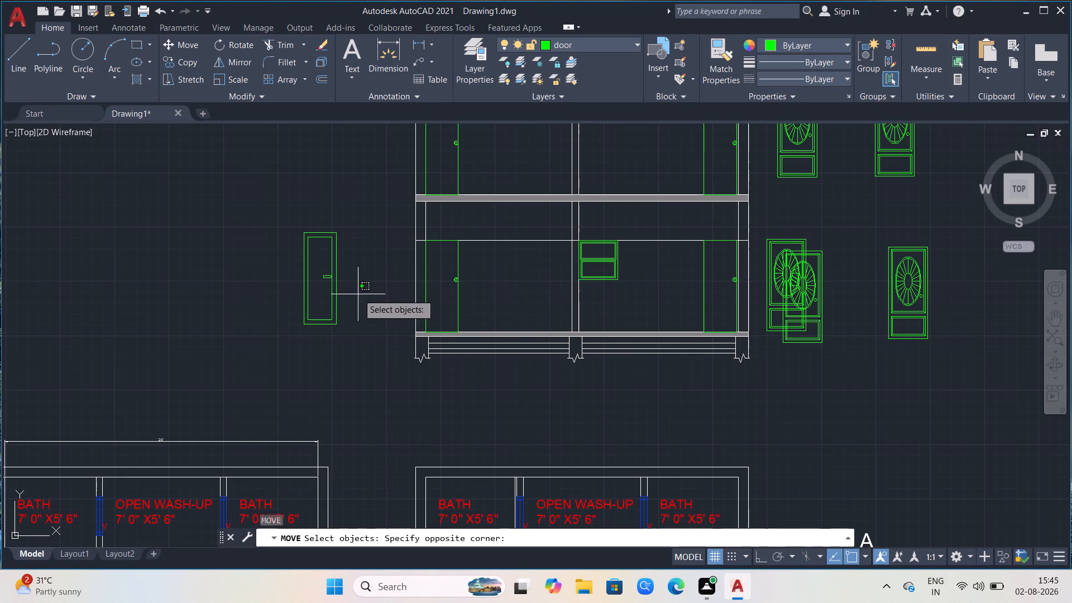
pyautogui.click(261, 340)
pyautogui.click(356, 262)
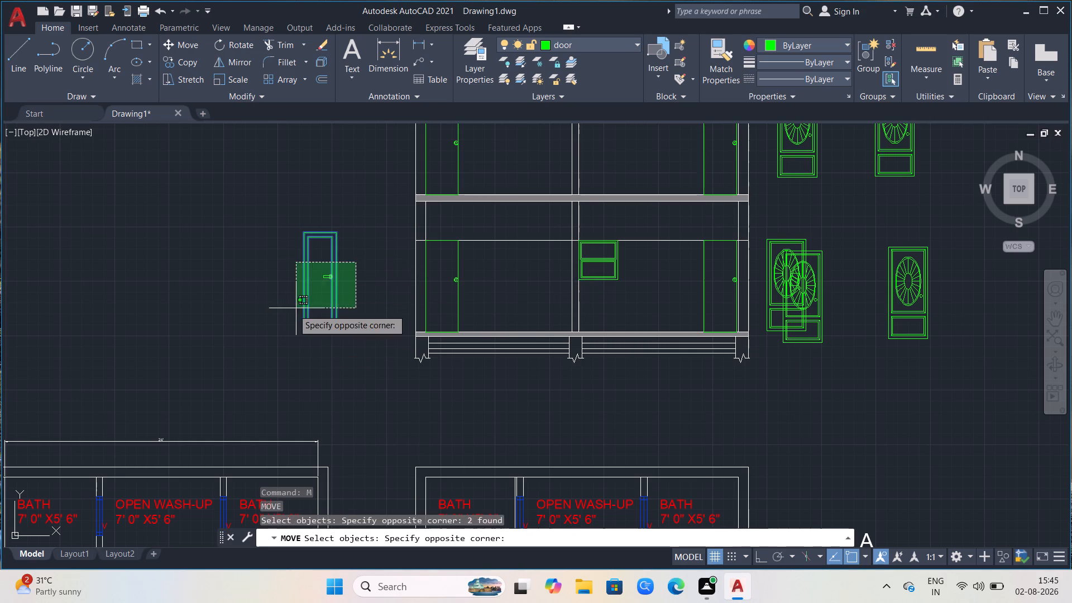
pyautogui.click(281, 312)
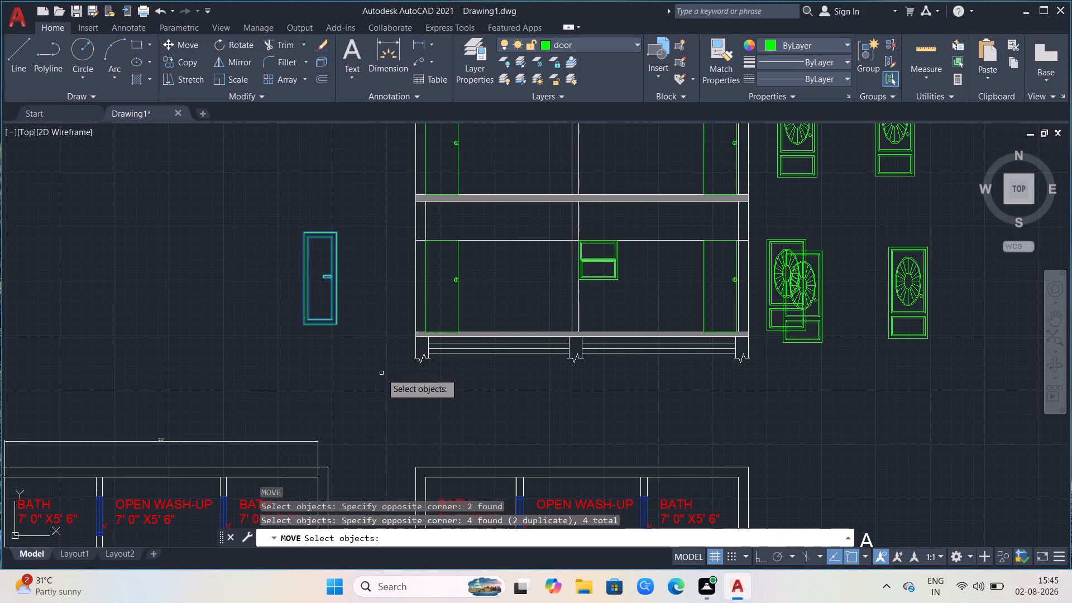
pyautogui.press('Return')
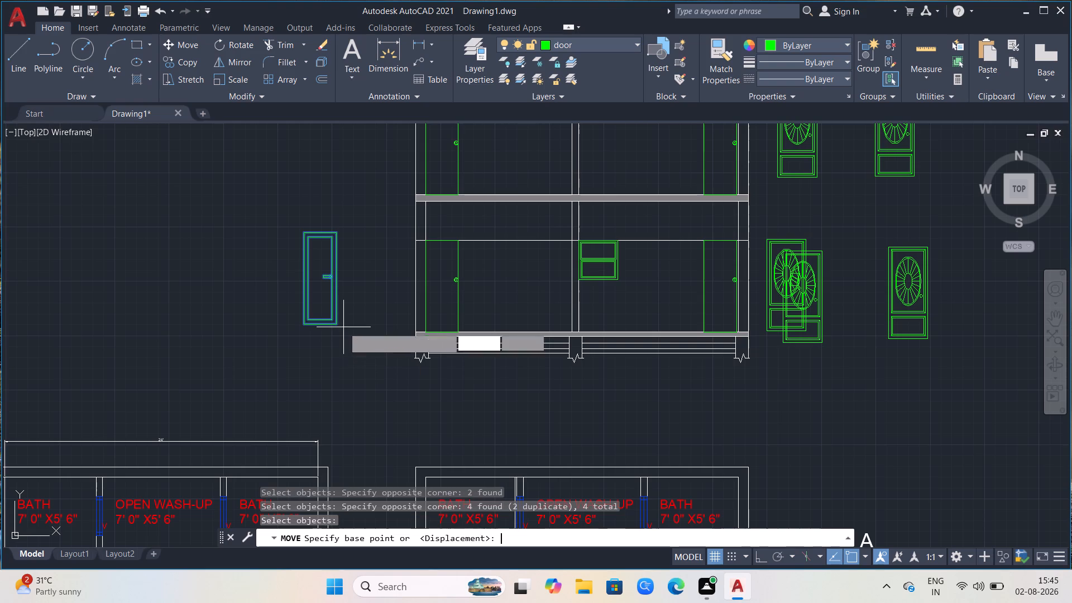
pyautogui.click(335, 326)
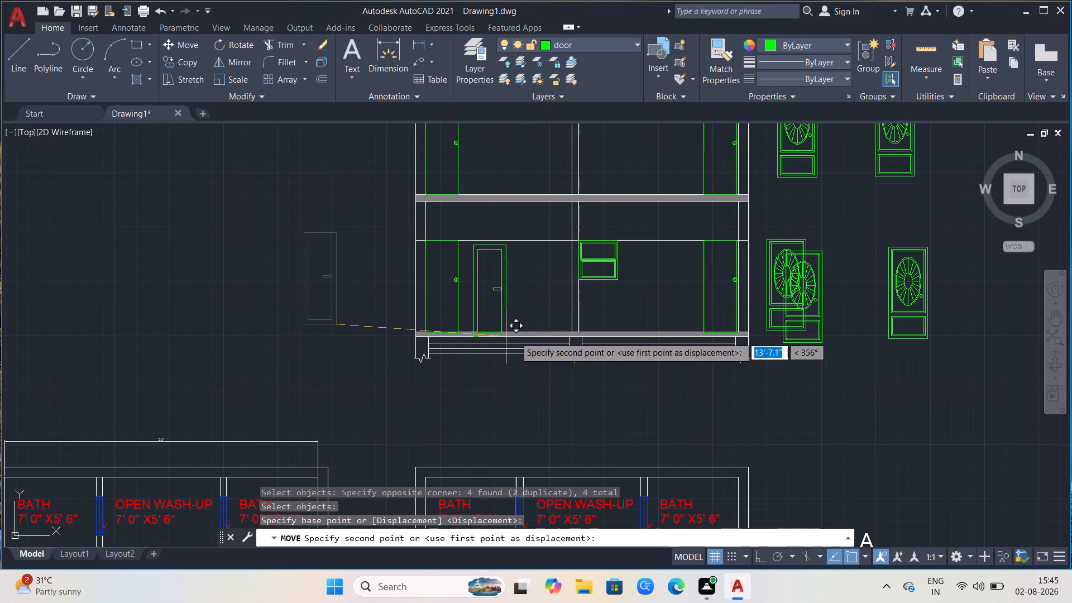
pyautogui.scroll(3, 570, 332)
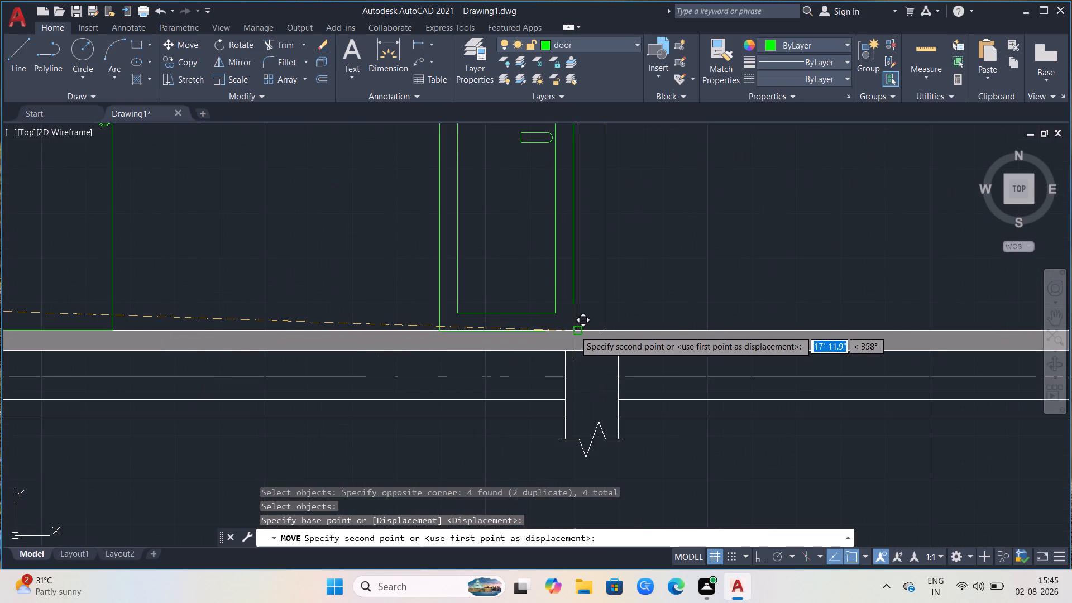
pyautogui.click(577, 330)
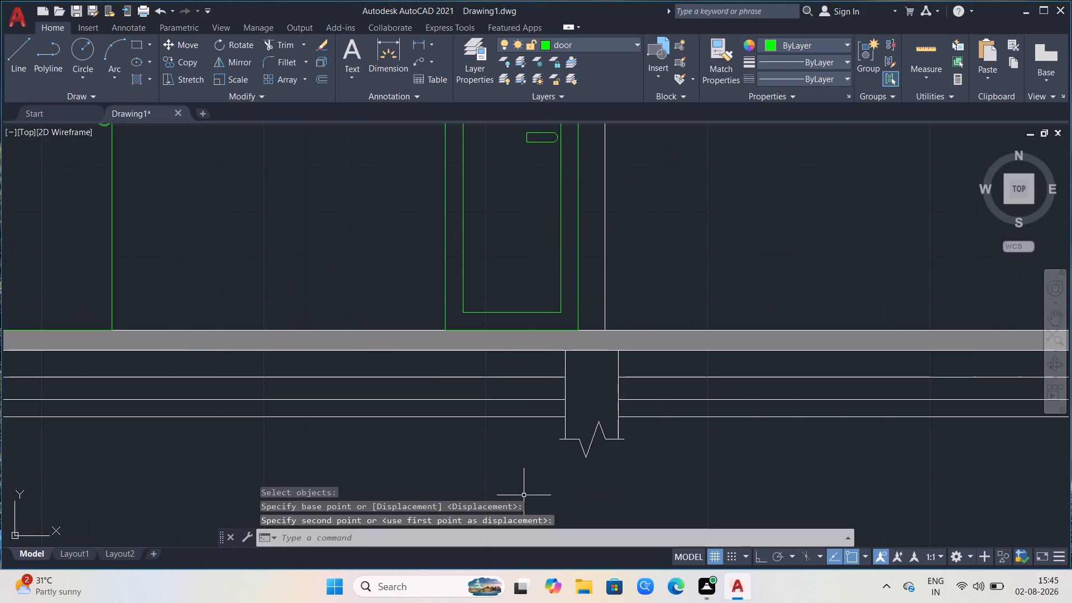
pyautogui.press('Escape')
# Move the two-pane window from the ground-floor middle wall to the empty space left of the building section.
pyautogui.scroll(-2, 534, 494)
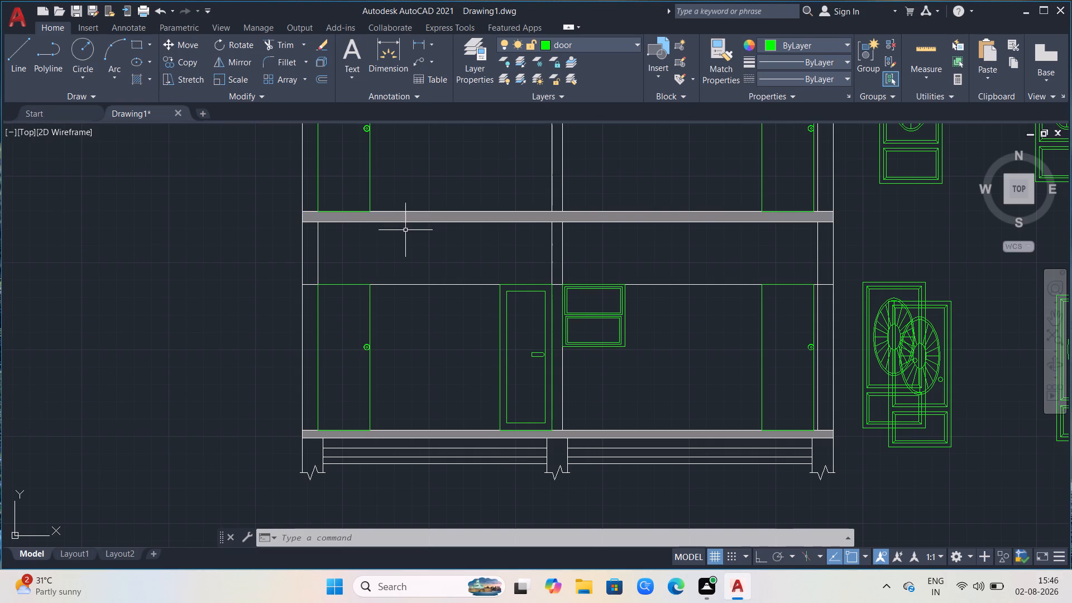
pyautogui.scroll(-1, 547, 322)
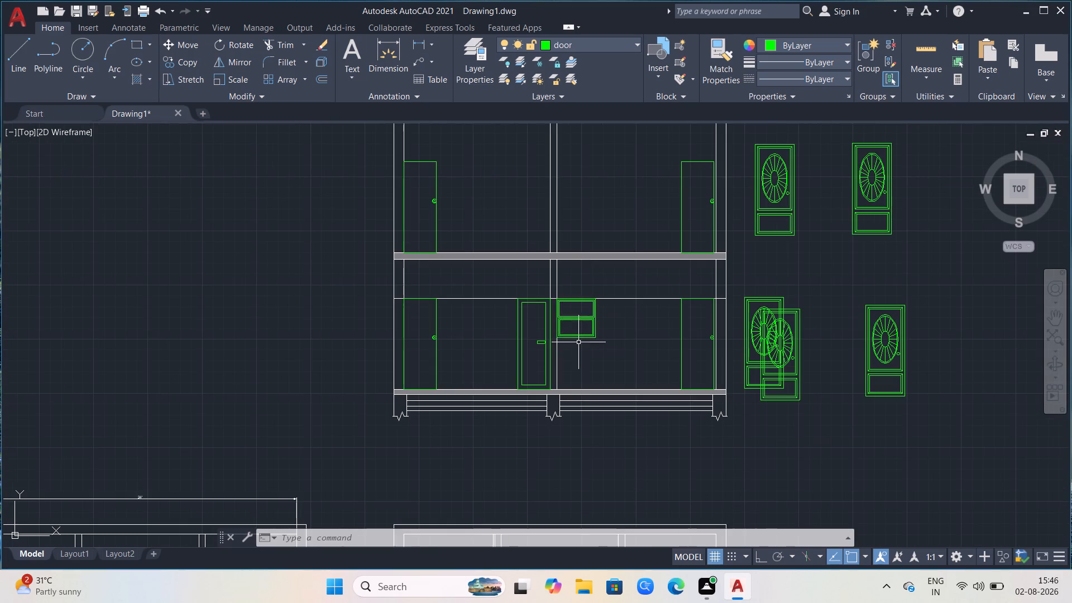
pyautogui.scroll(2, 585, 342)
pyautogui.click(619, 332)
pyautogui.click(596, 334)
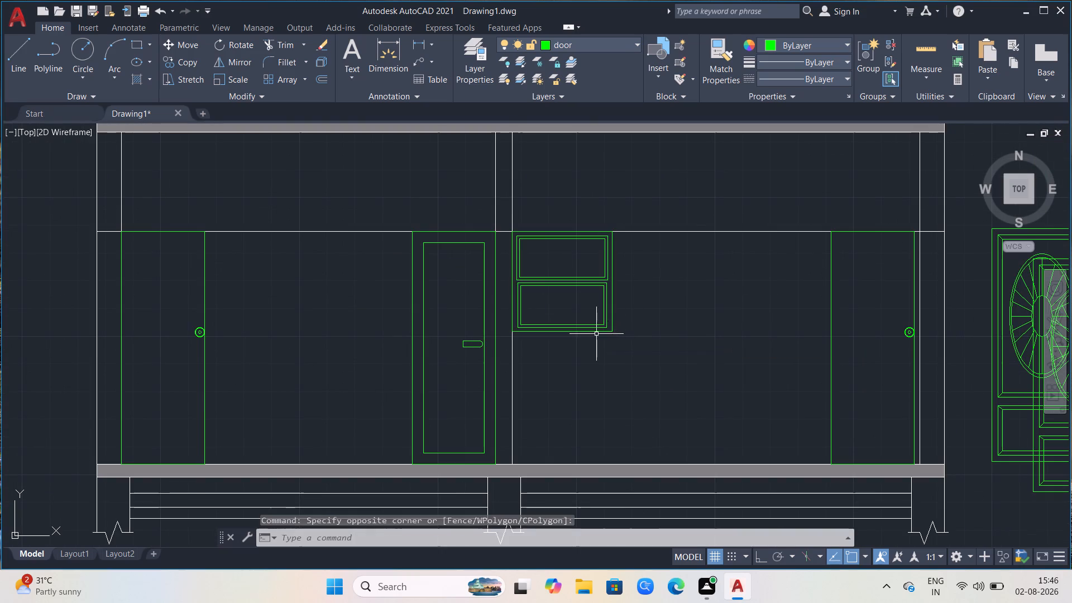
pyautogui.click(625, 316)
pyautogui.click(580, 336)
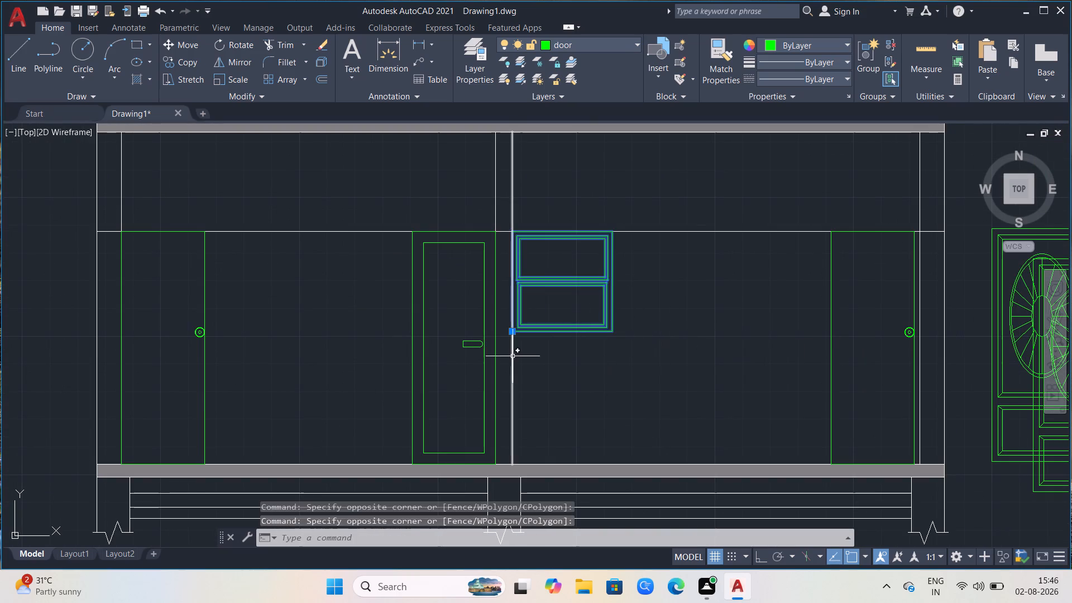
pyautogui.click(509, 331)
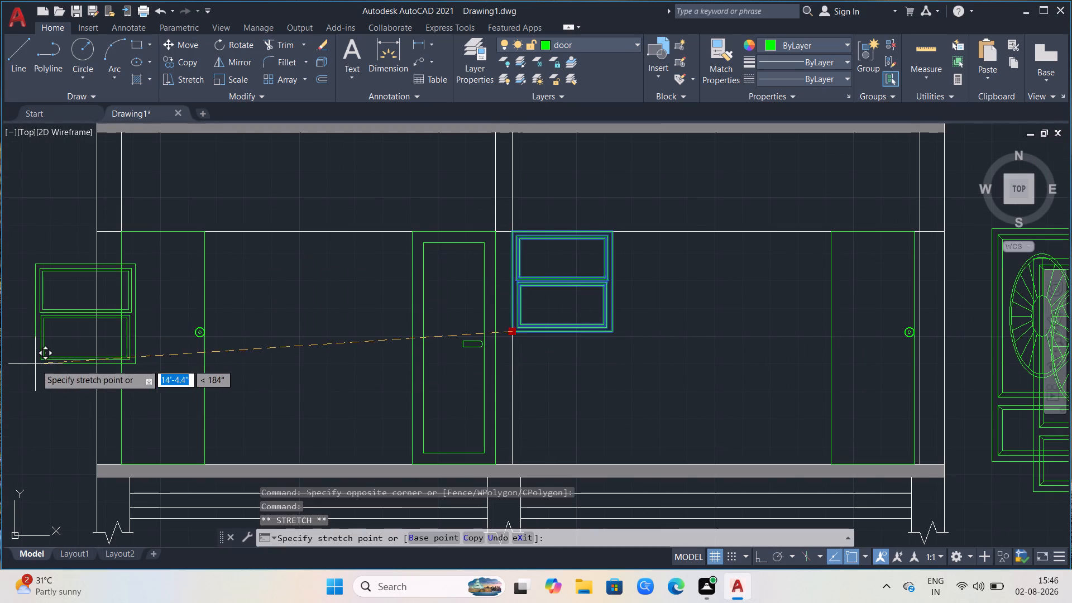
pyautogui.scroll(-2, 138, 380)
pyautogui.click(47, 356)
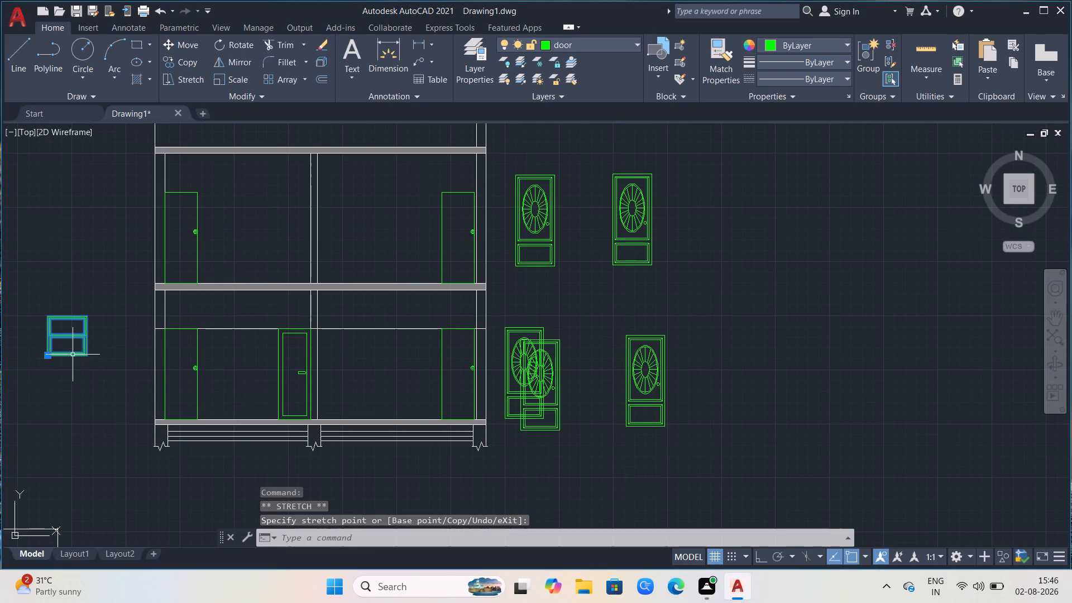
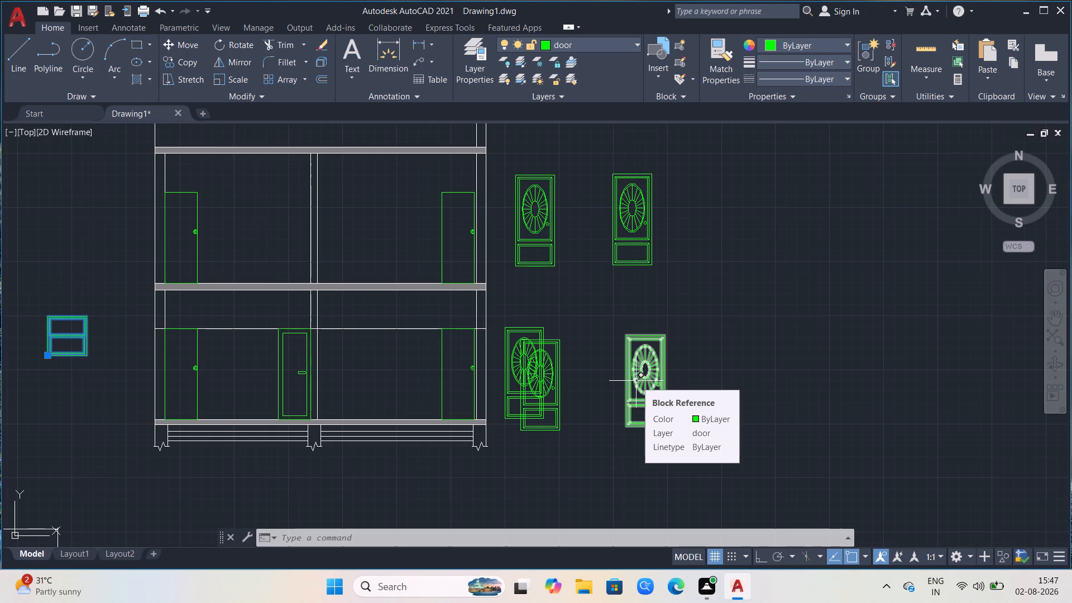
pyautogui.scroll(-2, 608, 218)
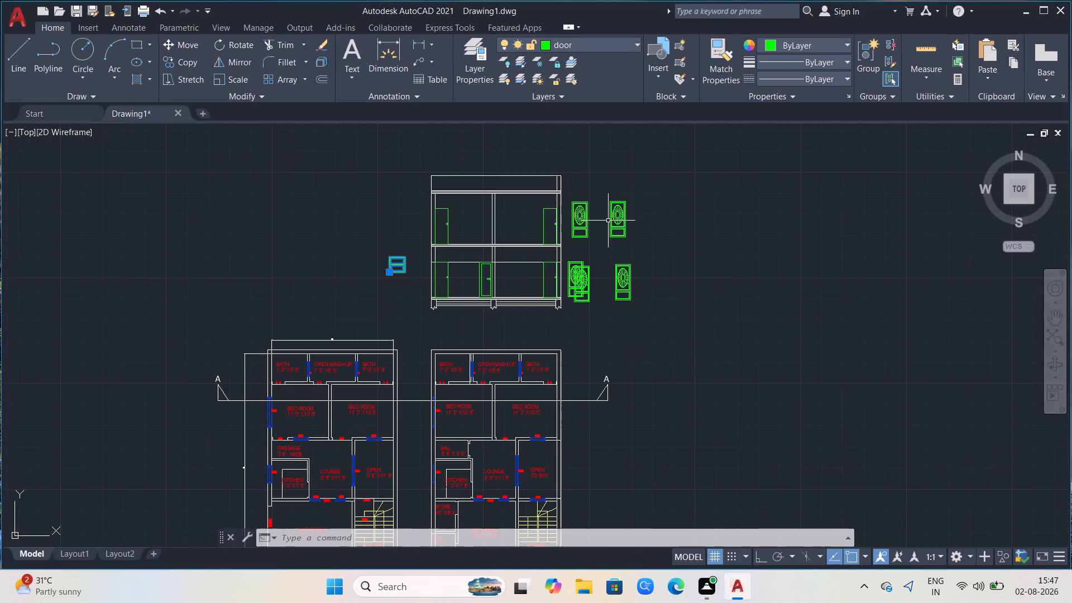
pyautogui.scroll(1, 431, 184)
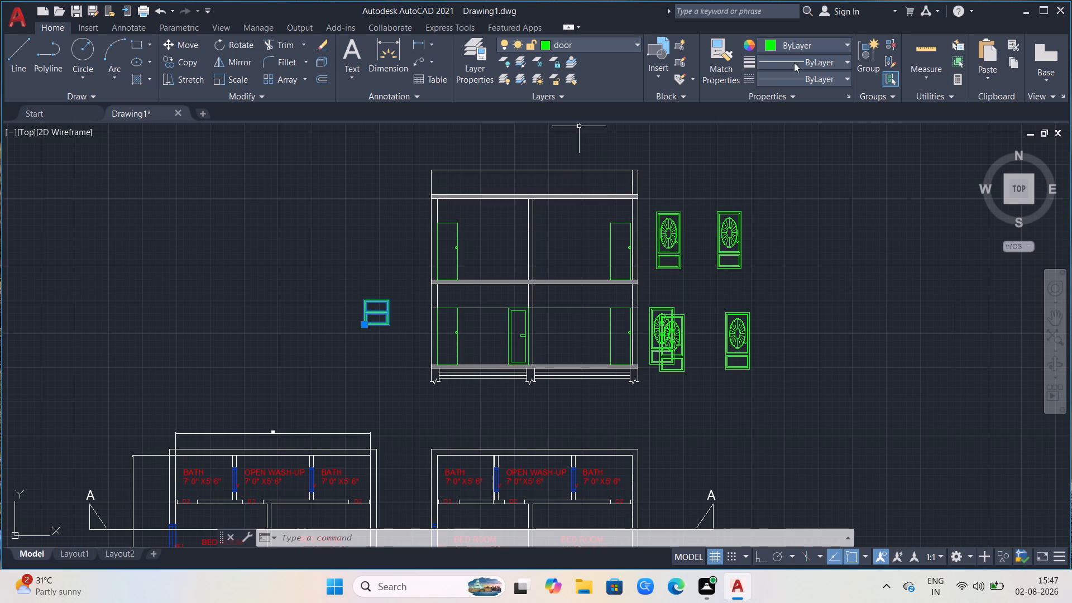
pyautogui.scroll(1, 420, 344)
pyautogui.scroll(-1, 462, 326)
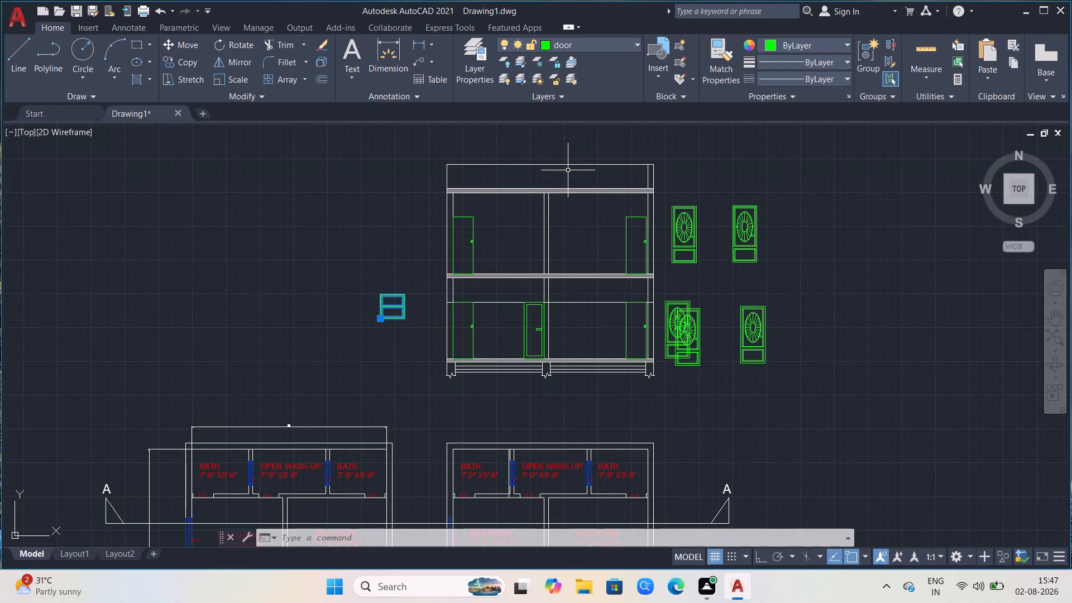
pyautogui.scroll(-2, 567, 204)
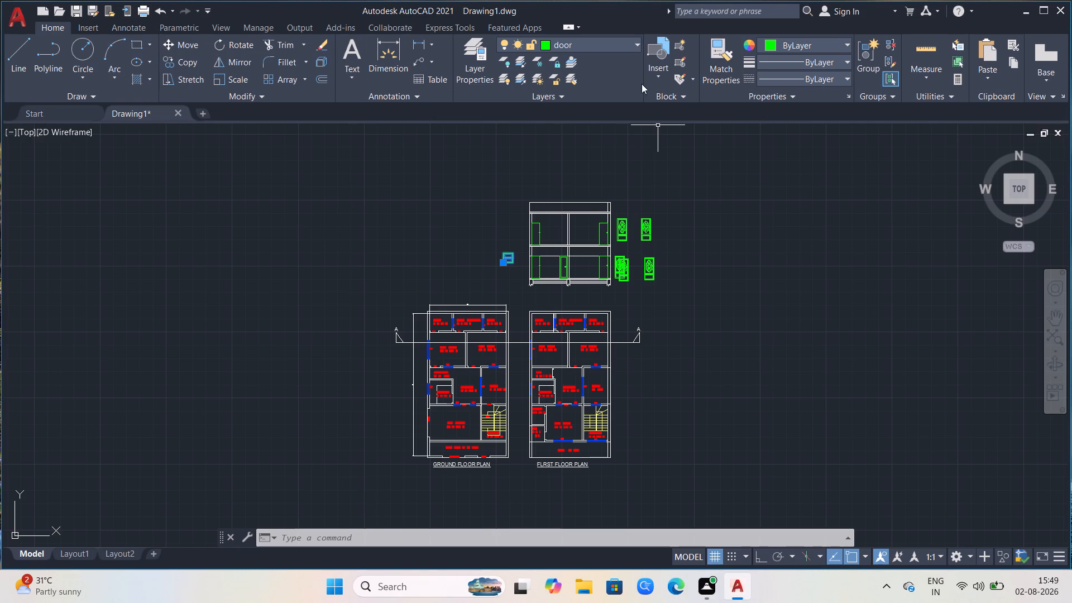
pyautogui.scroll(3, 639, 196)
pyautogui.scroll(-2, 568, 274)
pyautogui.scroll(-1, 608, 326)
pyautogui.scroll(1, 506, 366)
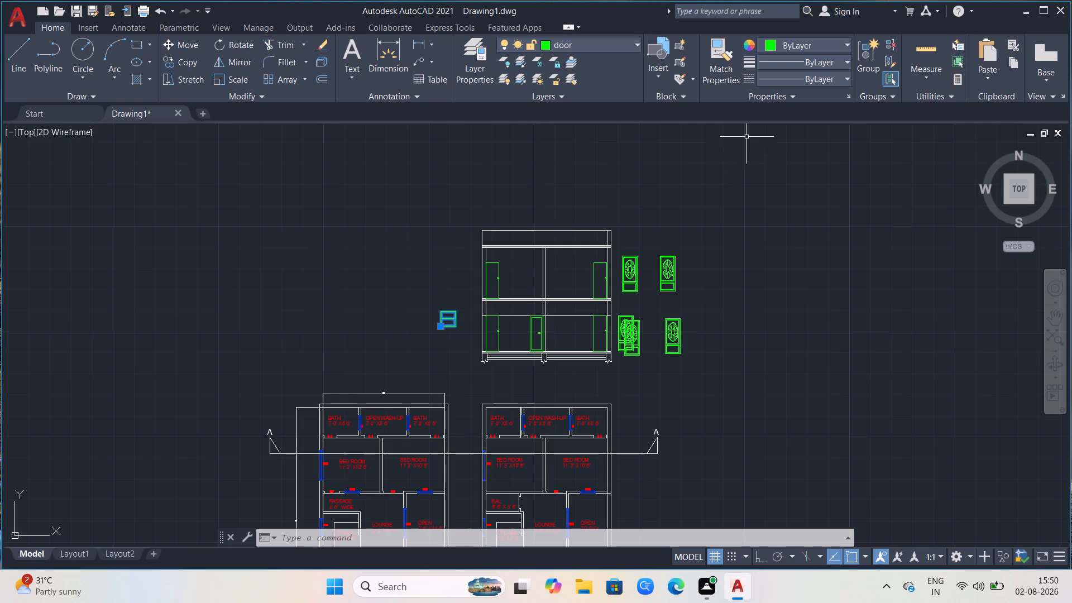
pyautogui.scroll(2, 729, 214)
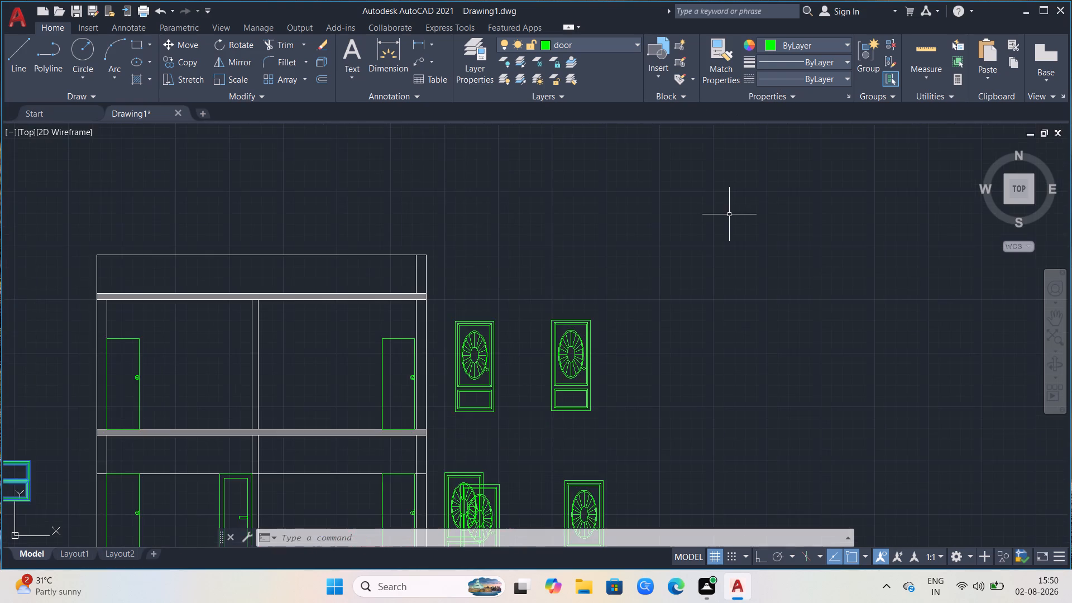
# Rotate the two-pane window beside the building section 90° counterclockwise about its upper-left corner so its panes stand side by side.
pyautogui.scroll(-2, 688, 229)
pyautogui.scroll(1, 405, 236)
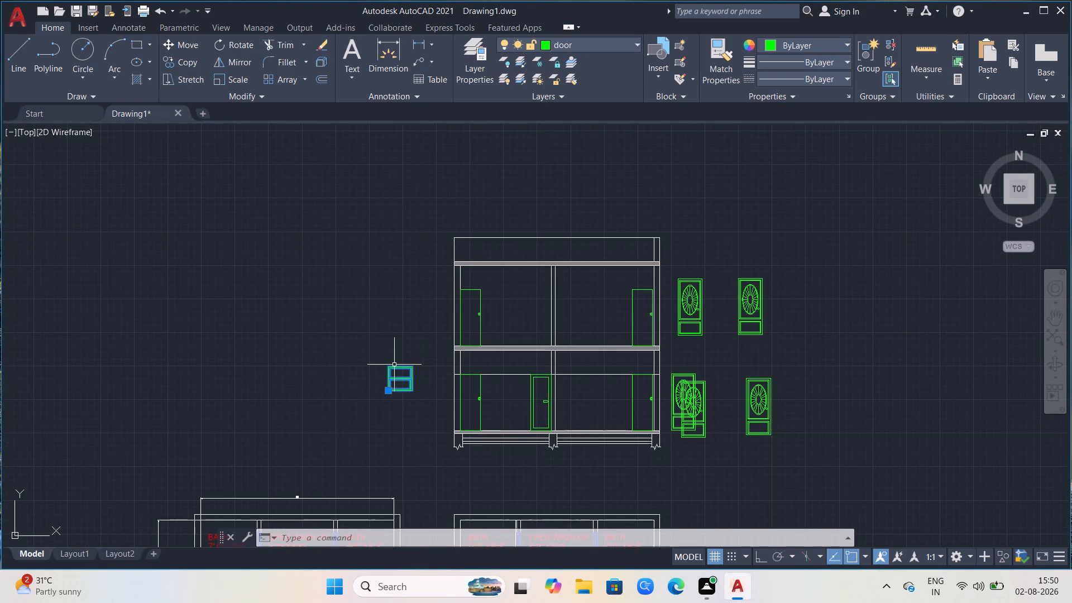
pyautogui.press('r')
pyautogui.press('o')
pyautogui.press('Return')
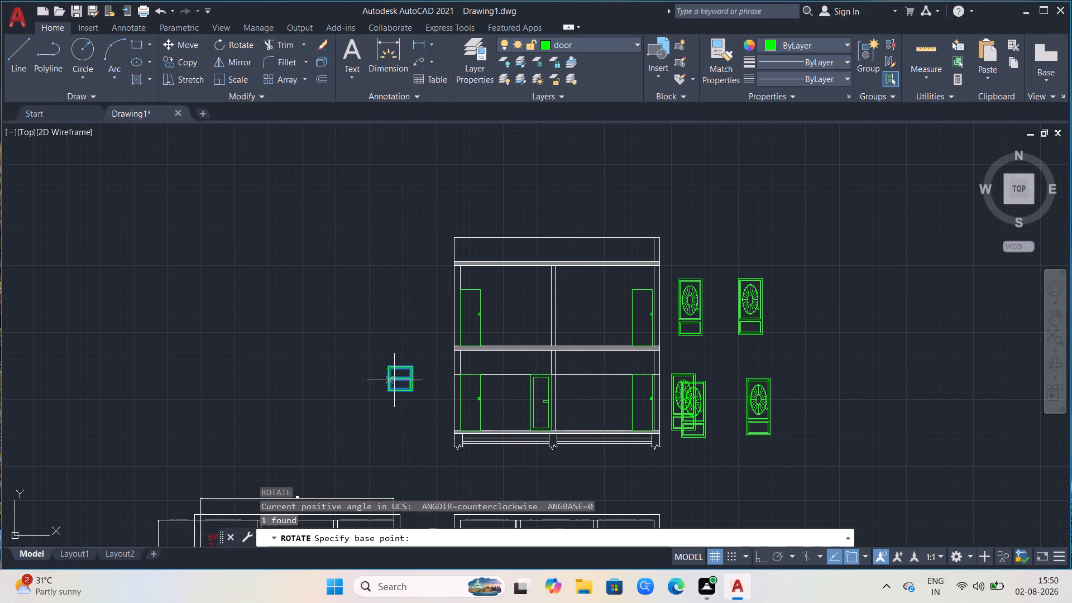
pyautogui.scroll(4, 392, 379)
pyautogui.click(362, 304)
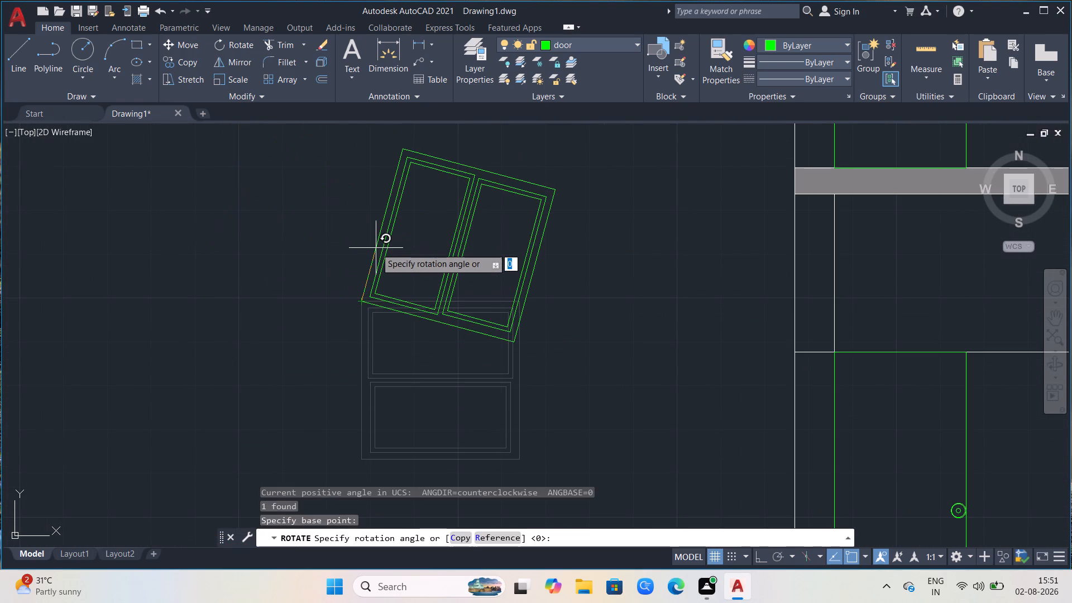
pyautogui.press('F8')
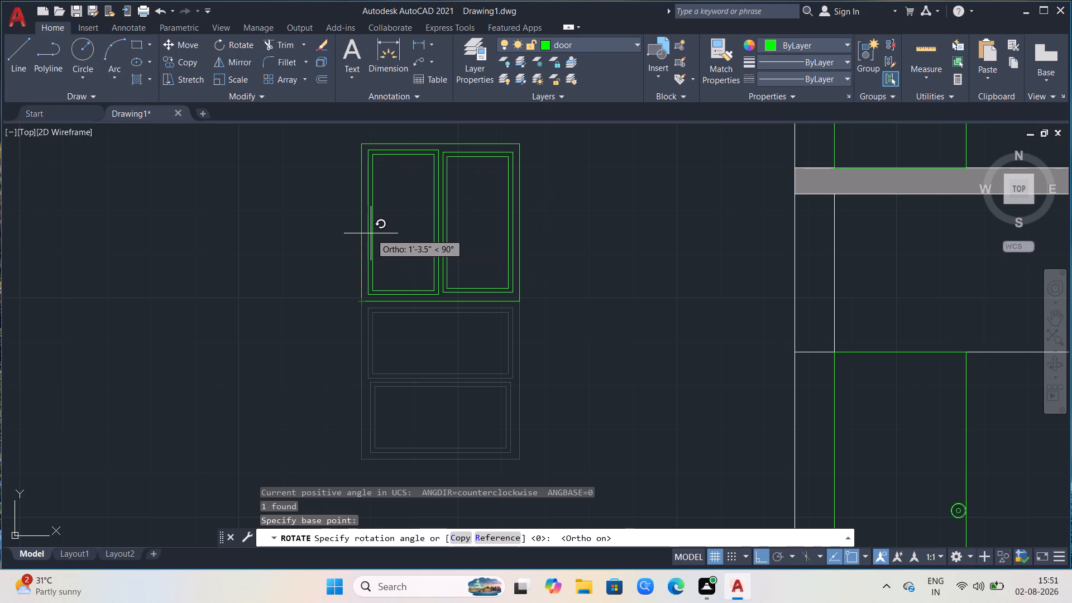
pyautogui.click(371, 233)
pyautogui.scroll(-3, 580, 309)
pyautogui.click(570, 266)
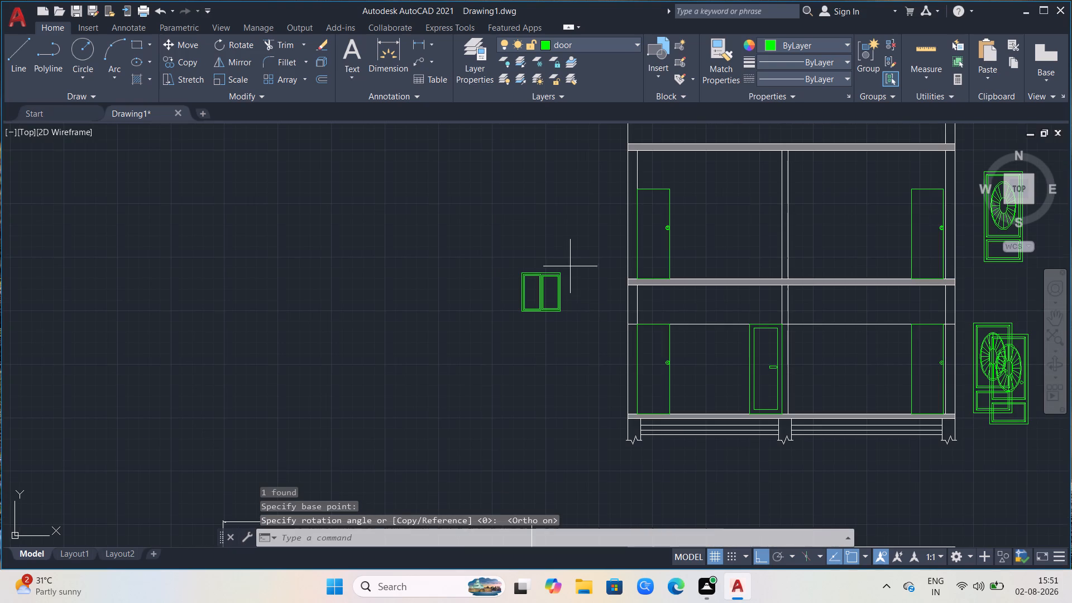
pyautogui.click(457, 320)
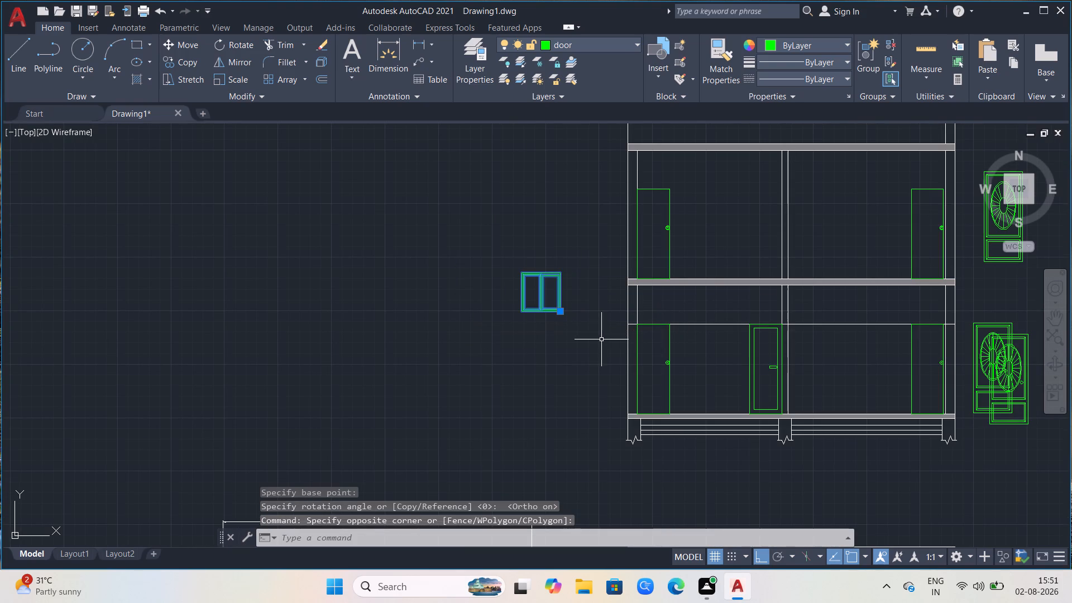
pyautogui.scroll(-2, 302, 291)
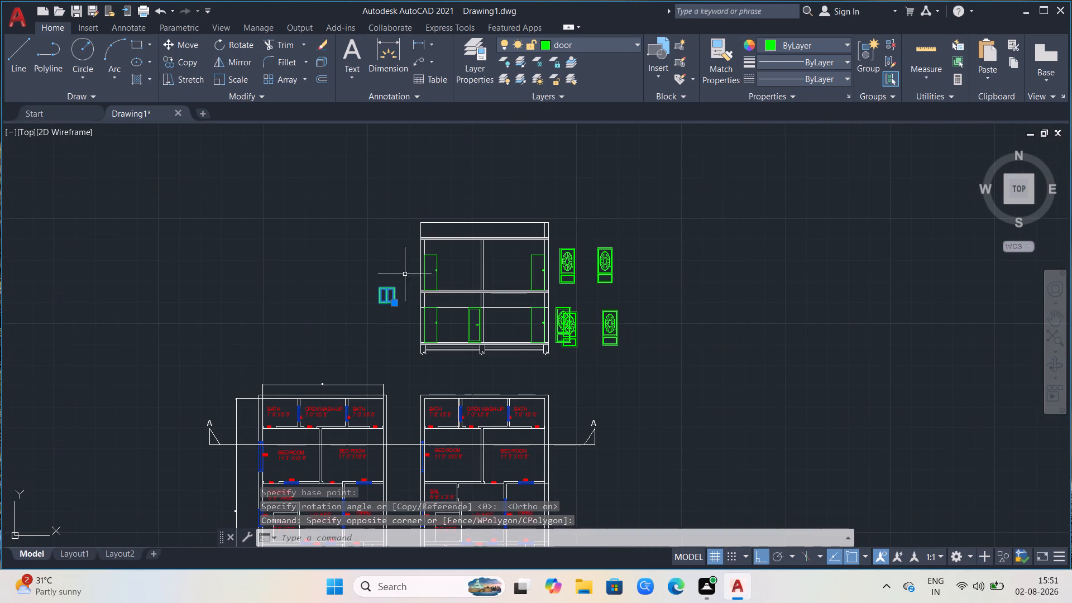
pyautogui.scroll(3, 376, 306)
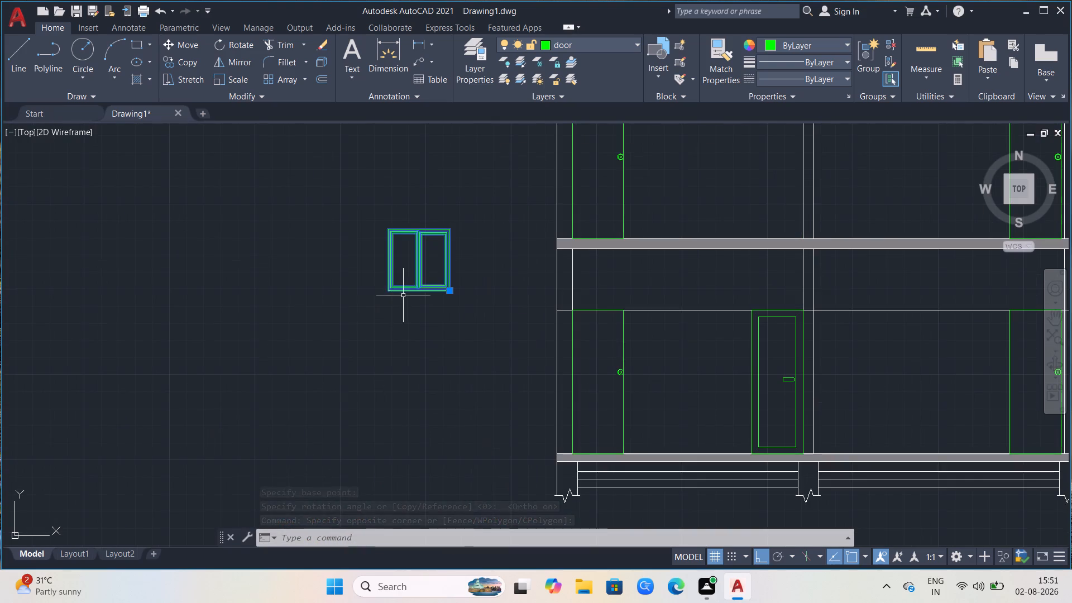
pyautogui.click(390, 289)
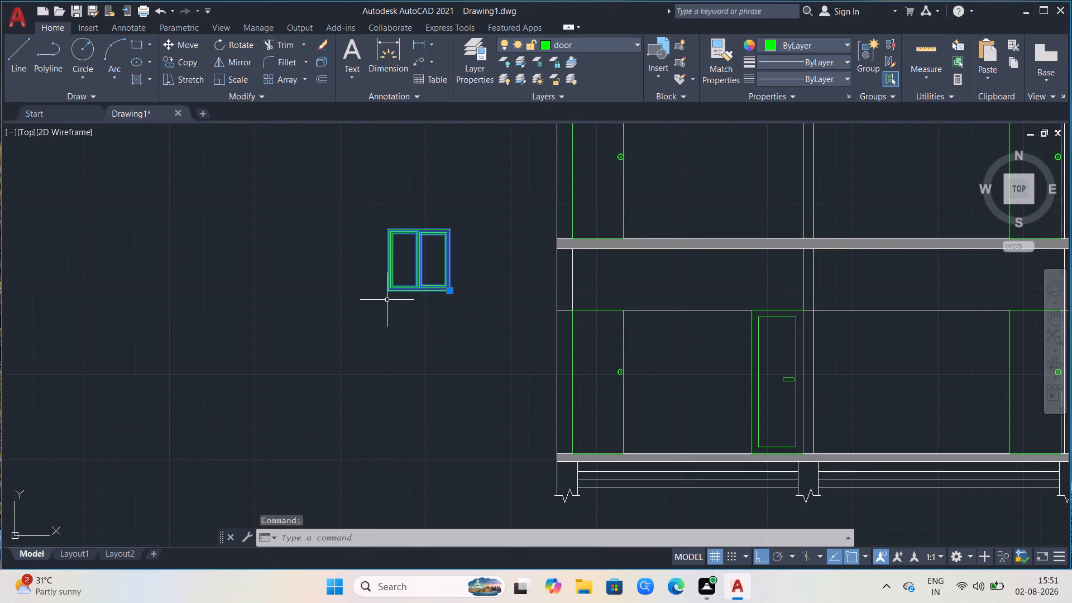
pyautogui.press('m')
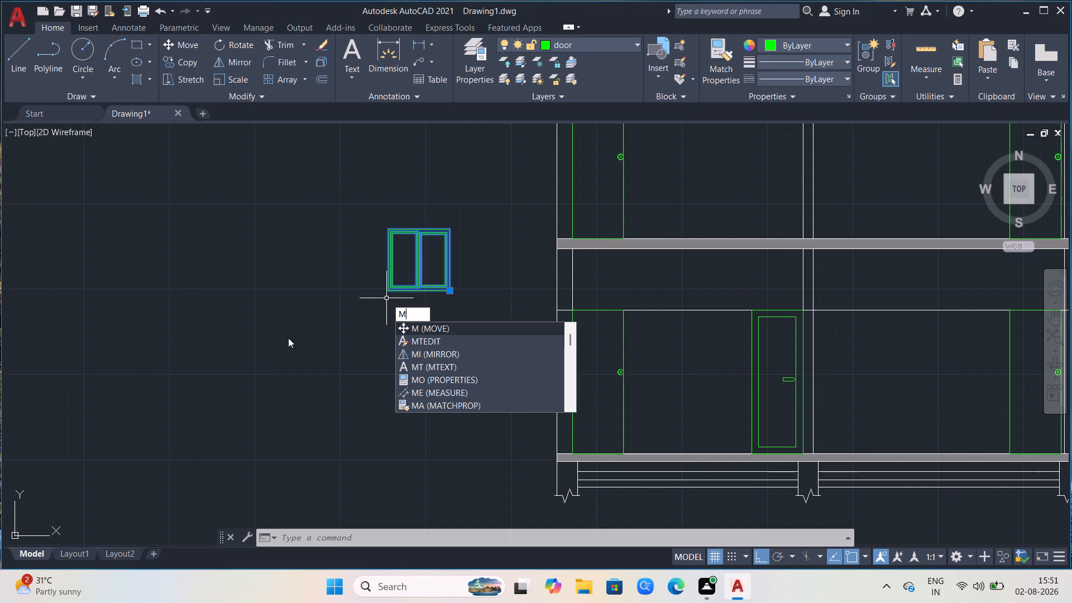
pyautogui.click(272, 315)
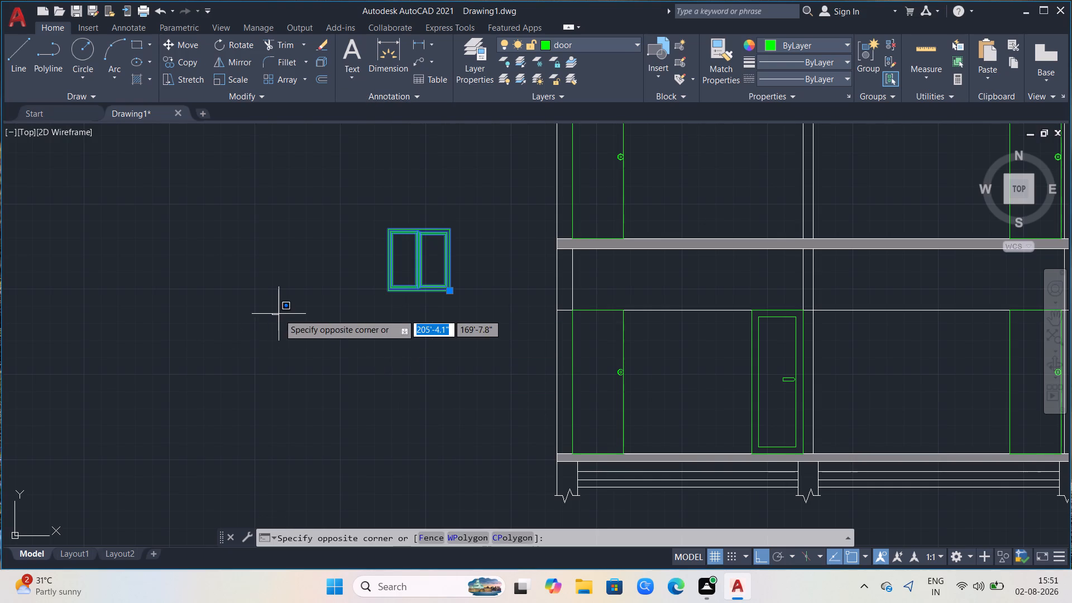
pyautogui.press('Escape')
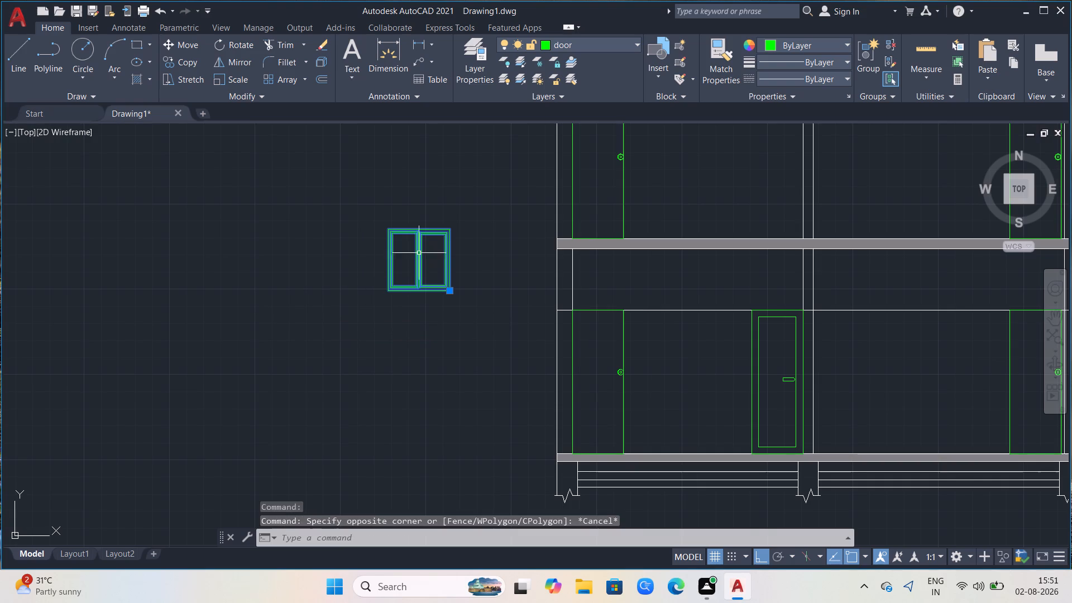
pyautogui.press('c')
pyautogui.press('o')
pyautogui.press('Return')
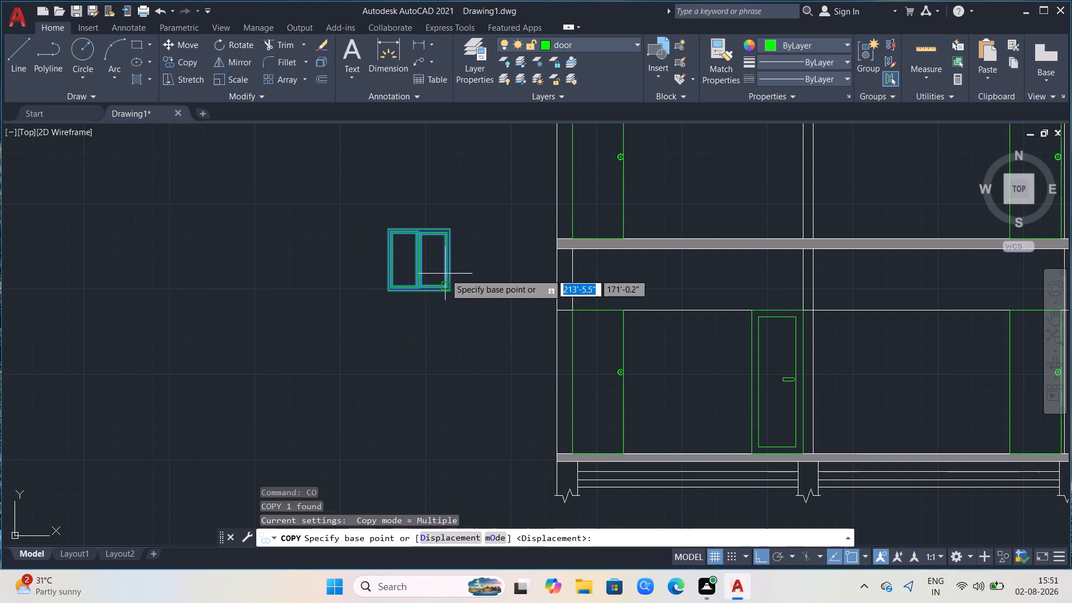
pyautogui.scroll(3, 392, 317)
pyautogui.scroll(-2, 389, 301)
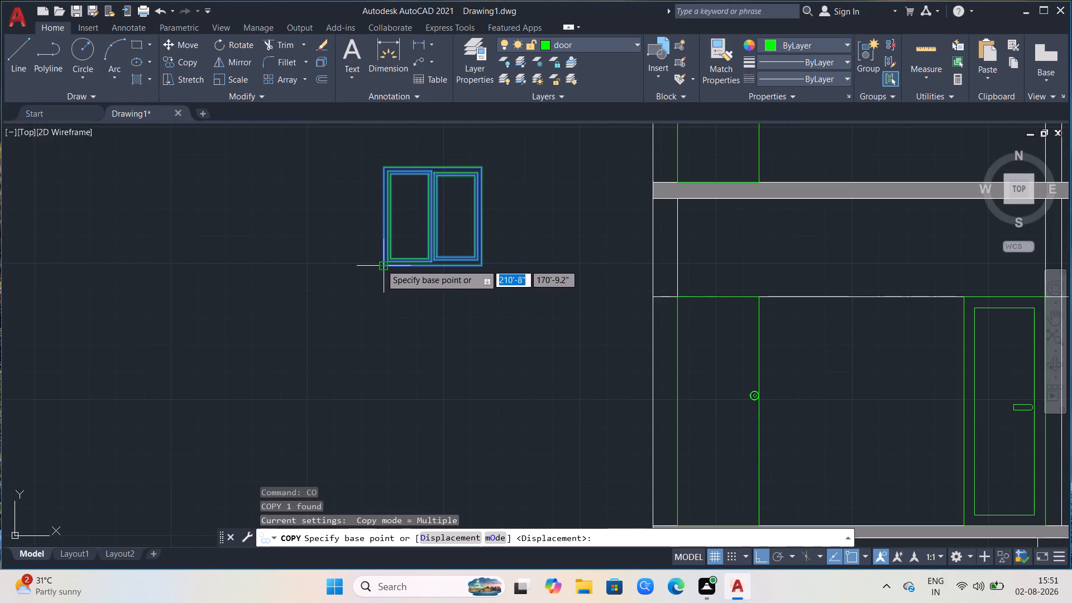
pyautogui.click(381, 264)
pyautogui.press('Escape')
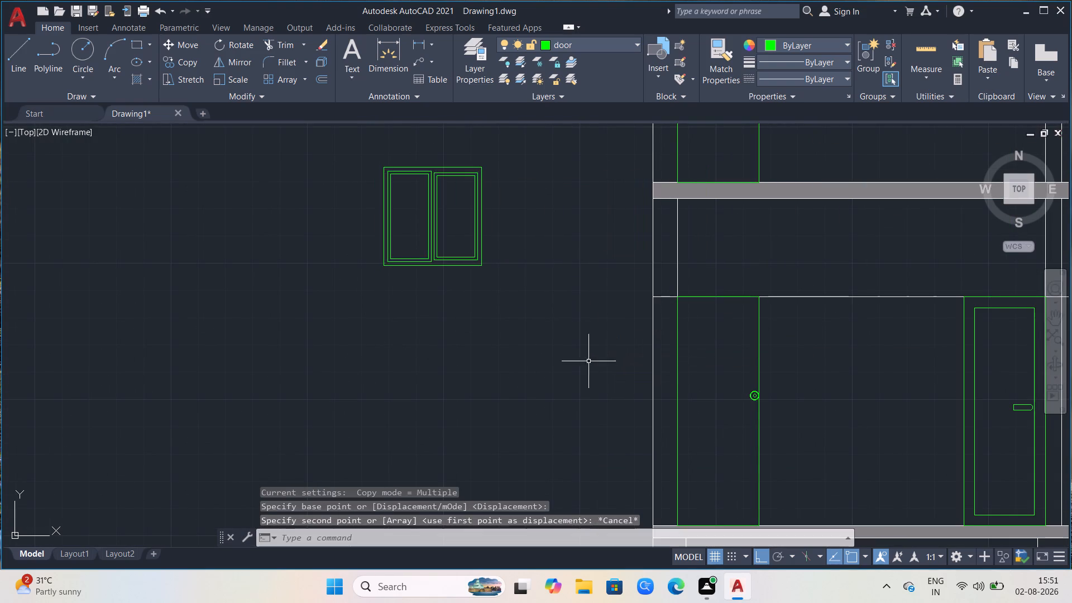
# Copy the rotated window by its upper-left corner to where the ground-floor middle wall's right face meets the horizontal door-head line.
pyautogui.moveTo(500, 161); pyautogui.dragTo(492, 170)
pyautogui.click(393, 244)
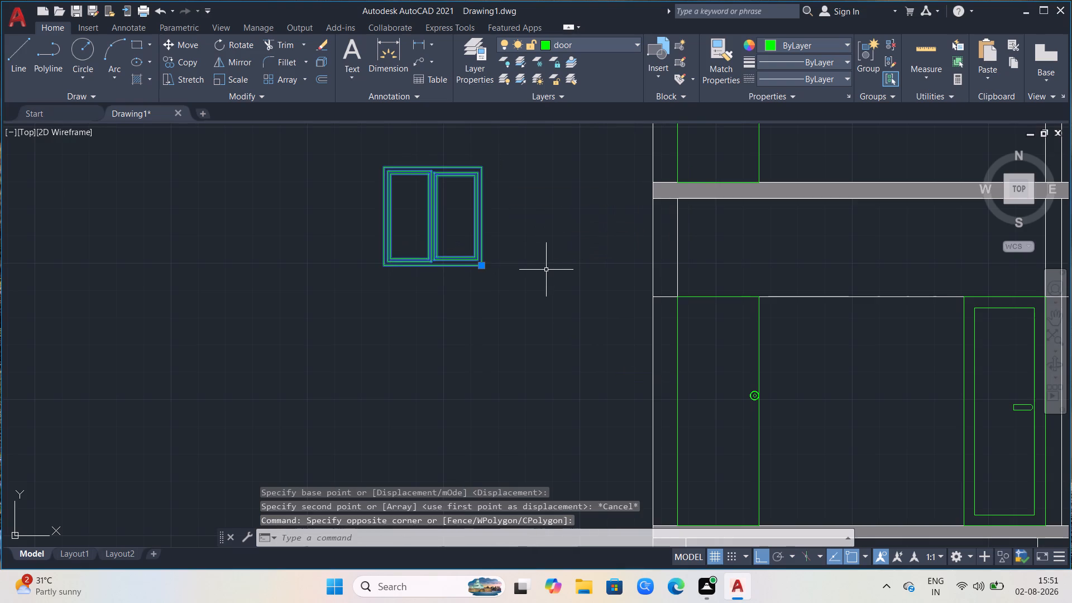
pyautogui.write('CO')
pyautogui.press('Return')
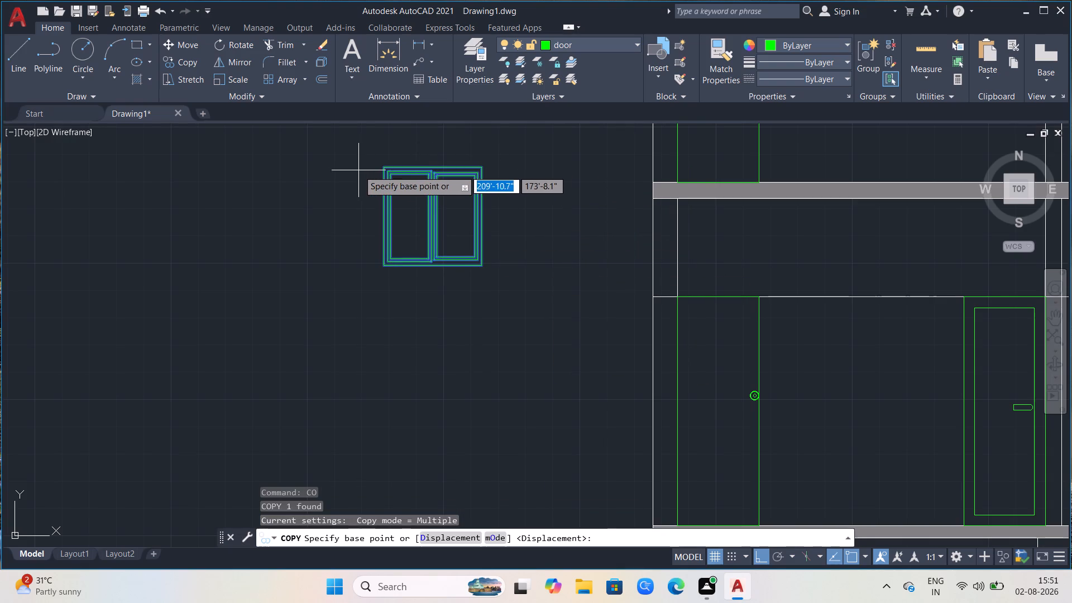
pyautogui.click(380, 171)
pyautogui.scroll(-2, 552, 294)
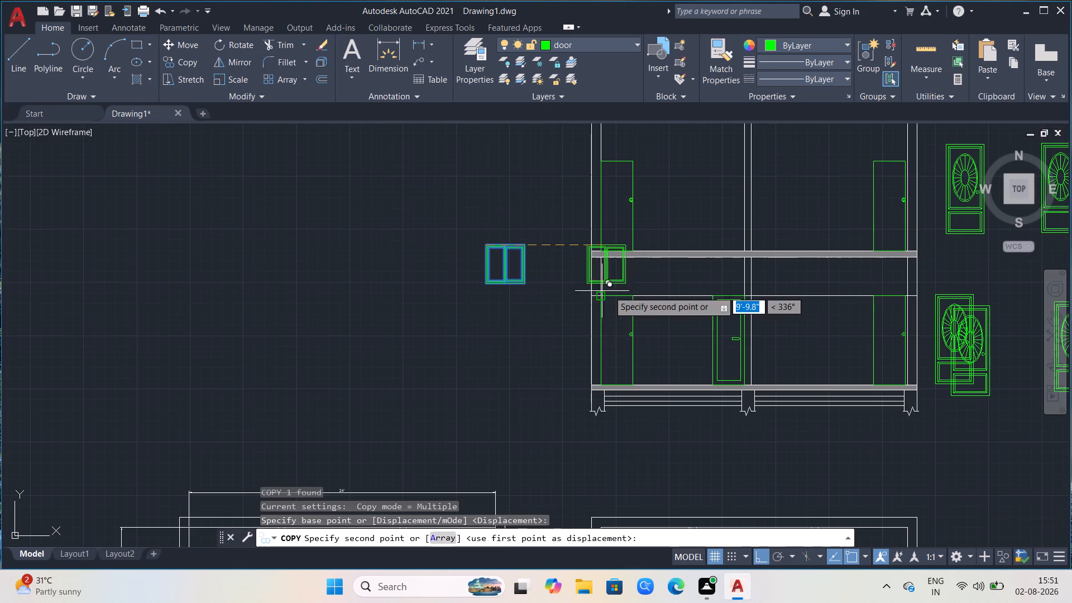
pyautogui.press('F8')
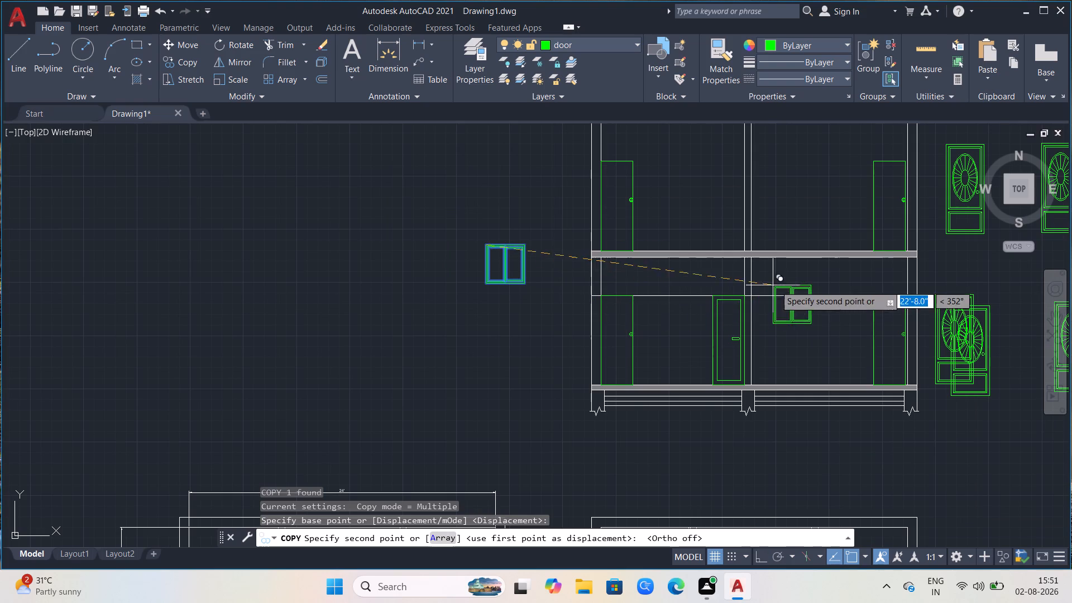
pyautogui.scroll(2, 793, 289)
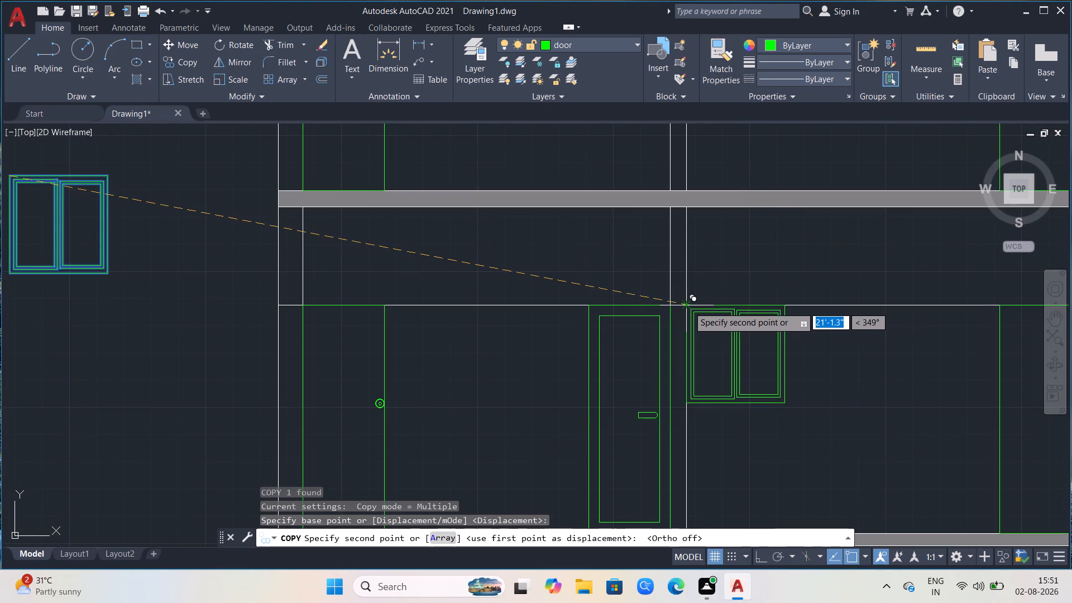
pyautogui.click(687, 307)
pyautogui.scroll(-2, 746, 306)
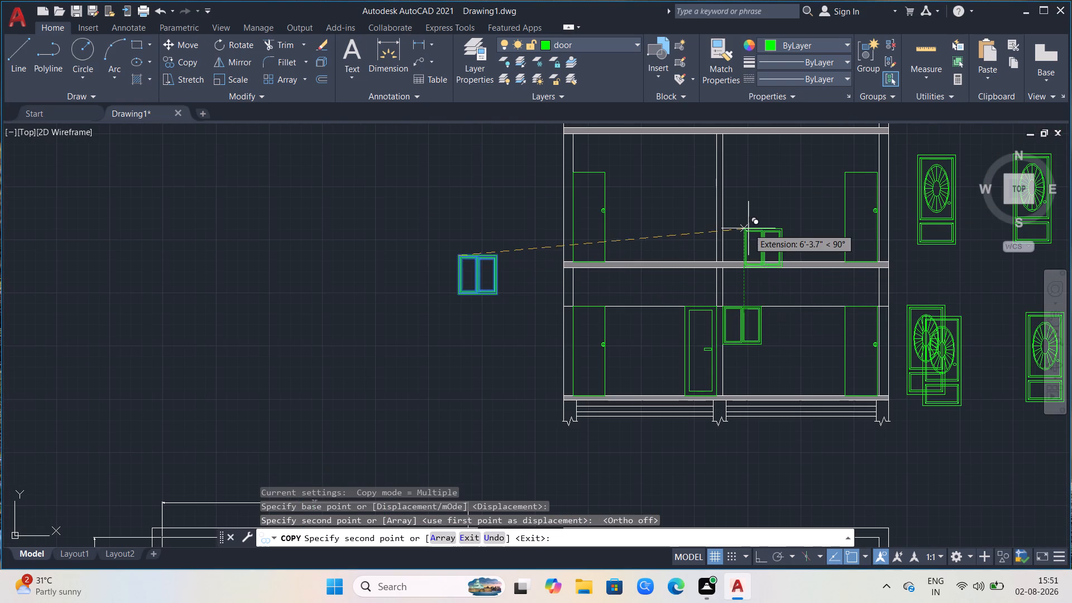
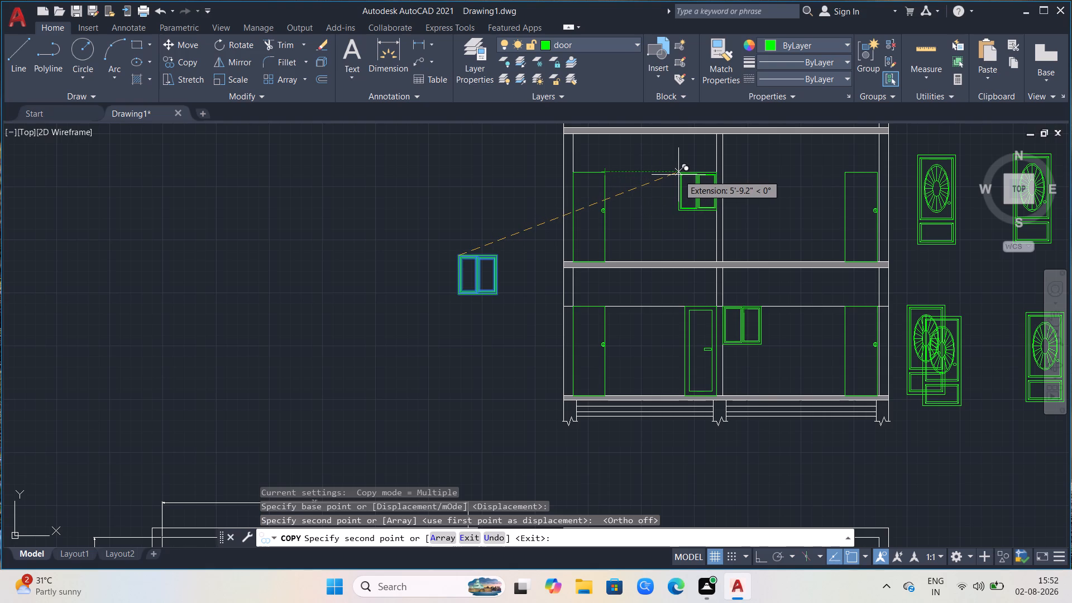
# Place two more copies of the side-by-side two-pane window at upper-floor door-head level, one against each face of the middle wall.
pyautogui.click(678, 175)
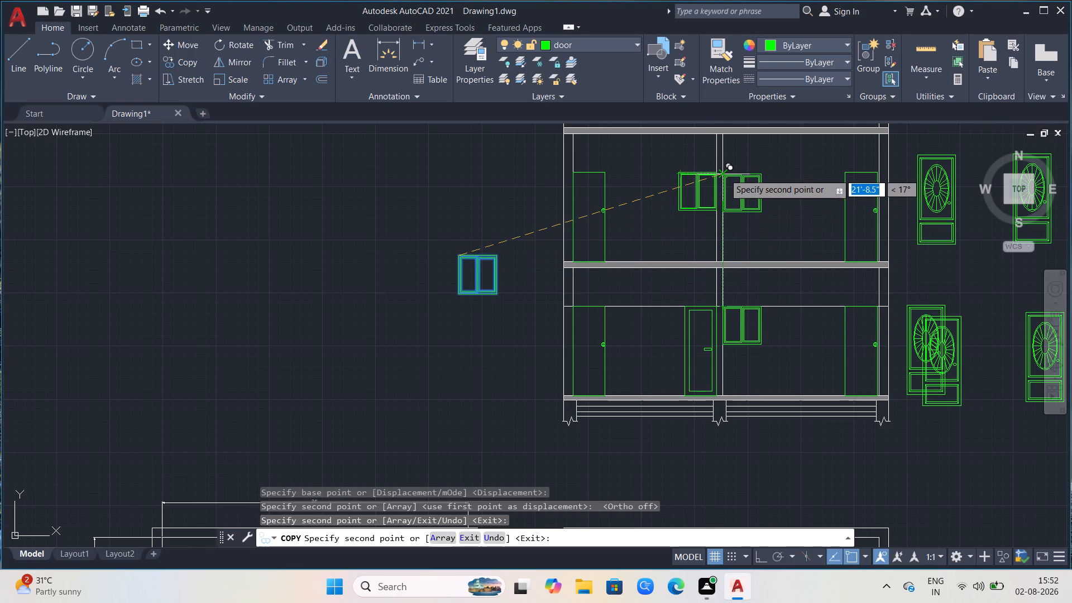
pyautogui.scroll(3, 724, 174)
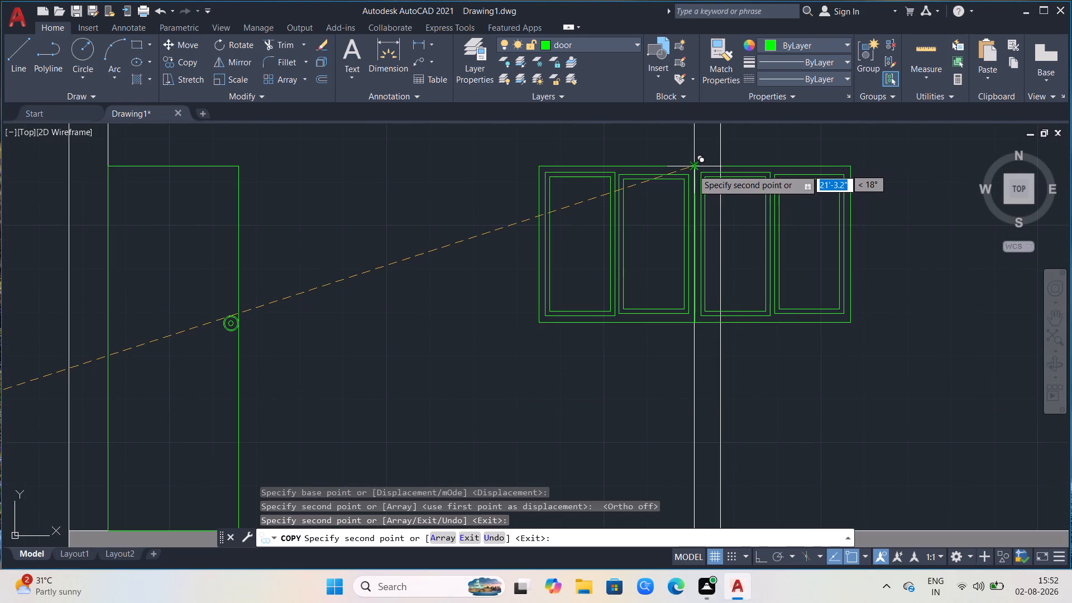
pyautogui.click(725, 169)
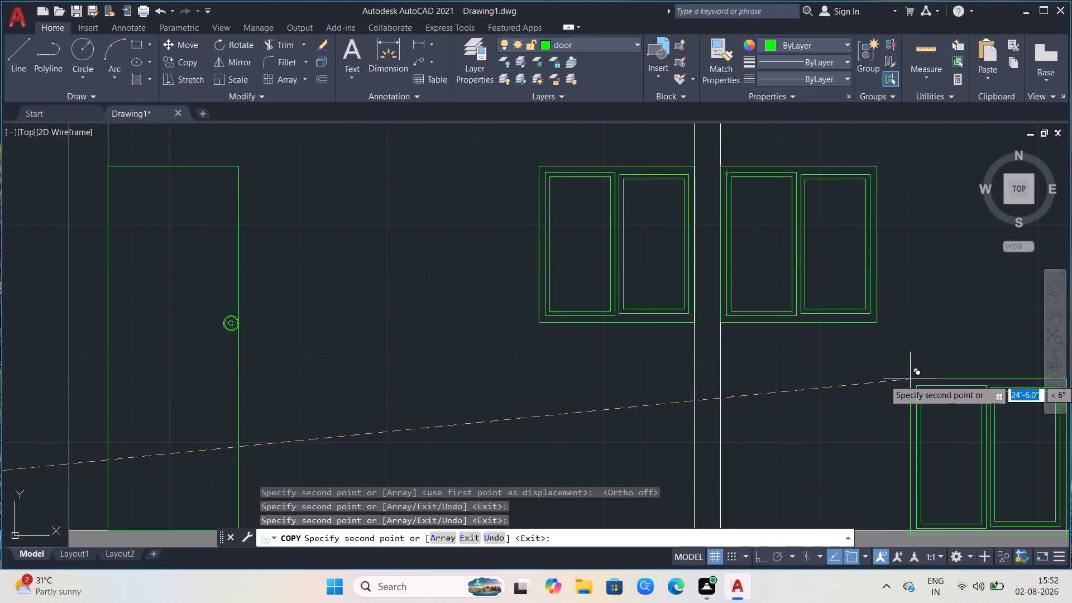
pyautogui.press('Escape')
# Draw a narrow rectangle about 3' high from the ground-floor lever-handle door's upper-left corner, extending away from the middle wall.
pyautogui.scroll(-2, 904, 286)
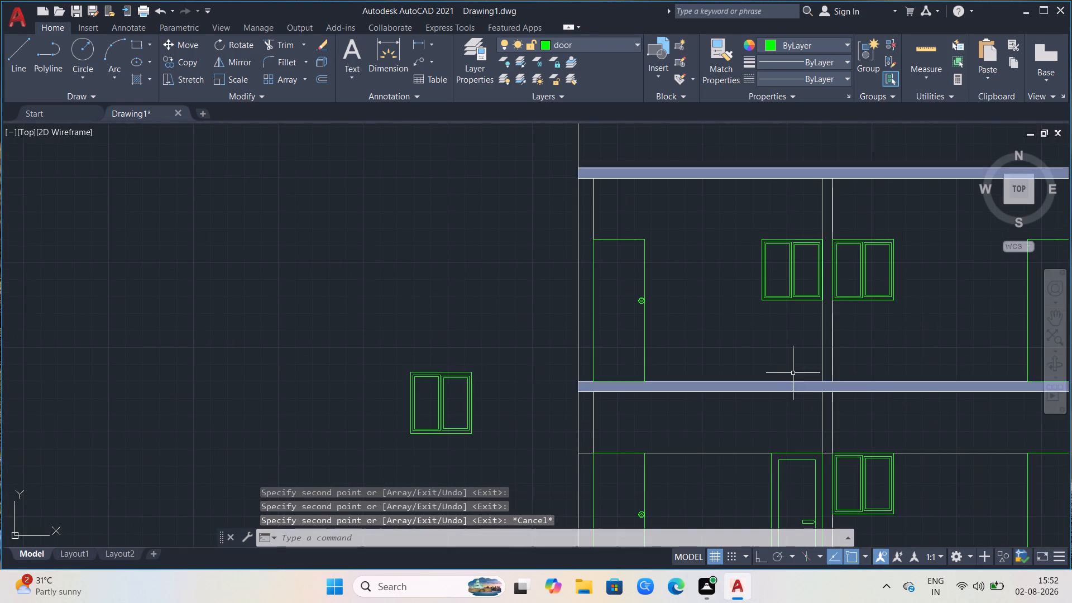
pyautogui.scroll(-1, 722, 376)
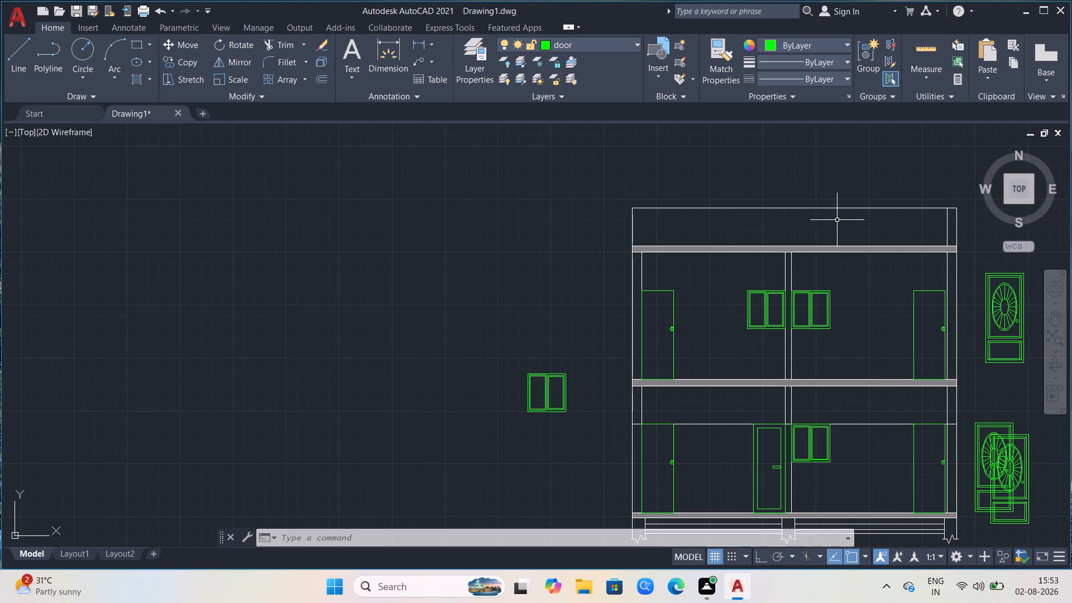
pyautogui.scroll(-2, 614, 295)
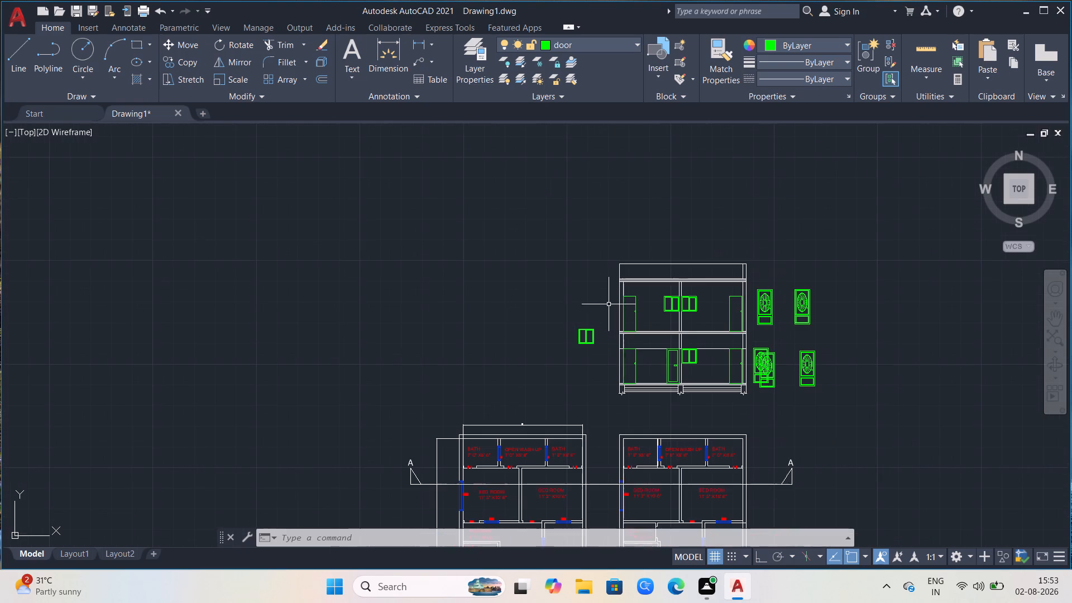
pyautogui.scroll(2, 819, 372)
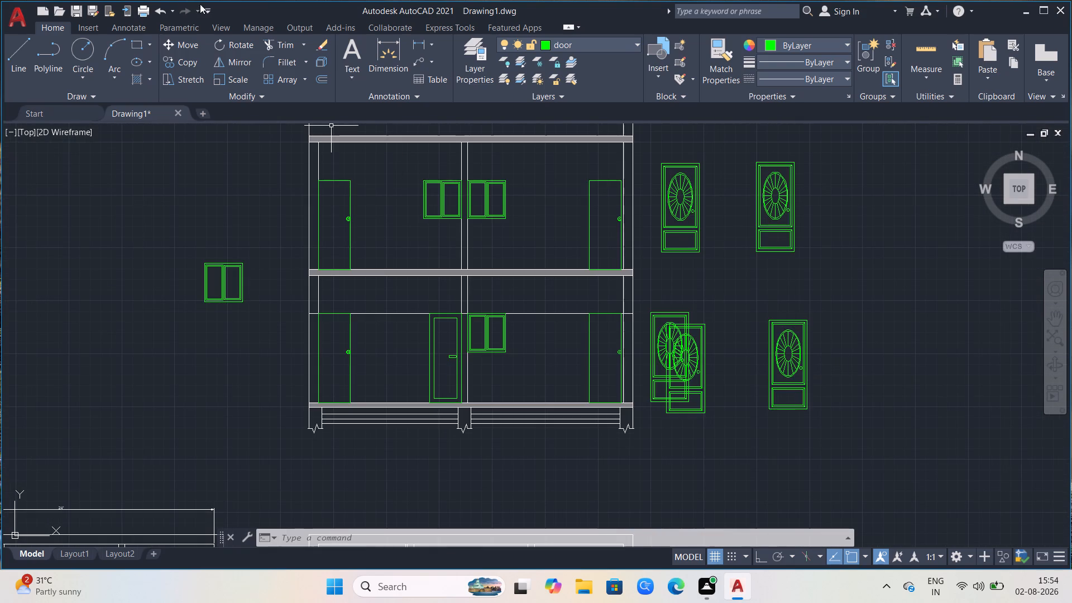
pyautogui.click(137, 41)
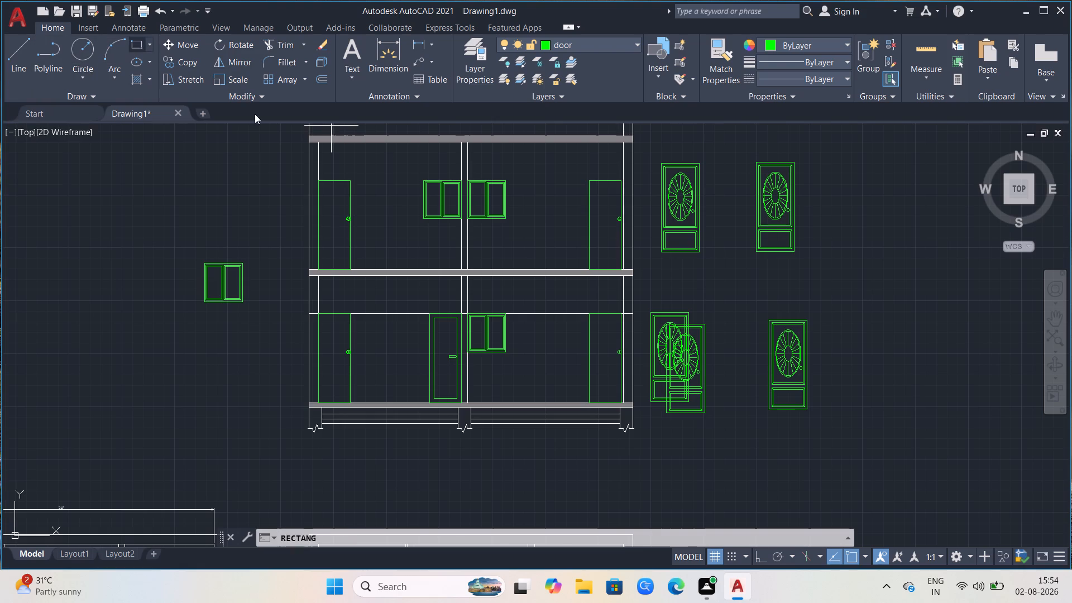
pyautogui.click(424, 313)
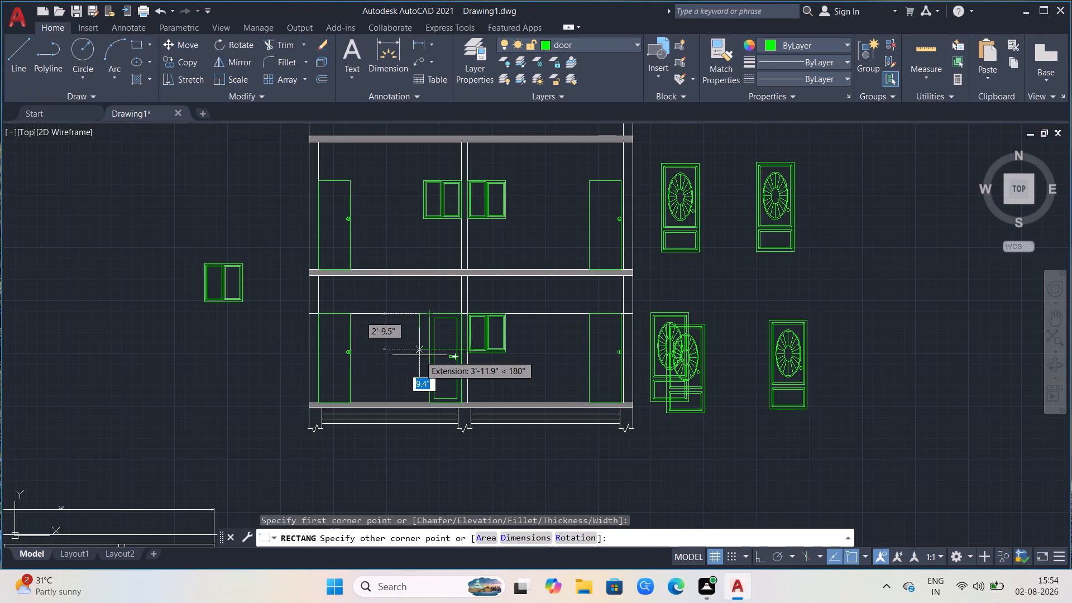
pyautogui.scroll(2, 451, 370)
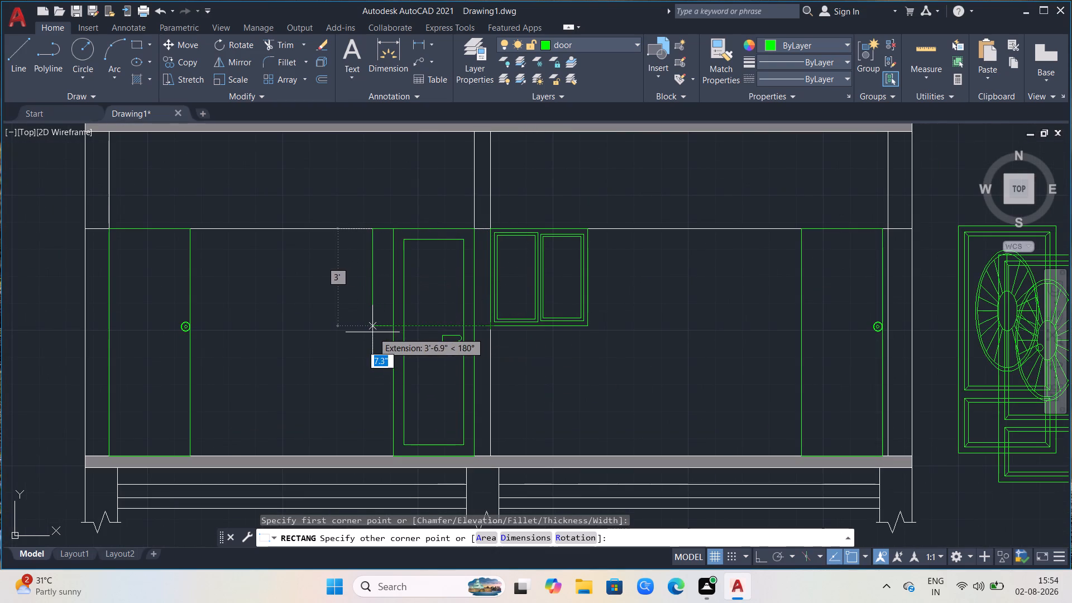
pyautogui.click(358, 331)
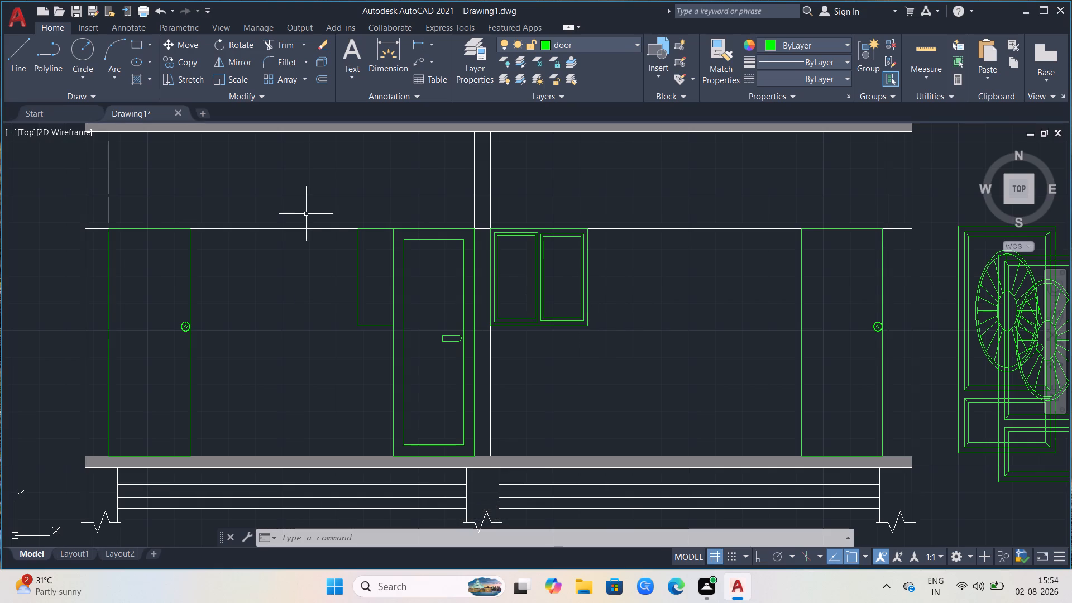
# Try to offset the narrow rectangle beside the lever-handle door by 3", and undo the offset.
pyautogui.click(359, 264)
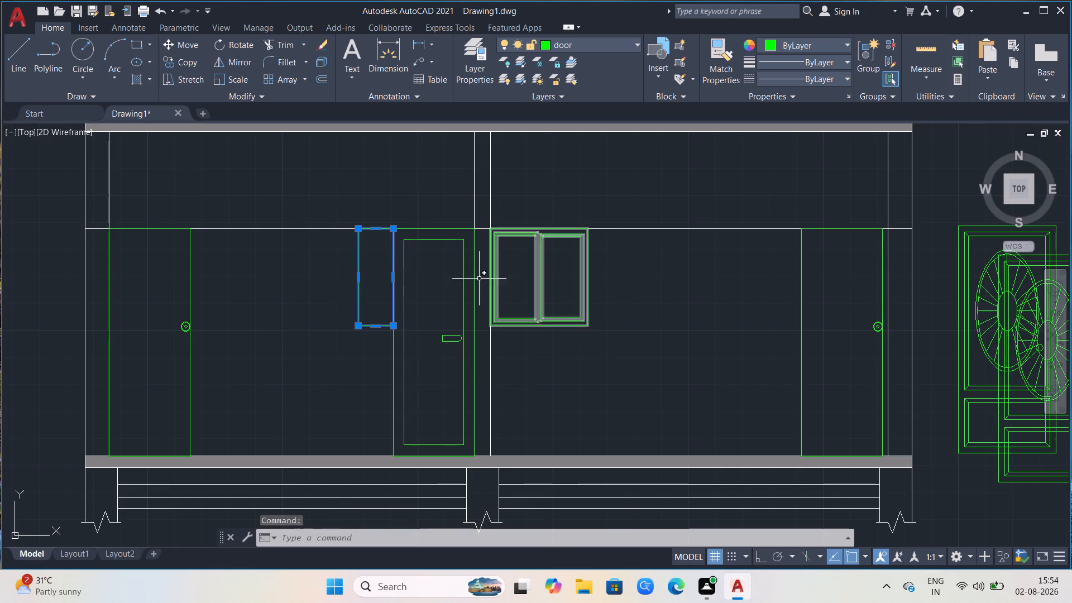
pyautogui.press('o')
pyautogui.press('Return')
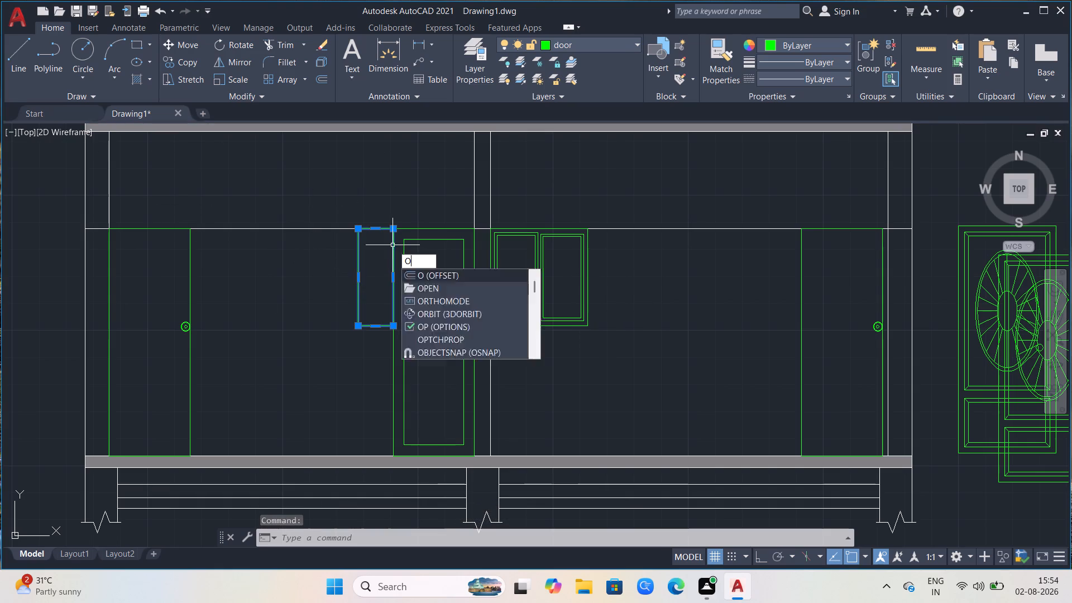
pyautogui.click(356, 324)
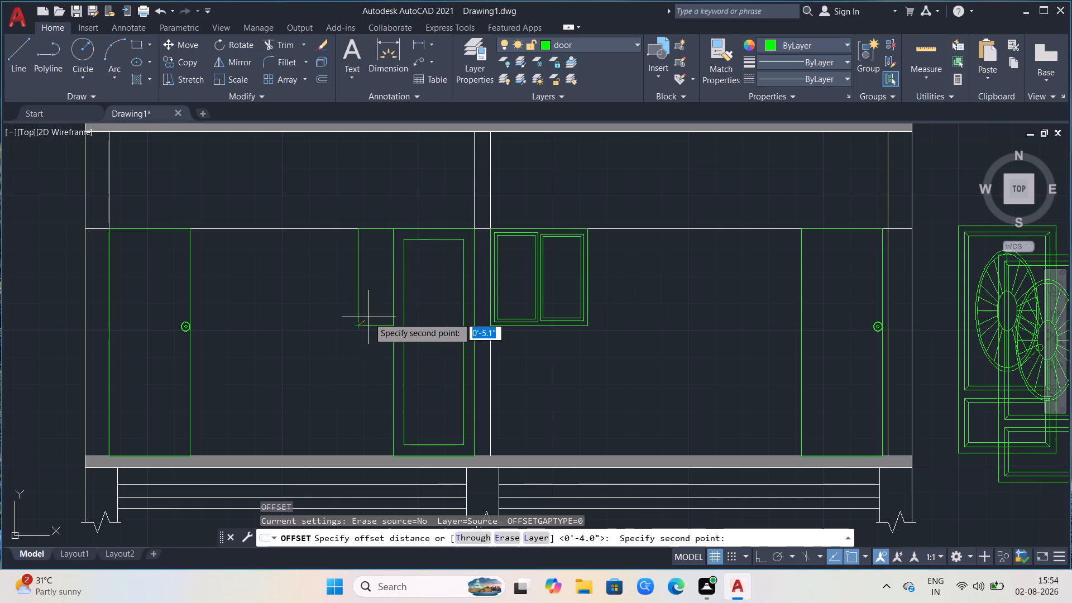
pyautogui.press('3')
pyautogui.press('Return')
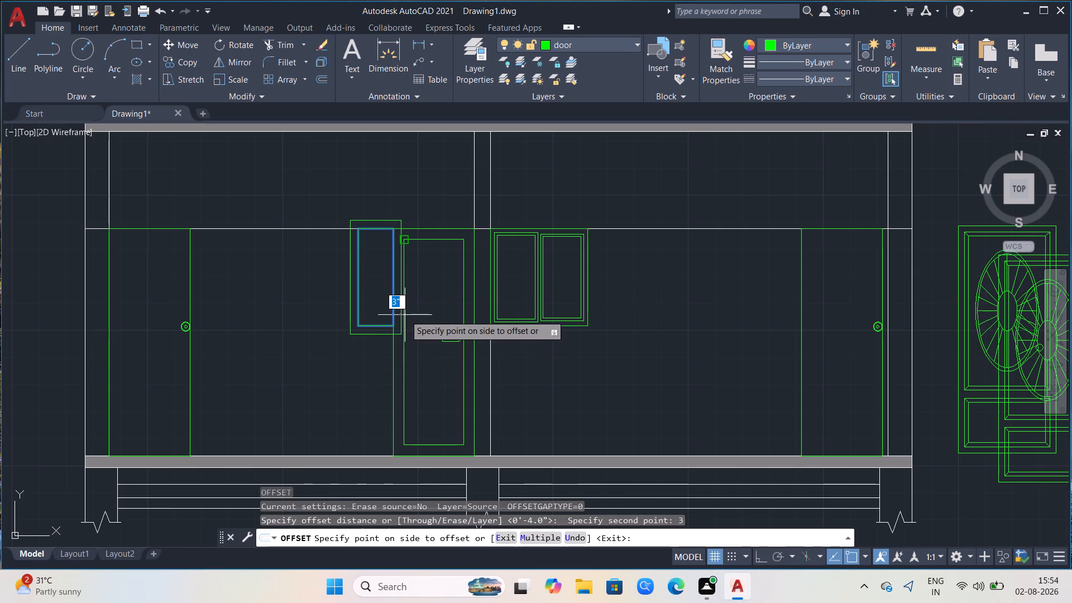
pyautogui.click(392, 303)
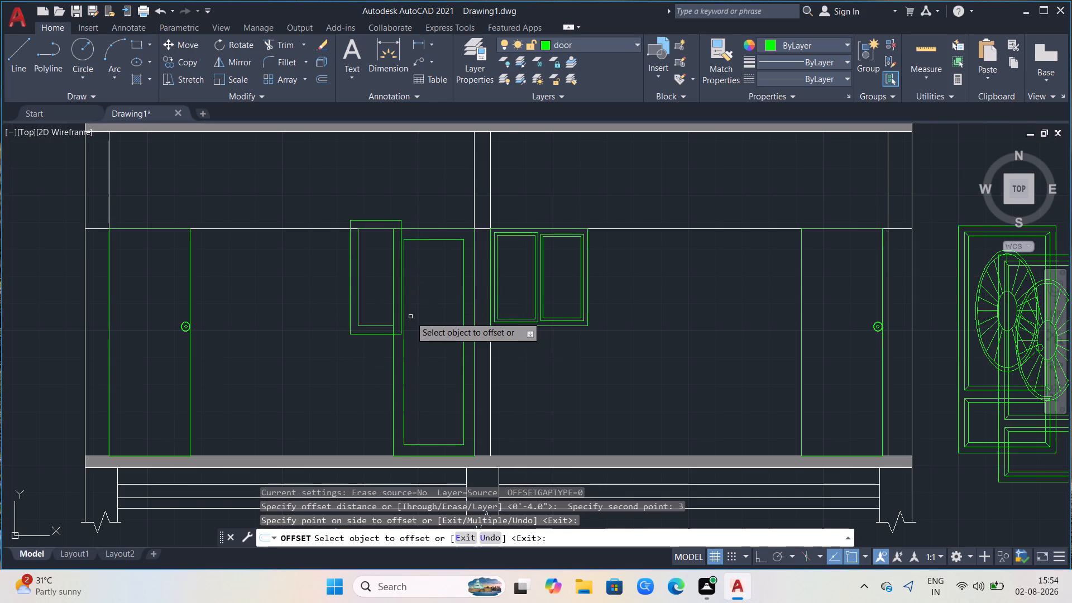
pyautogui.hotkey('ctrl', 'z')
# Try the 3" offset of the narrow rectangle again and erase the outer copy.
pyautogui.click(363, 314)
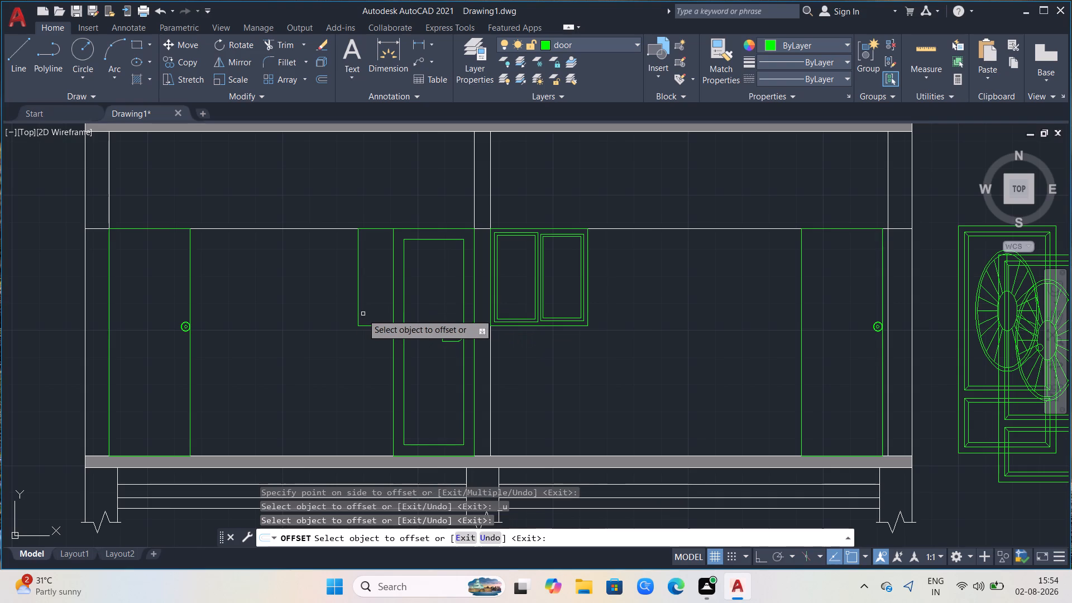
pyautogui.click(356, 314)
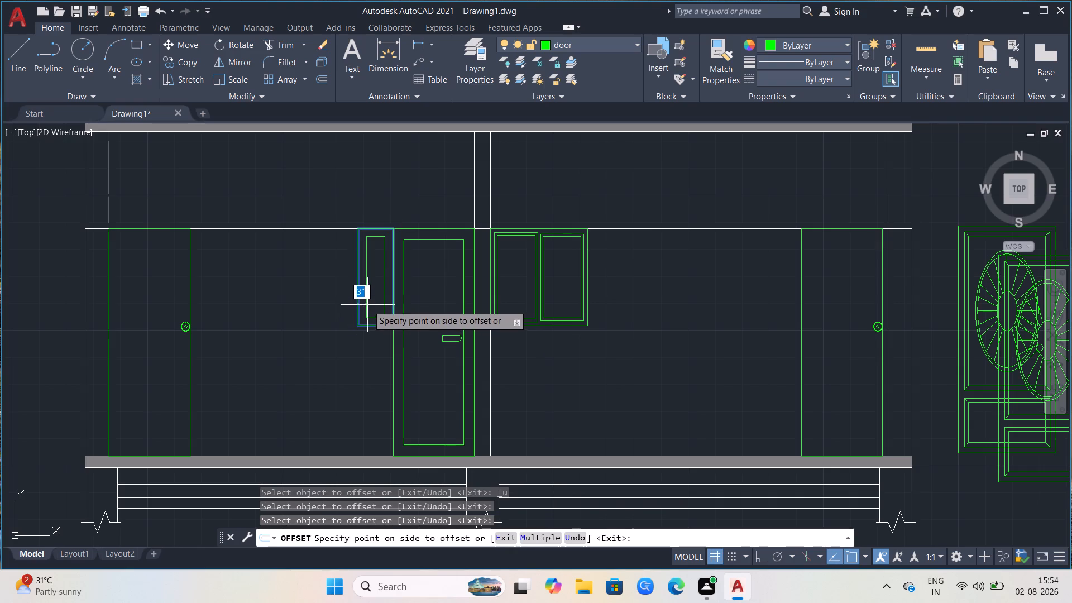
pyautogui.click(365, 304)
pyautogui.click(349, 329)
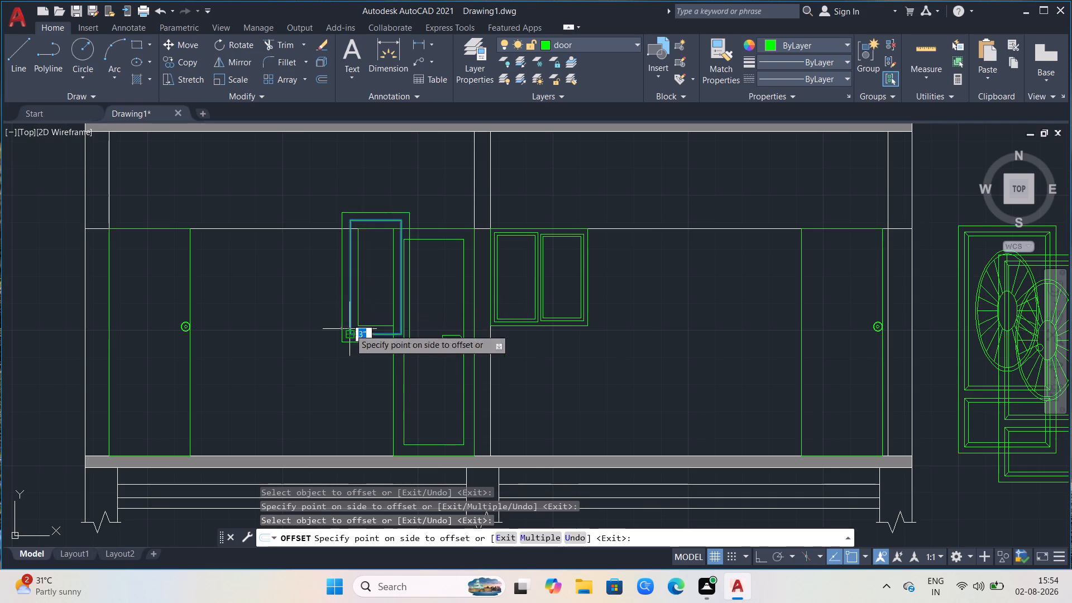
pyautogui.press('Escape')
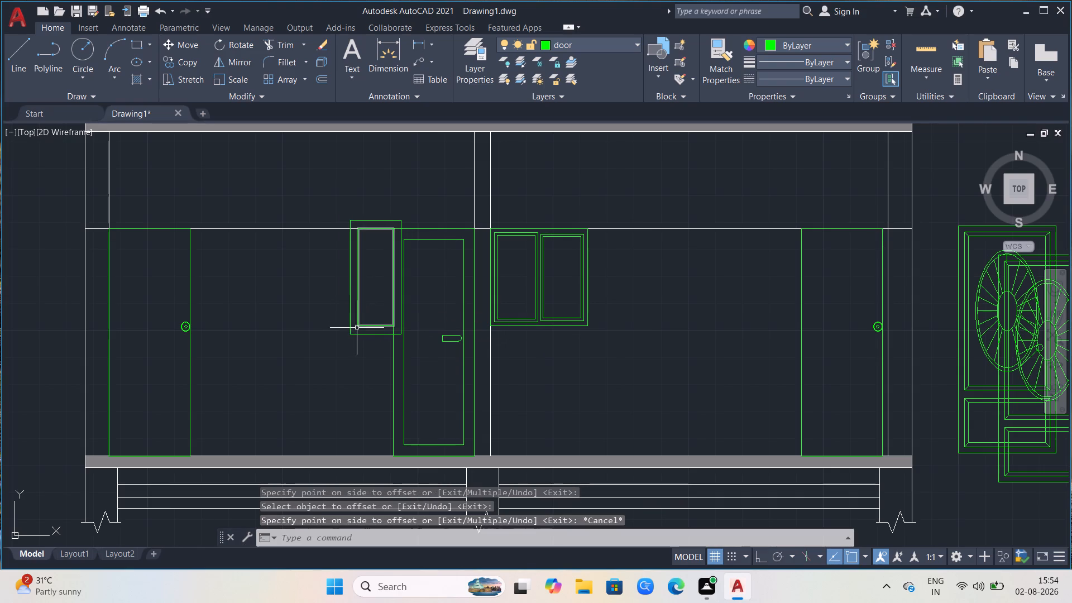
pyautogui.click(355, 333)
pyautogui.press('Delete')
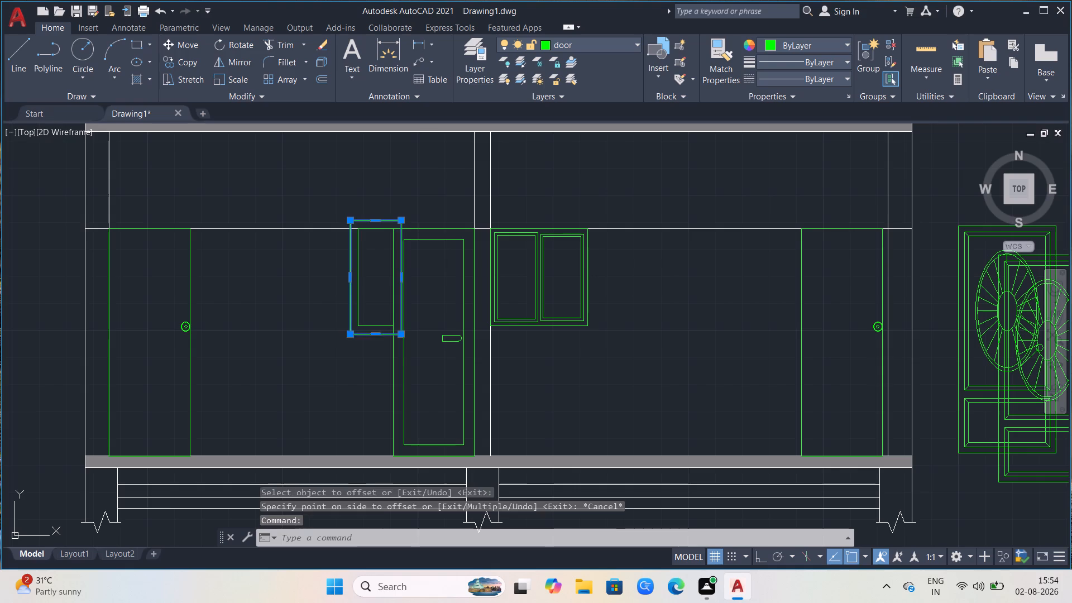
# Offset the narrow rectangle beside the lever-handle door by 2", once outward and once inward.
pyautogui.click(367, 319)
pyautogui.click(360, 329)
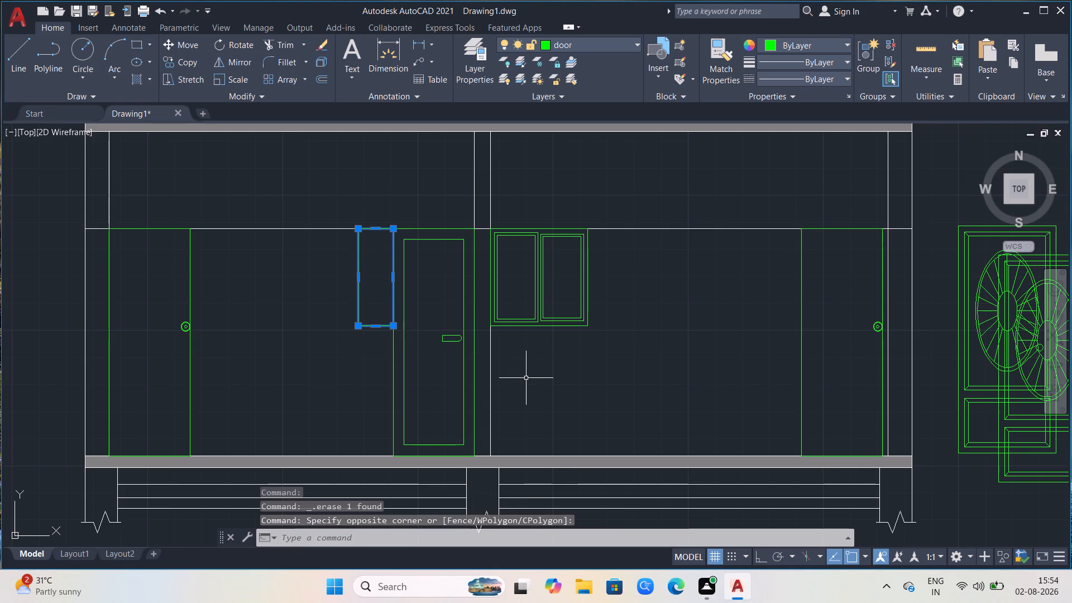
pyautogui.press('o')
pyautogui.press('Return')
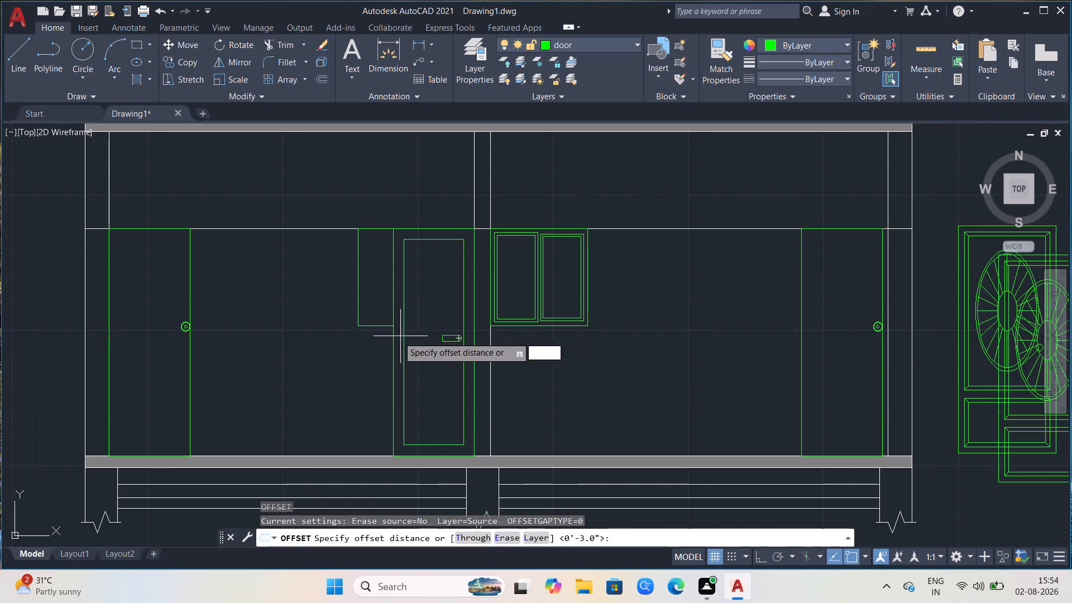
pyautogui.click(360, 326)
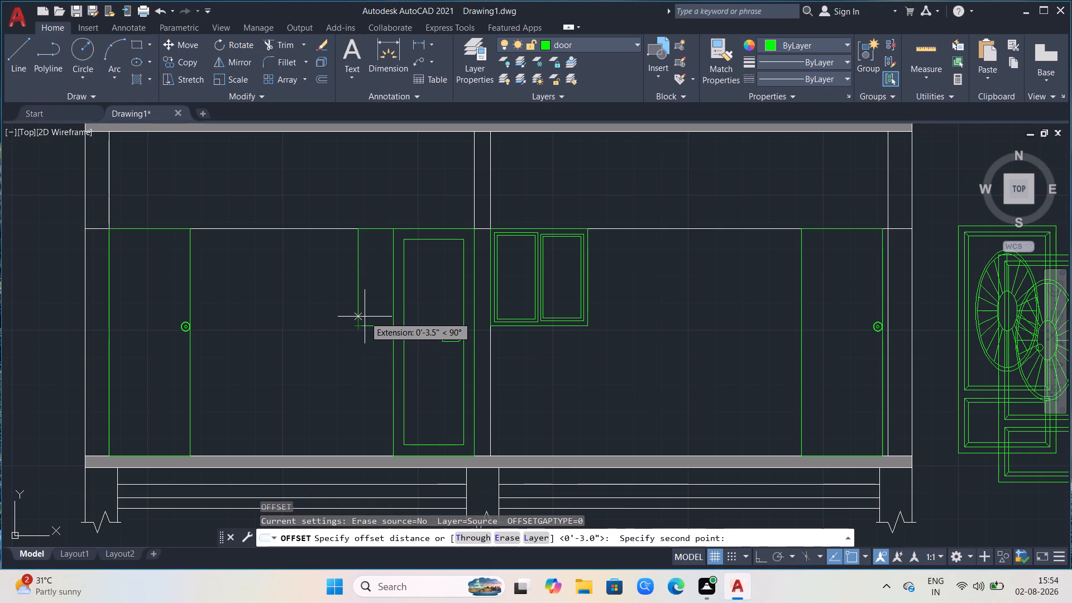
pyautogui.press('2')
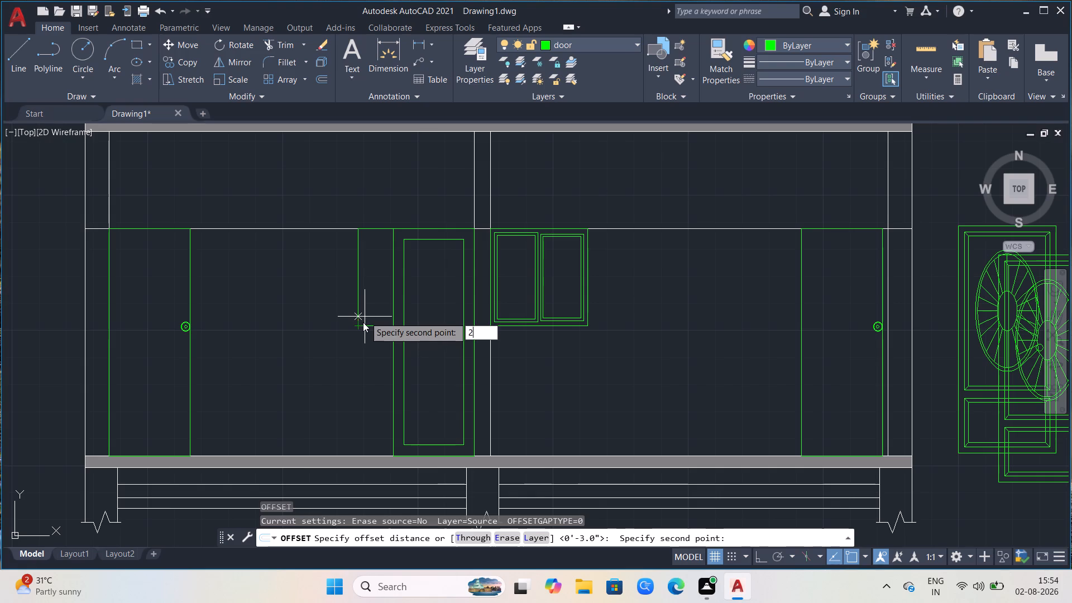
pyautogui.press('Return')
pyautogui.click(366, 319)
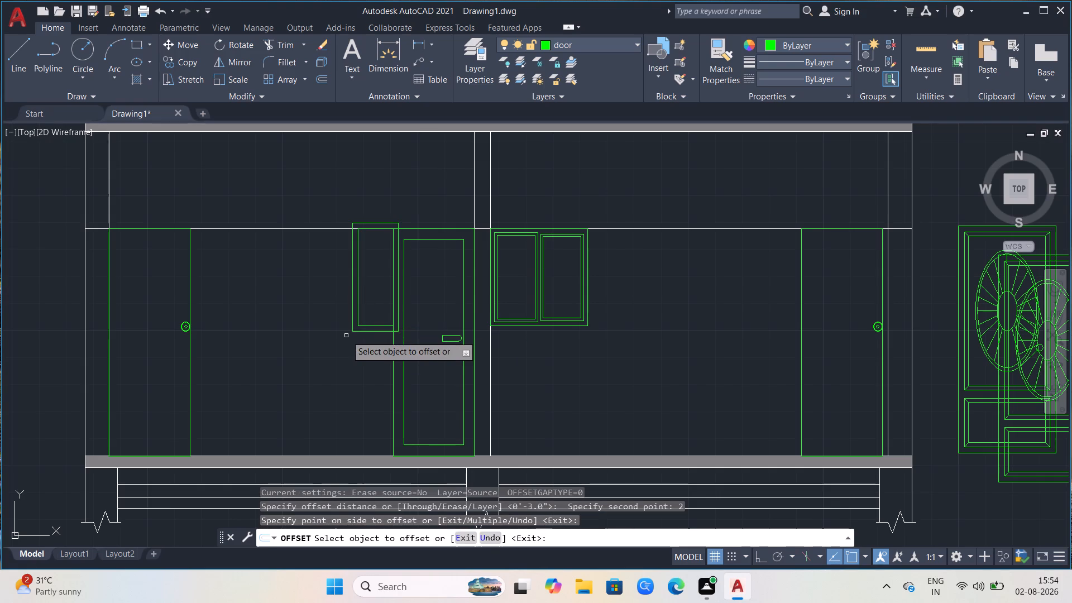
pyautogui.click(360, 322)
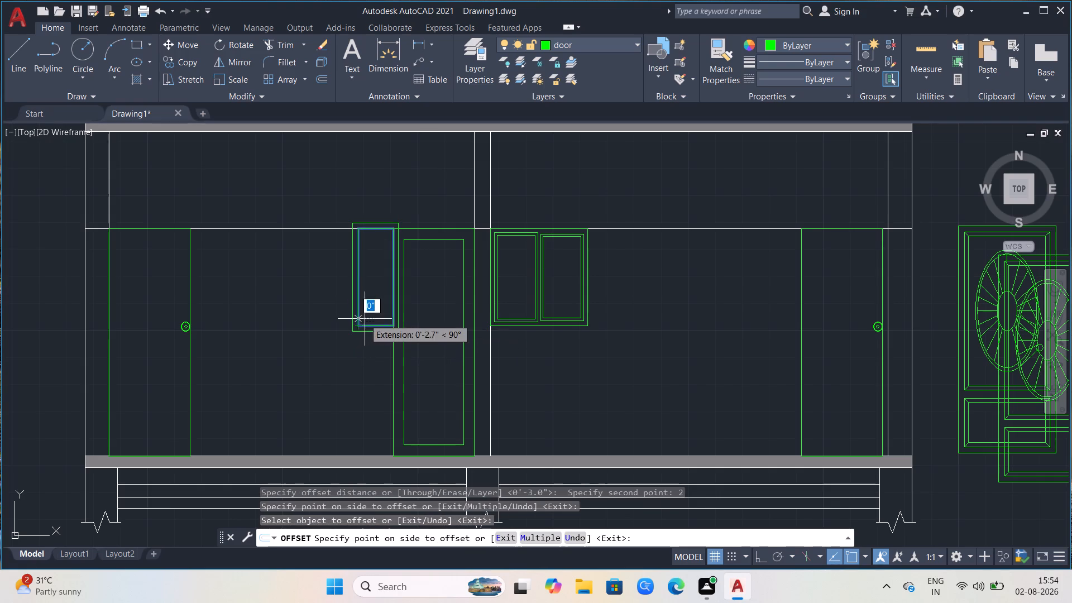
pyautogui.click(369, 315)
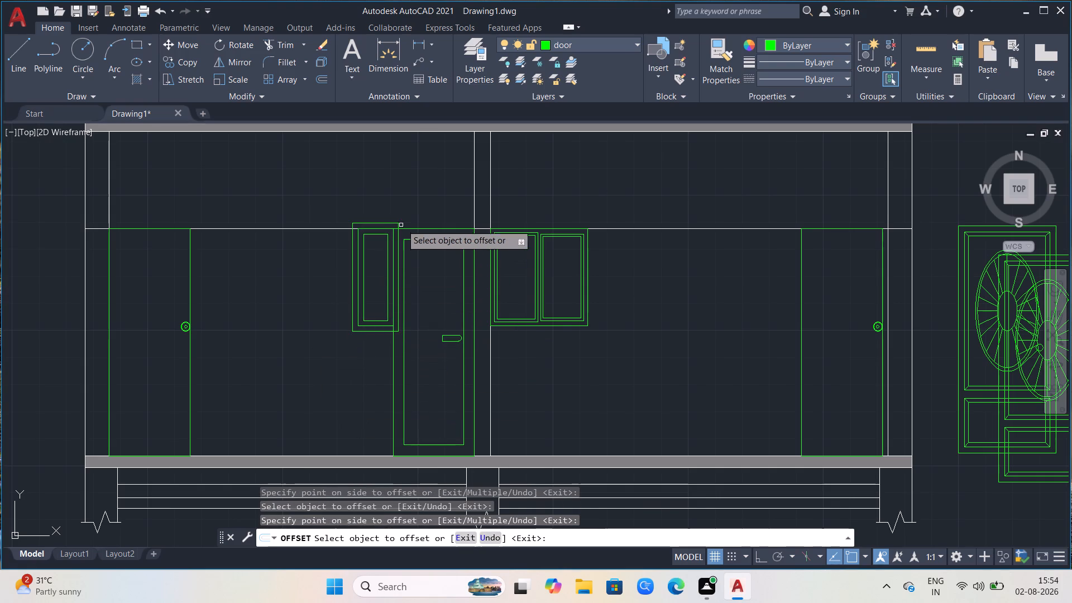
# Erase the outer offset rectangle, keeping the narrow side panel and its inner frame.
pyautogui.click(399, 225)
pyautogui.press('Delete')
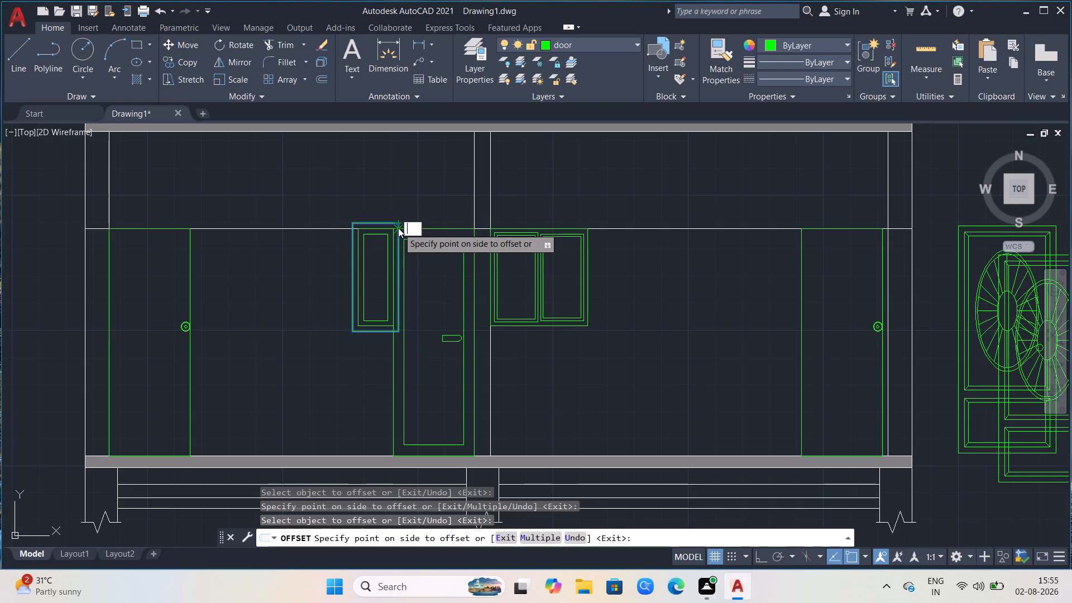
pyautogui.press('Escape')
pyautogui.click(398, 223)
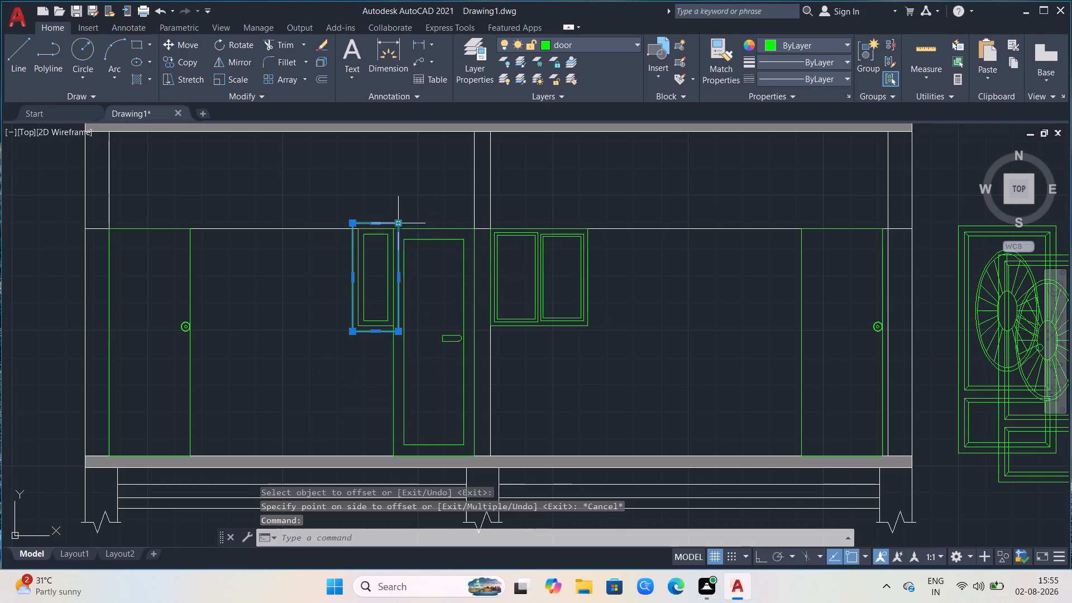
pyautogui.press('Delete')
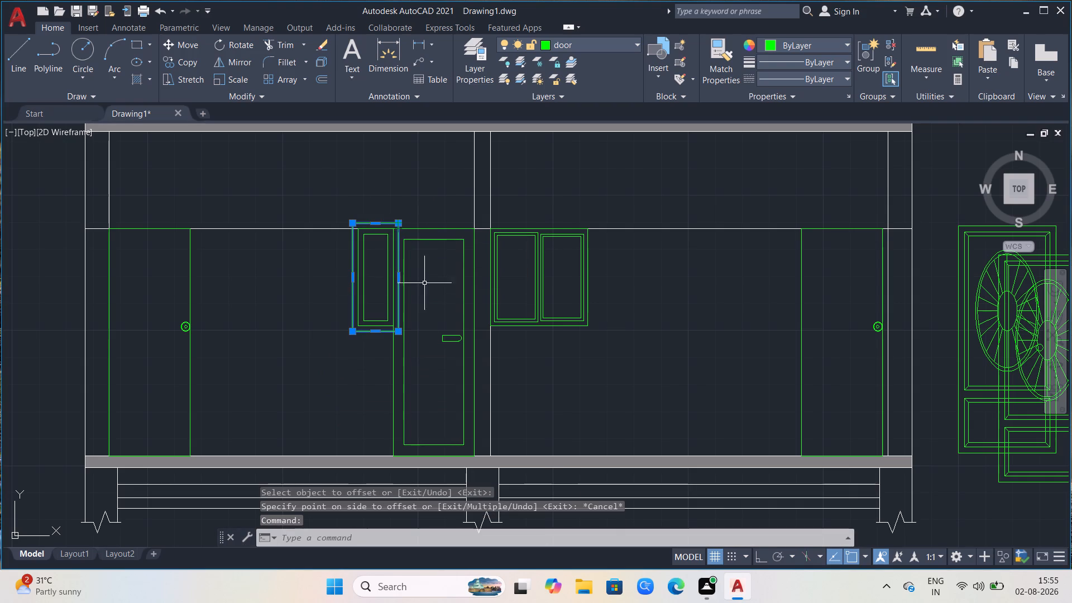
pyautogui.press('Delete')
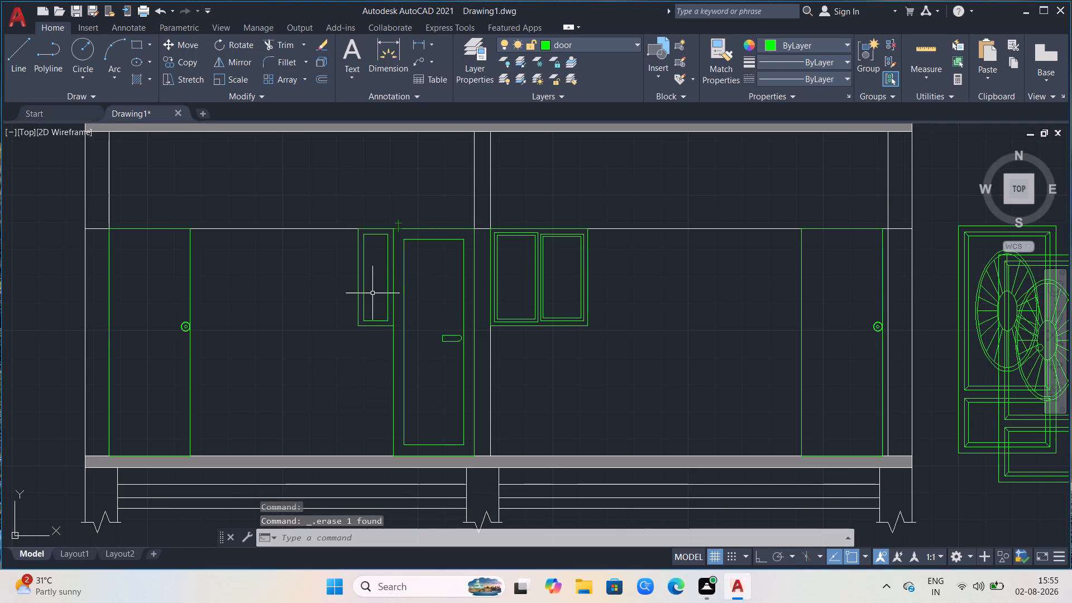
# Move the two first-floor windows, the ground-floor two-pane window and the narrow side panel's two rectangles to the windows layer.
pyautogui.scroll(-1, 372, 305)
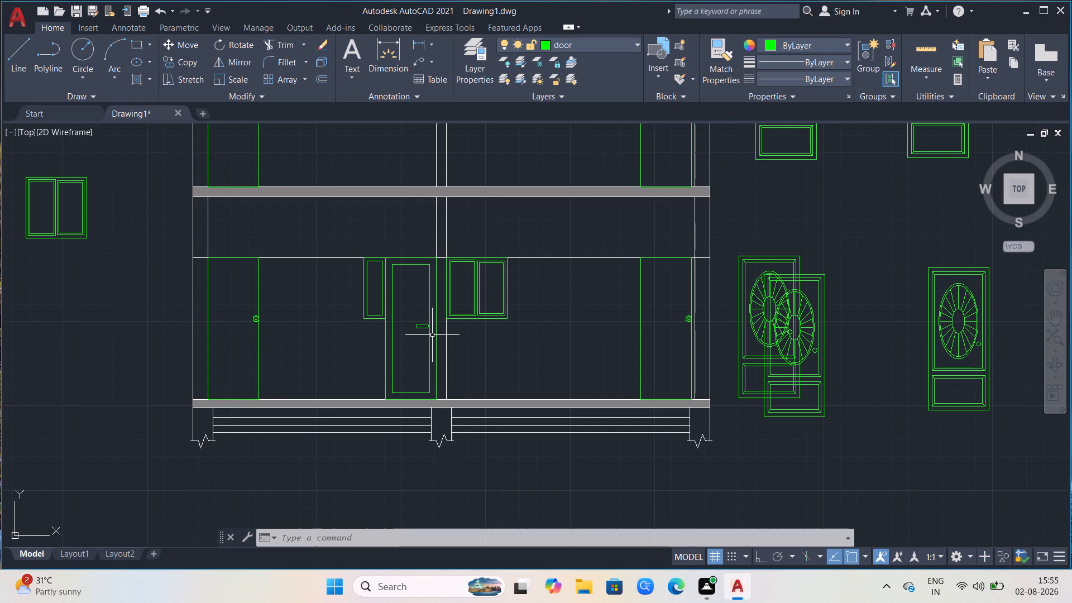
pyautogui.scroll(-1, 449, 458)
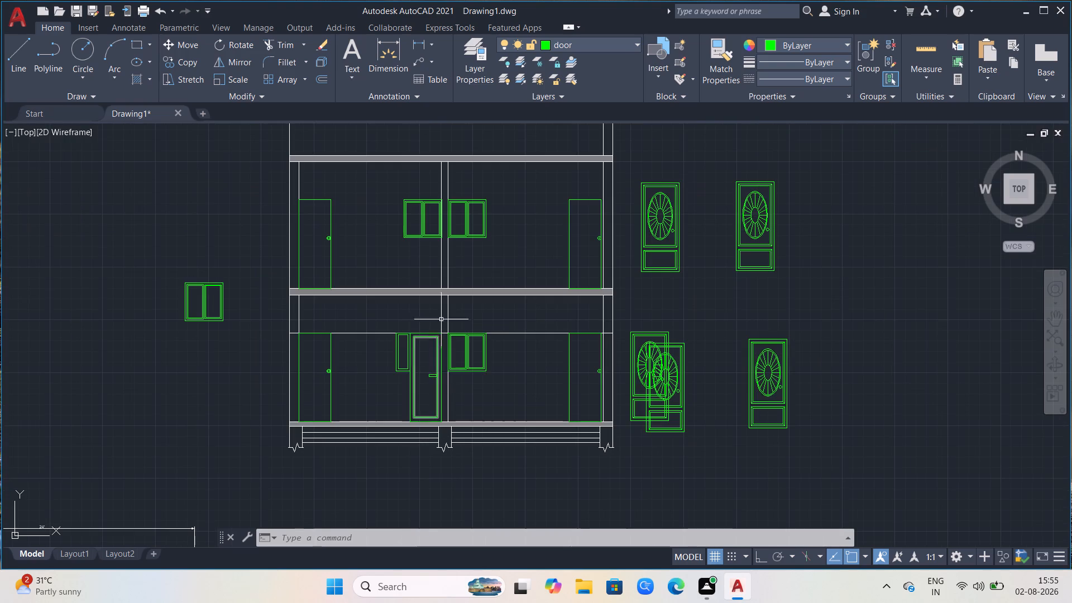
pyautogui.click(466, 226)
pyautogui.click(417, 229)
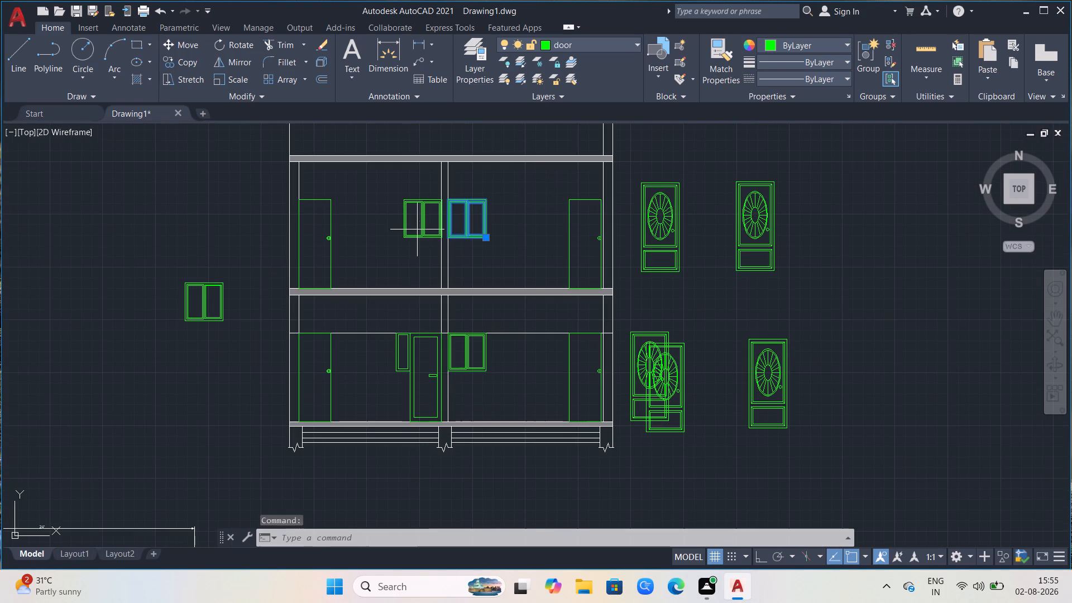
pyautogui.click(409, 237)
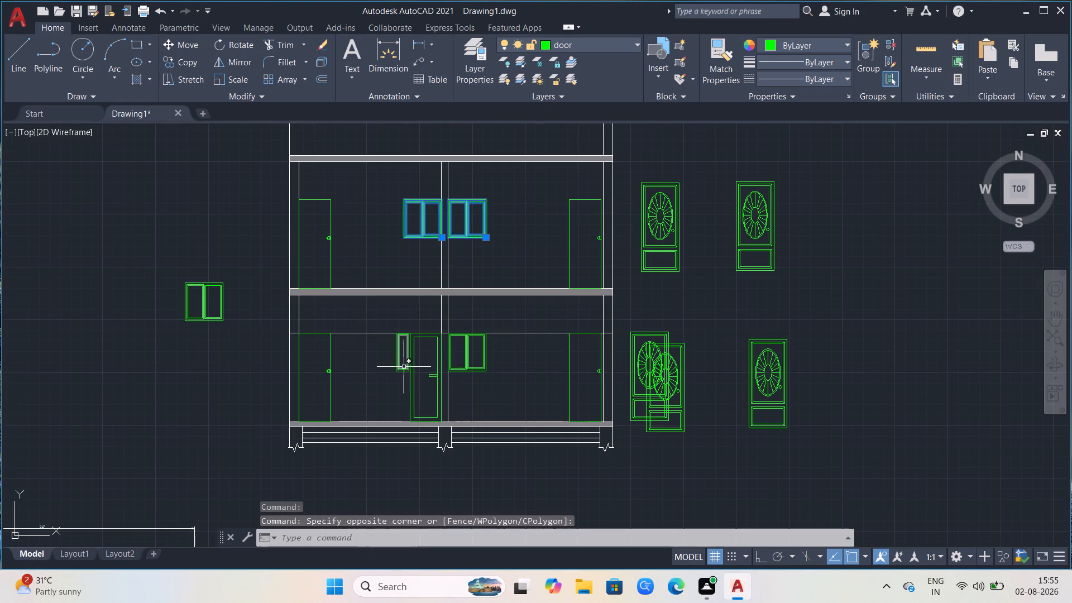
pyautogui.click(402, 367)
pyautogui.scroll(3, 397, 357)
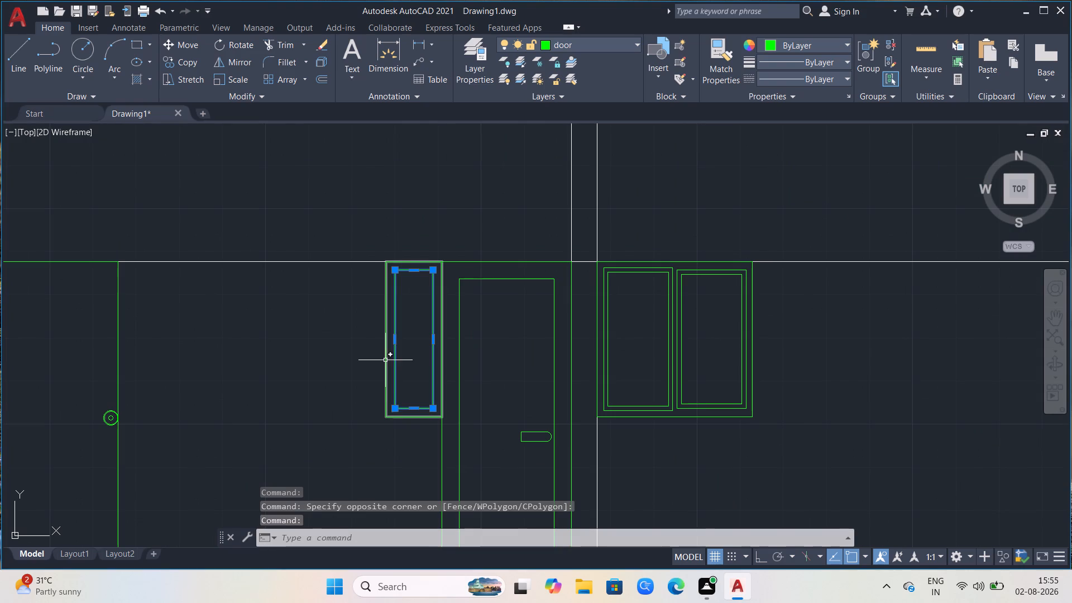
pyautogui.click(385, 360)
pyautogui.click(769, 337)
pyautogui.click(693, 349)
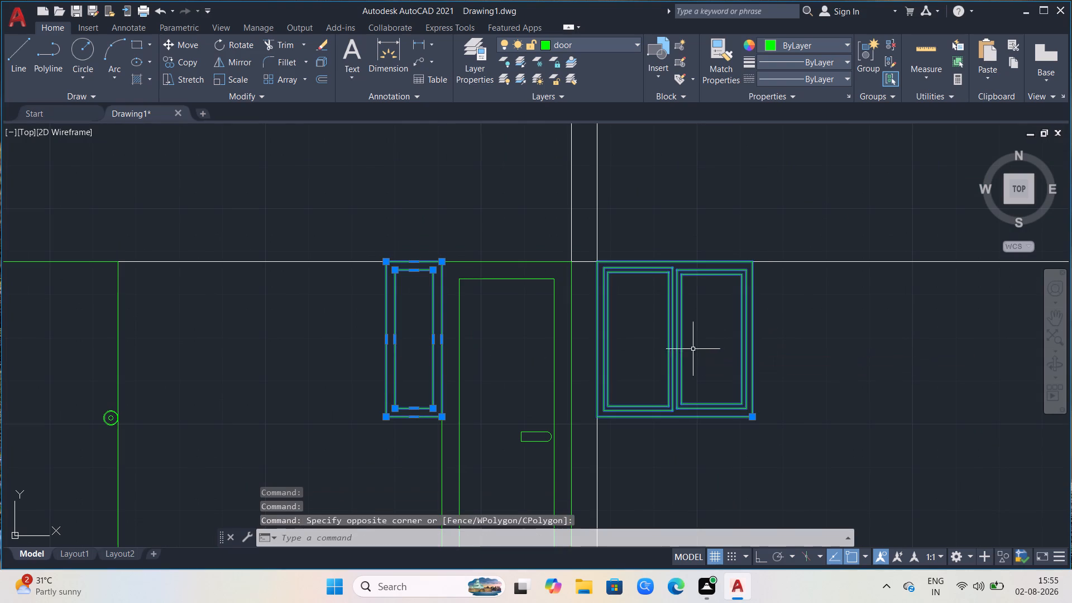
pyautogui.click(633, 44)
pyautogui.click(585, 174)
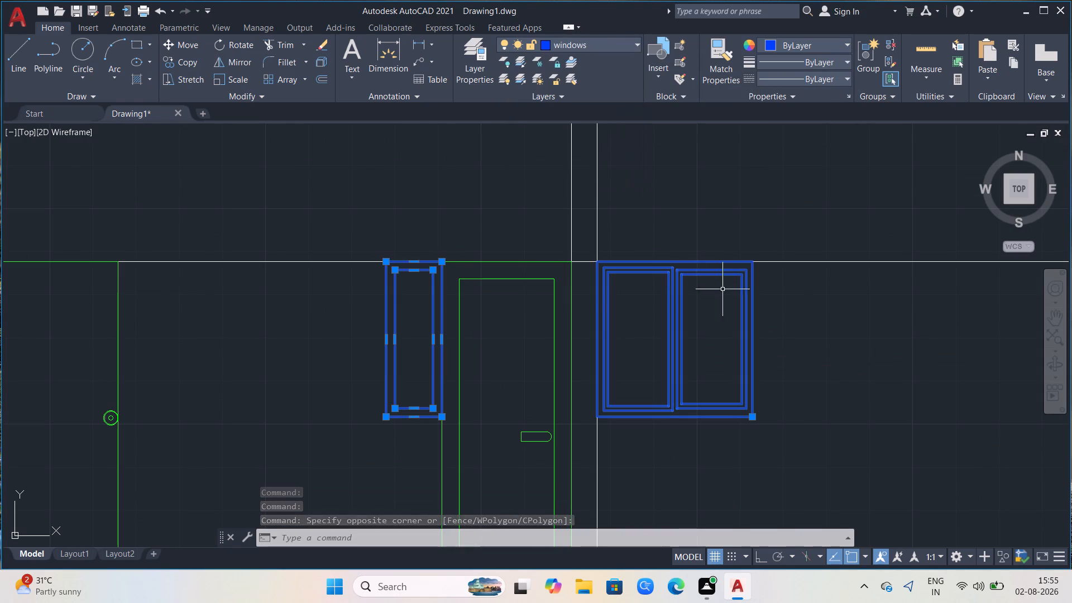
pyautogui.scroll(-4, 642, 315)
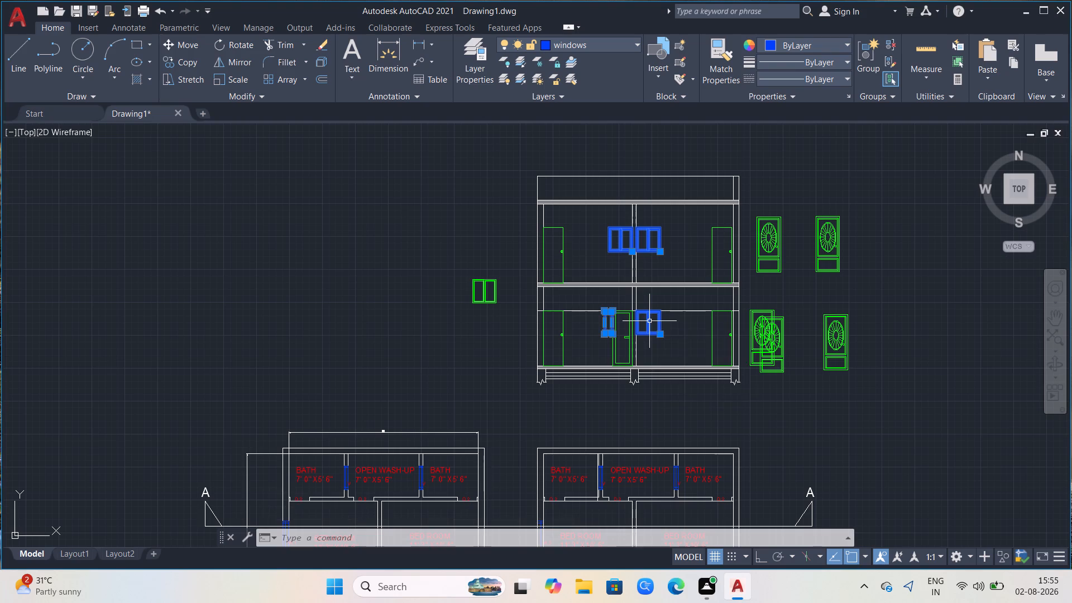
pyautogui.press('Escape')
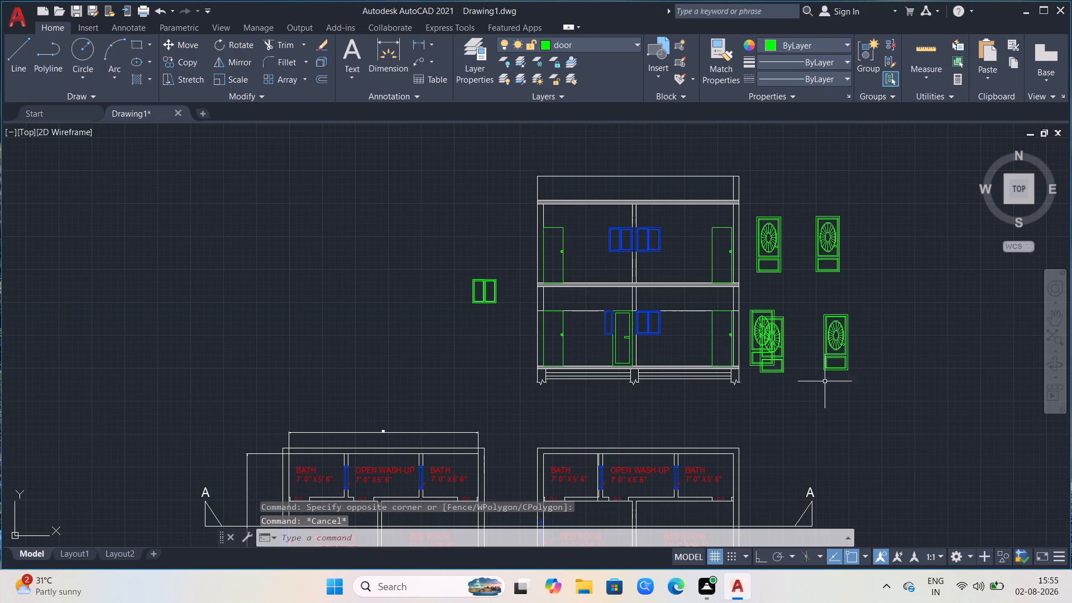
# Offset the upper slab's underside line by 2', undo the first copy, and place one copy above and one below the slab.
pyautogui.scroll(-1, 810, 452)
pyautogui.scroll(2, 801, 366)
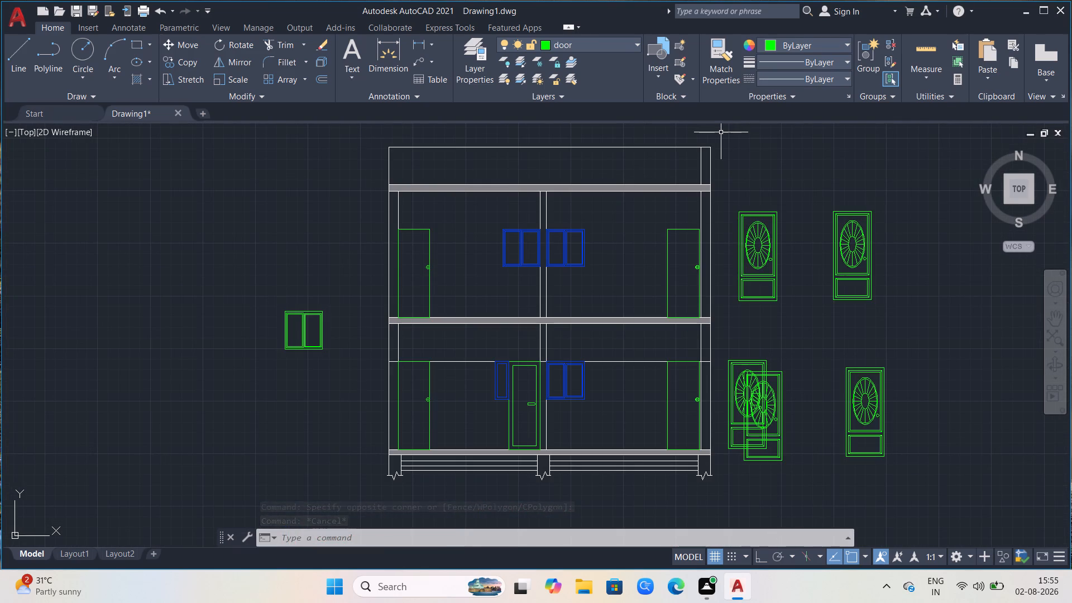
pyautogui.scroll(2, 447, 112)
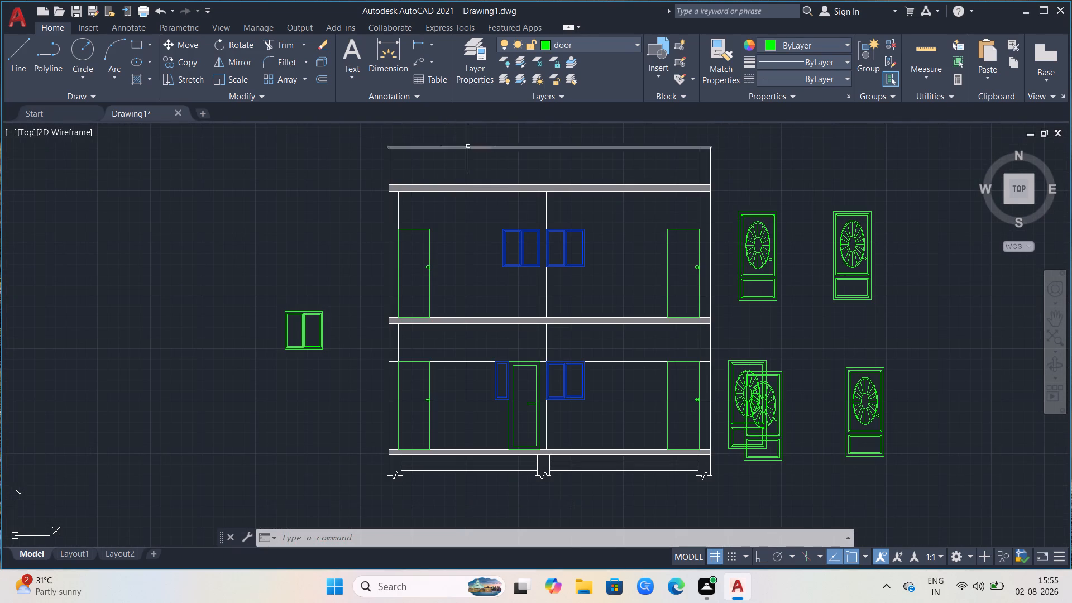
pyautogui.click(454, 193)
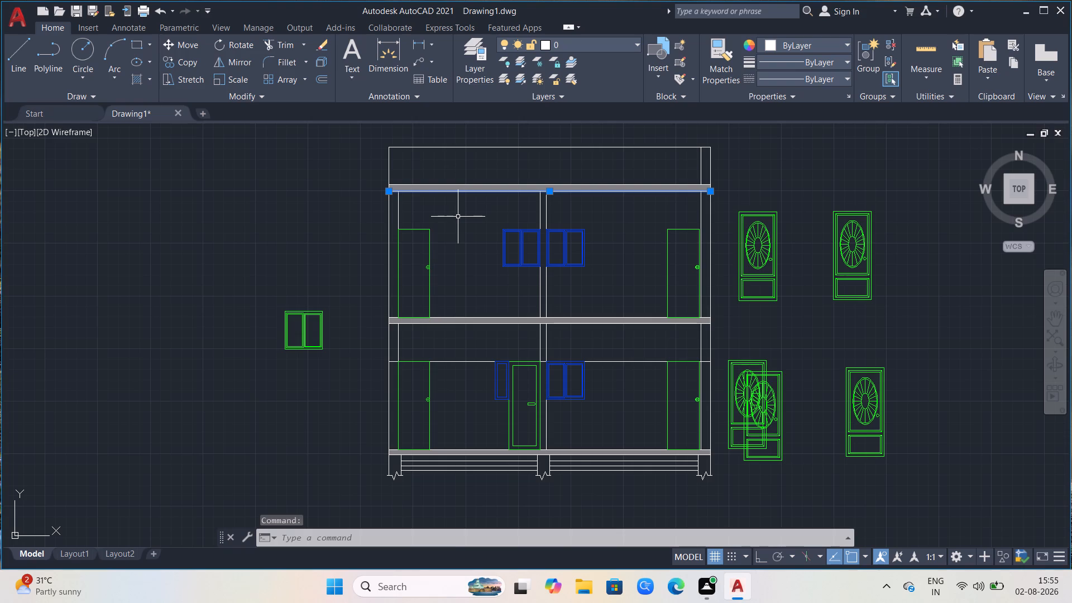
pyautogui.press('o')
pyautogui.press('Return')
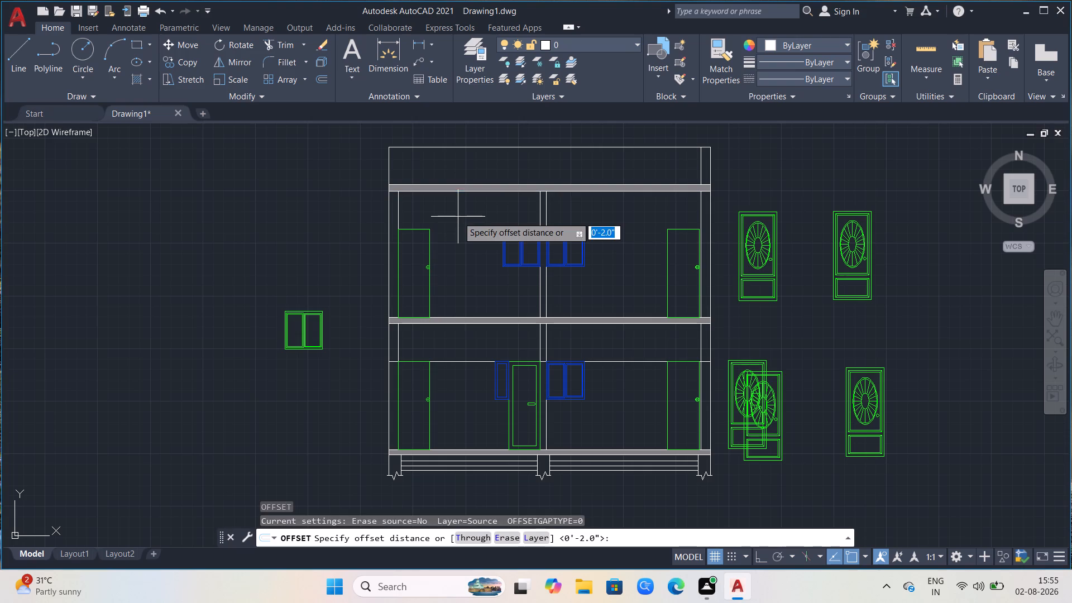
pyautogui.scroll(1, 420, 217)
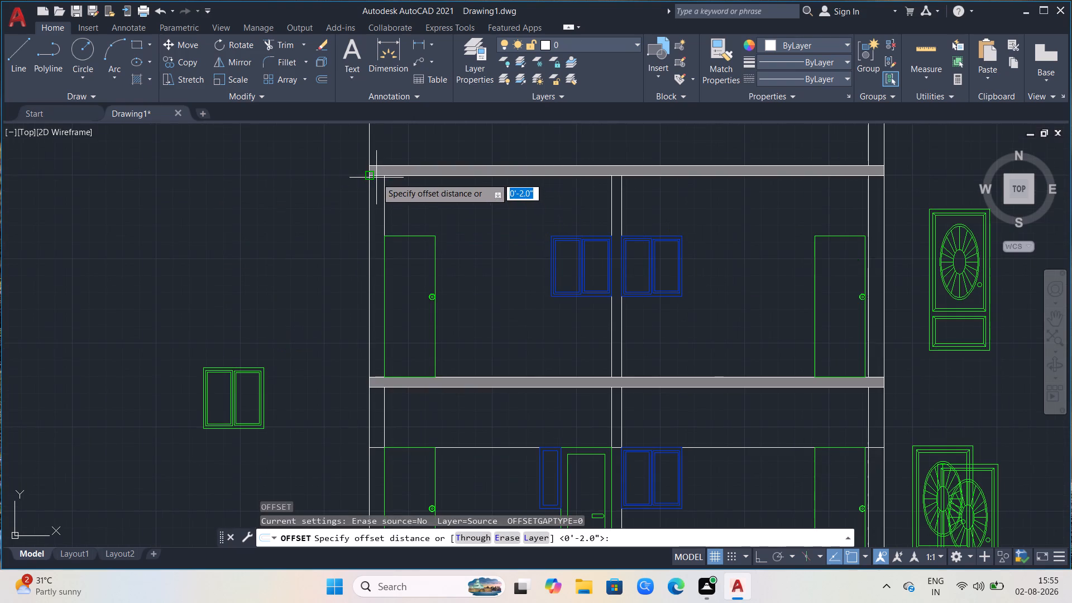
pyautogui.click(376, 178)
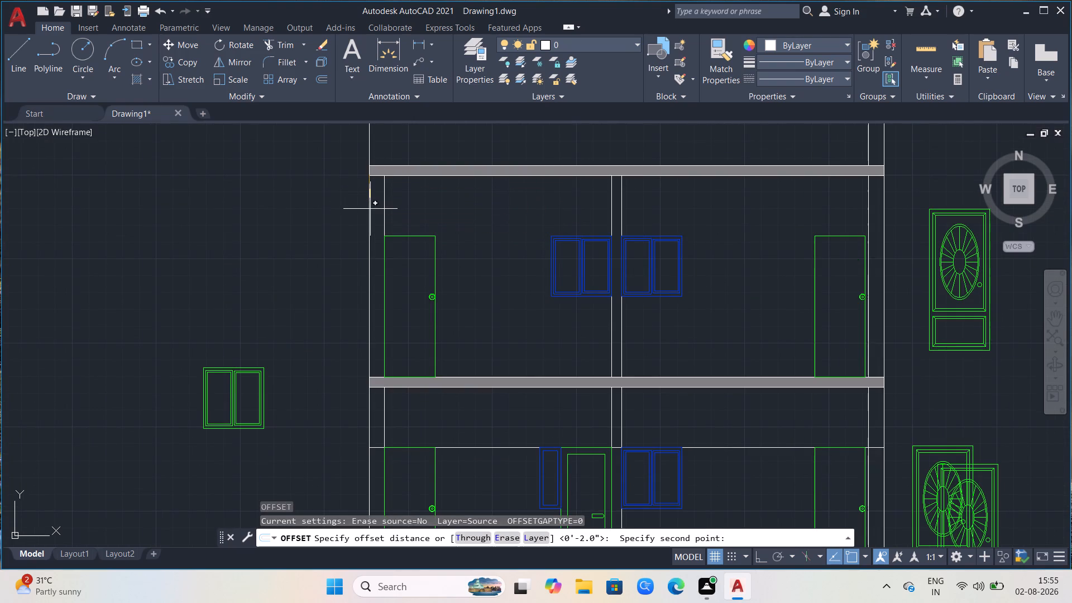
pyautogui.press('2')
pyautogui.press("'")
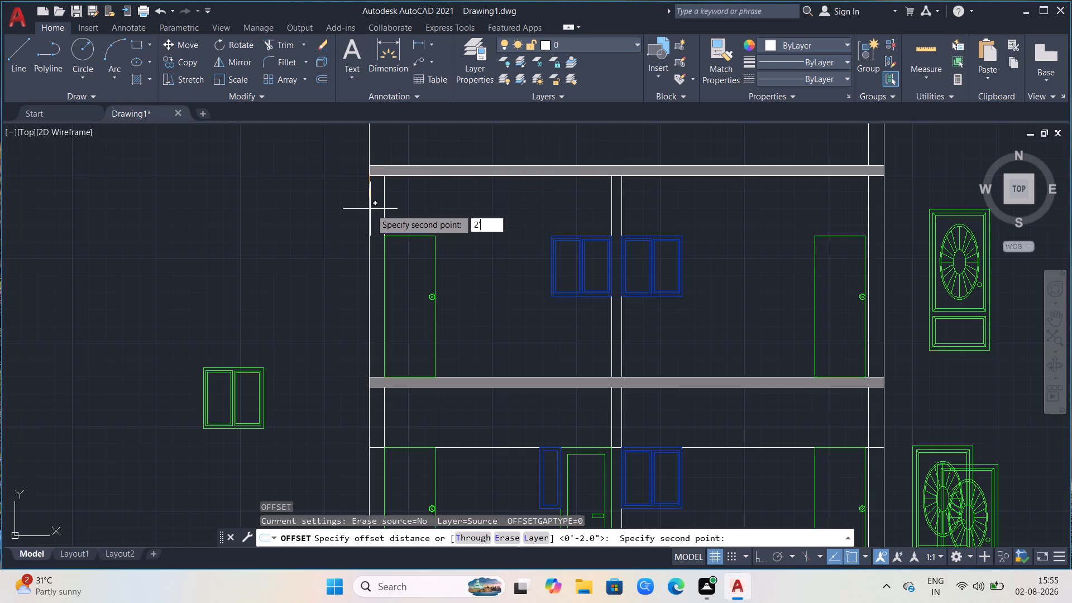
pyautogui.press('Return')
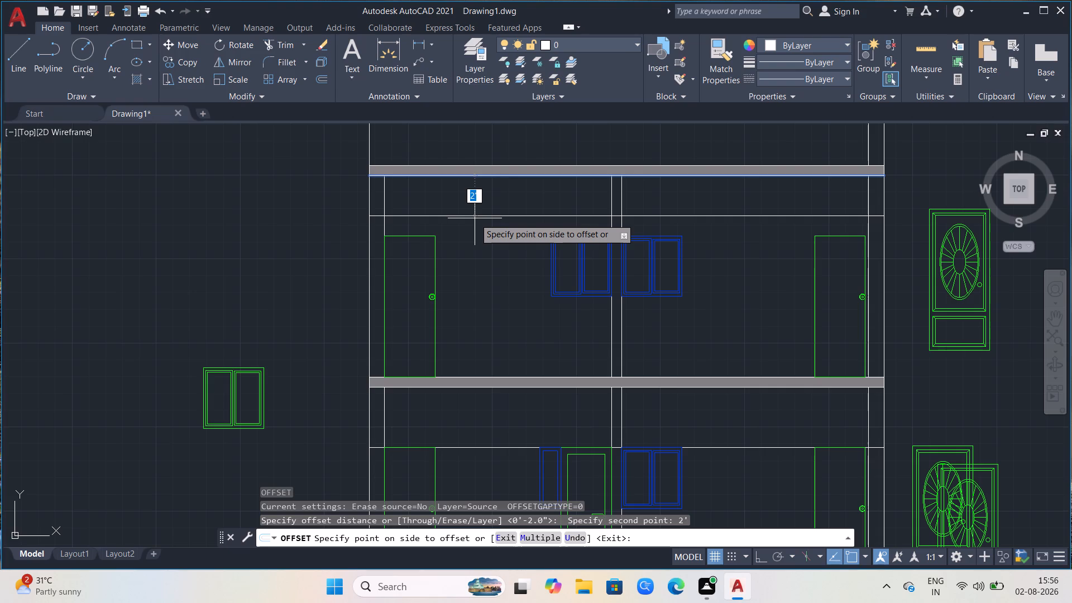
pyautogui.click(369, 204)
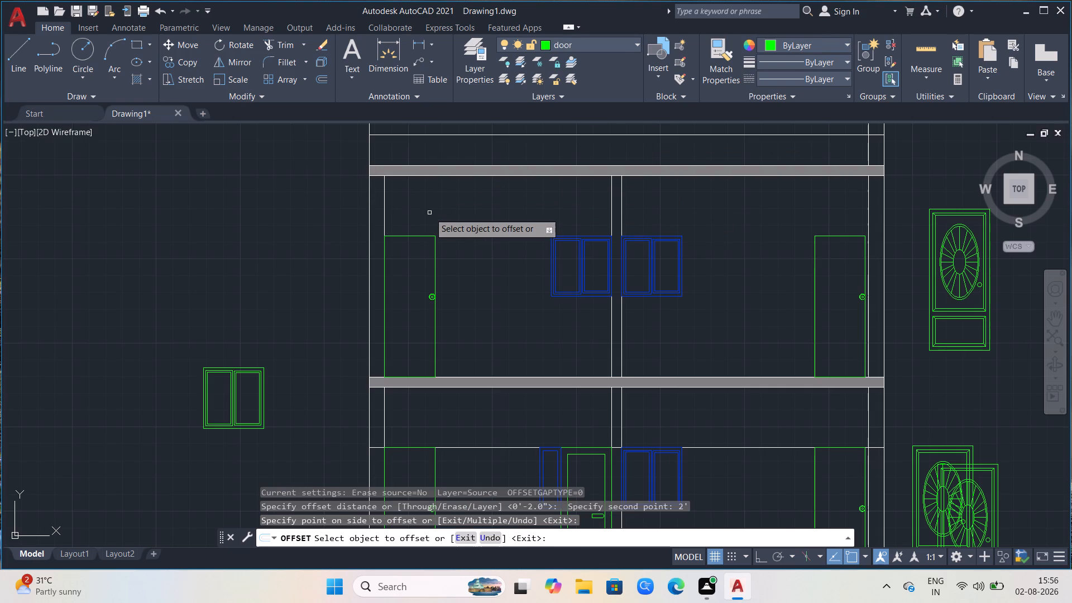
pyautogui.hotkey('ctrl', 'z')
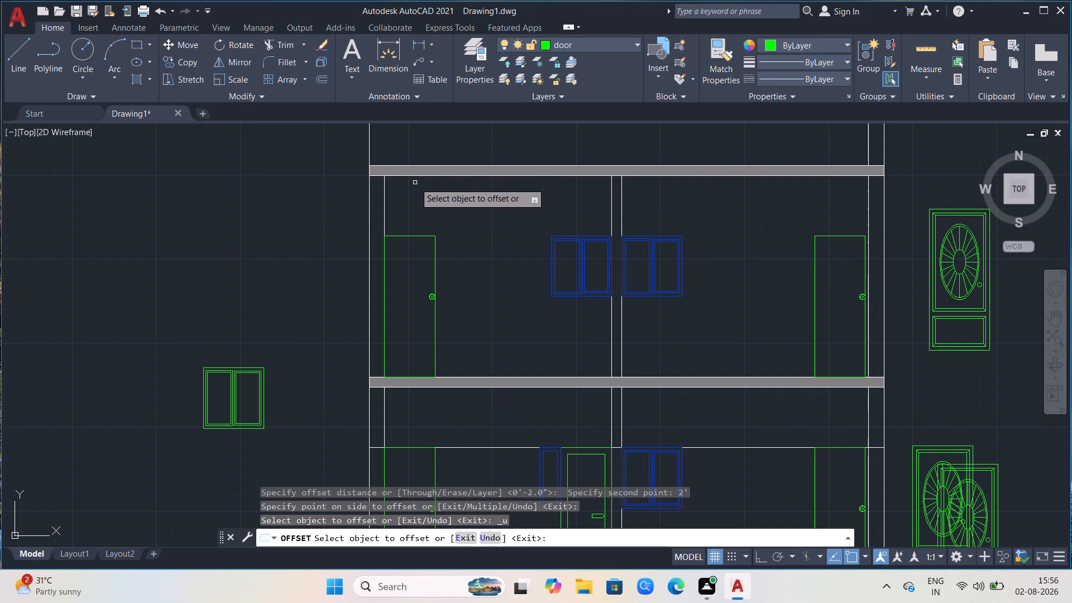
pyautogui.click(417, 176)
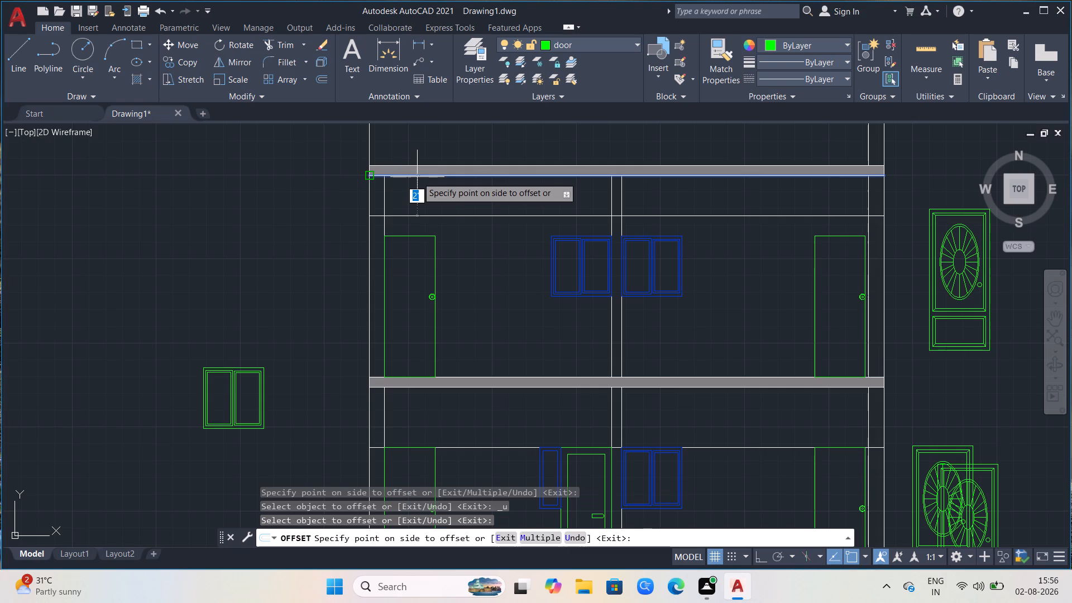
pyautogui.click(417, 177)
pyautogui.click(417, 177)
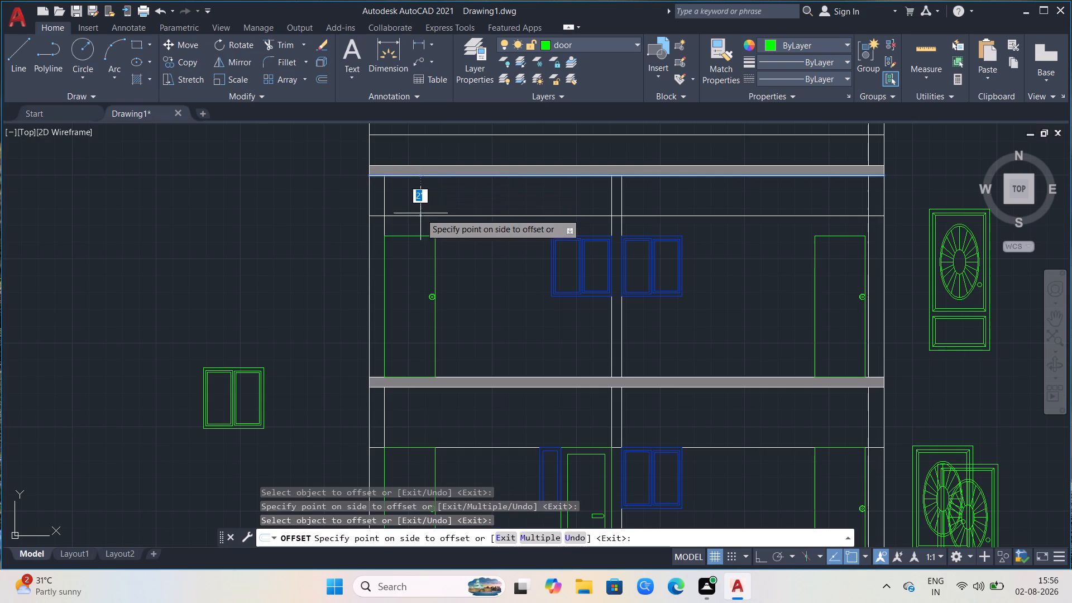
pyautogui.click(420, 213)
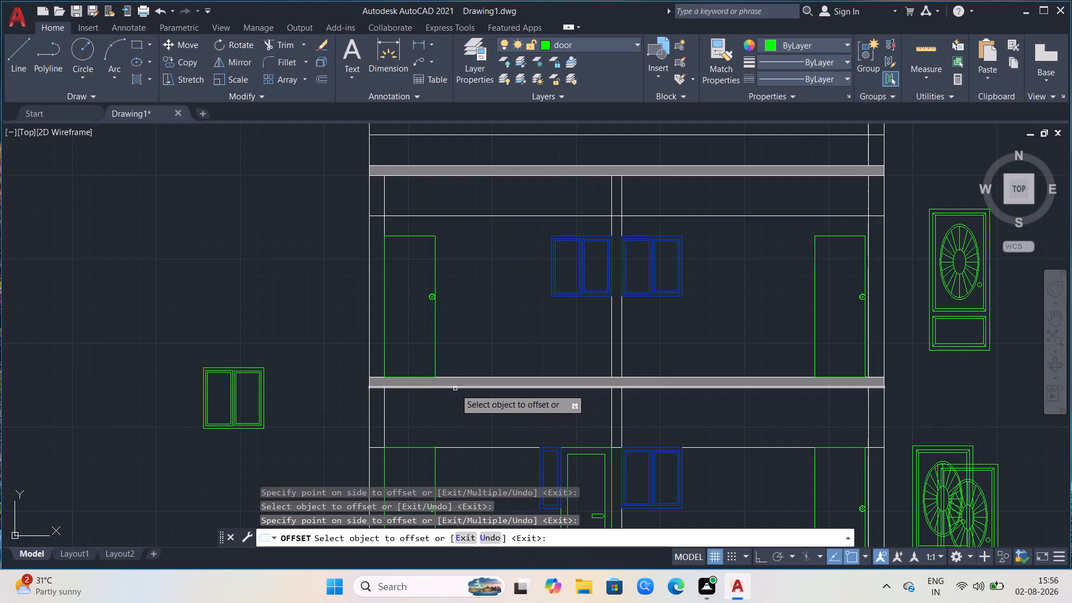
# Offset the underside line of the slab between the two storeys 2' downward.
pyautogui.click(455, 389)
pyautogui.click(455, 395)
pyautogui.press('Escape')
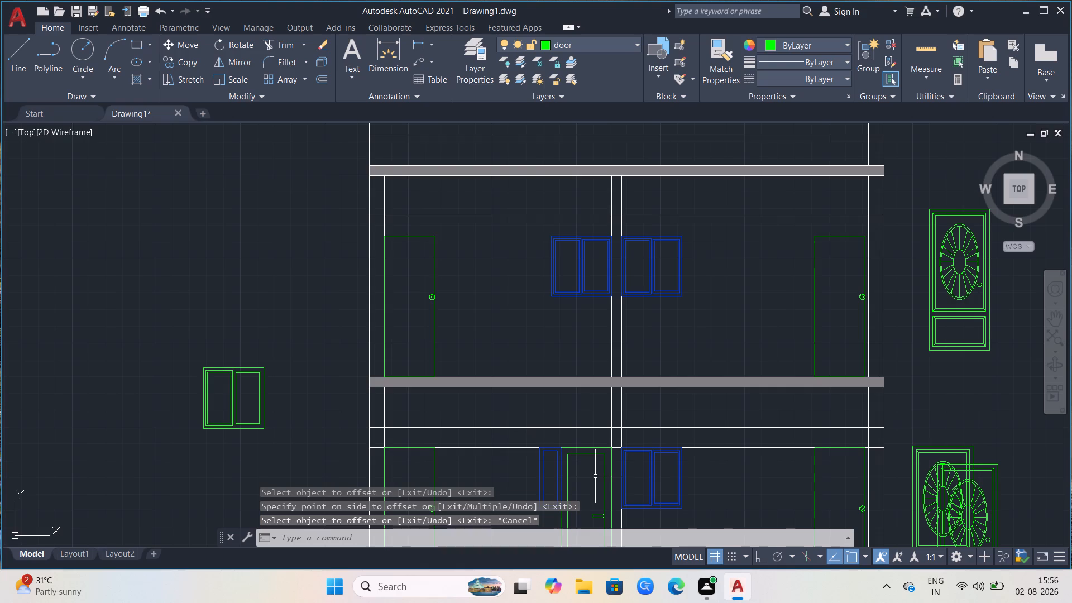
# Trim the ground-floor offset line across both rooms and the middle wall, keeping only the pieces within the outer walls.
pyautogui.write('TR')
pyautogui.press('Return')
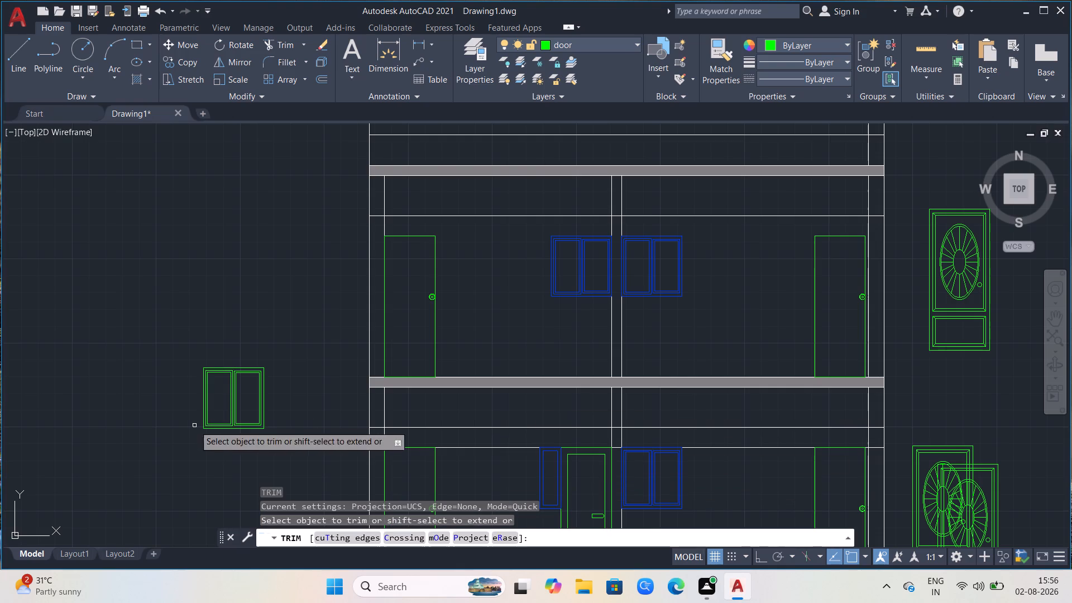
pyautogui.click(418, 429)
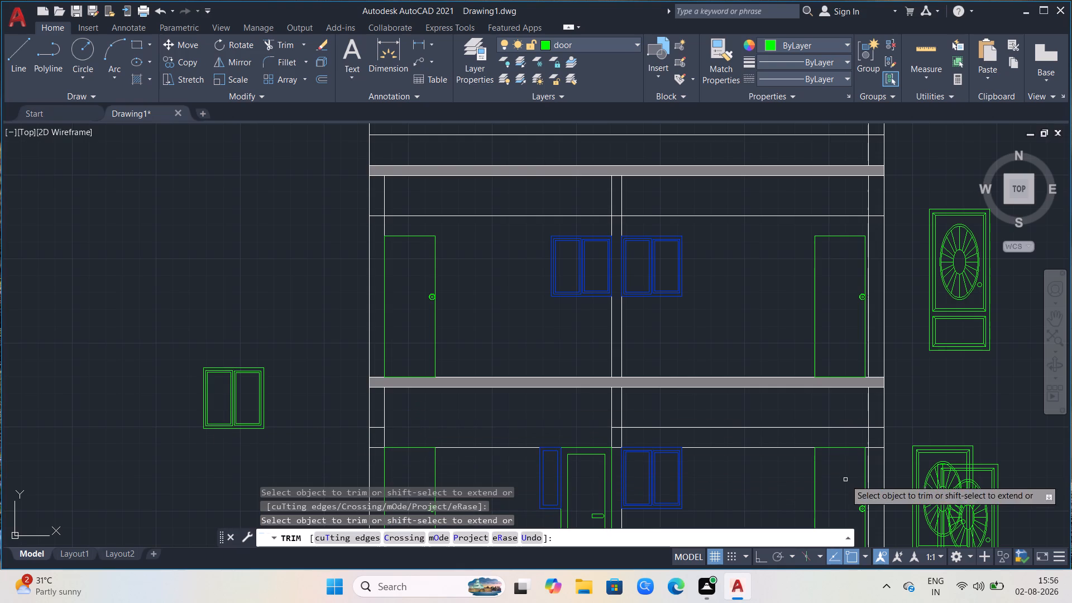
pyautogui.click(618, 429)
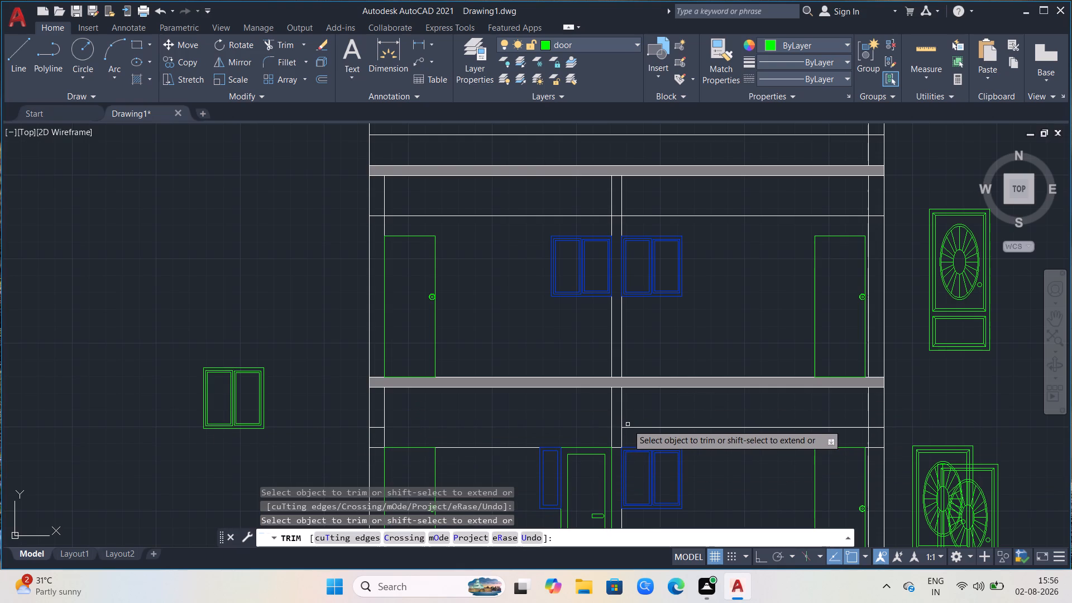
pyautogui.click(630, 429)
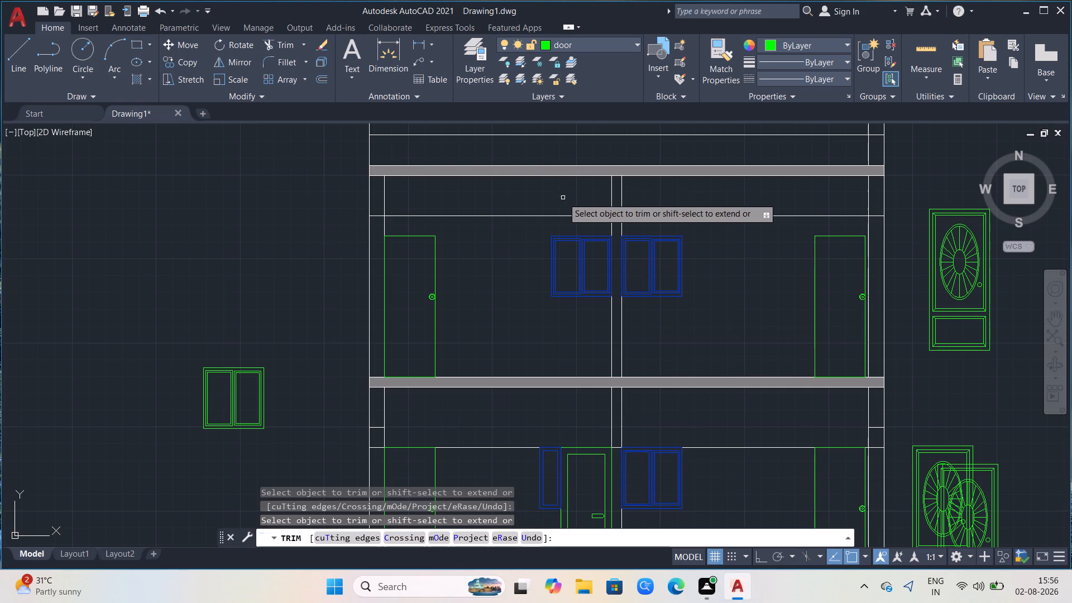
# Trim the first-floor offset line across both rooms and the middle wall, keeping only the pieces within the outer walls.
pyautogui.moveTo(529, 210); pyautogui.dragTo(520, 224)
pyautogui.click(513, 225)
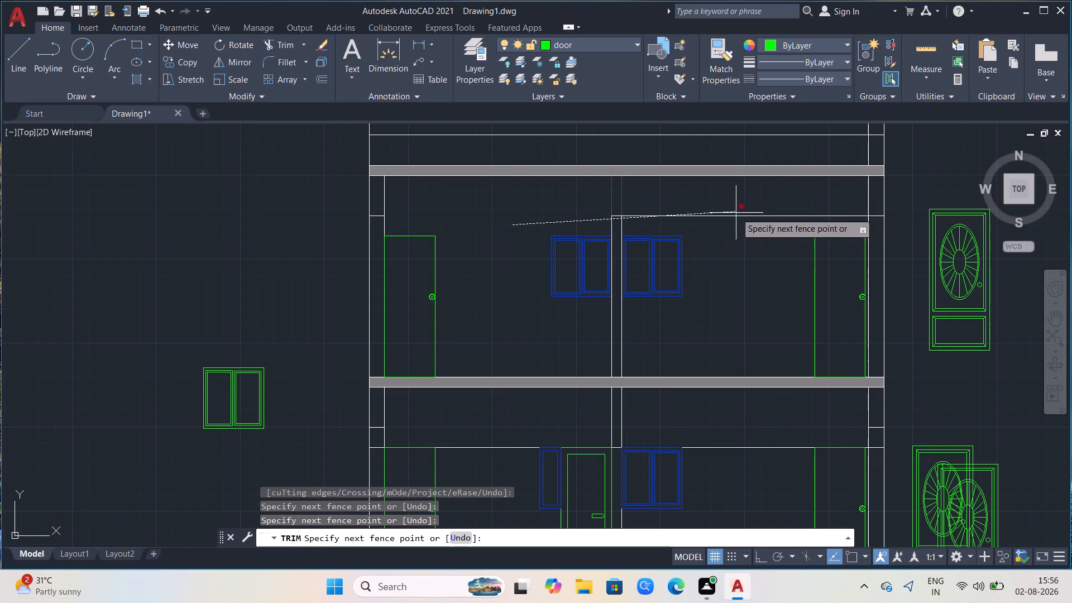
pyautogui.click(486, 231)
pyautogui.click(674, 209)
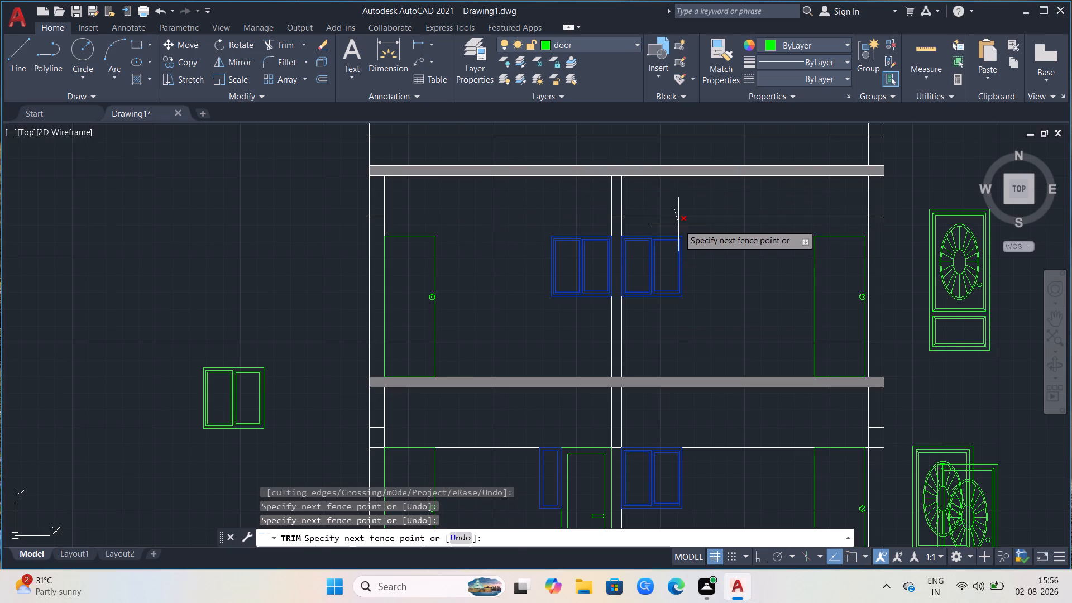
pyautogui.click(678, 225)
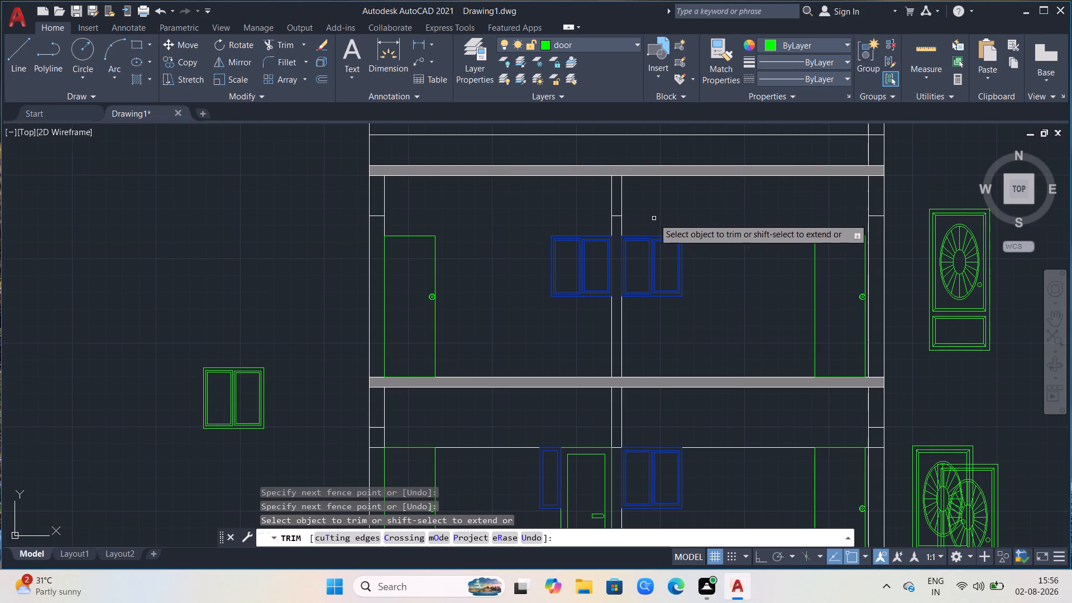
pyautogui.click(657, 217)
pyautogui.click(680, 218)
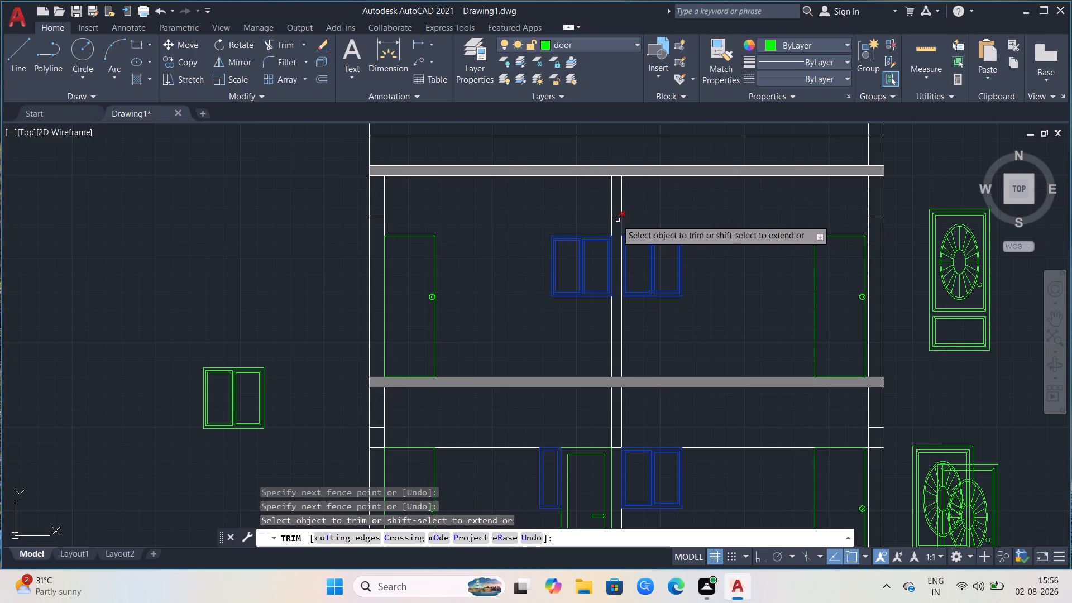
pyautogui.click(615, 218)
# Trim the underside lines of the upper slab and the slab between the storeys where they cross both outer walls.
pyautogui.scroll(-1, 636, 315)
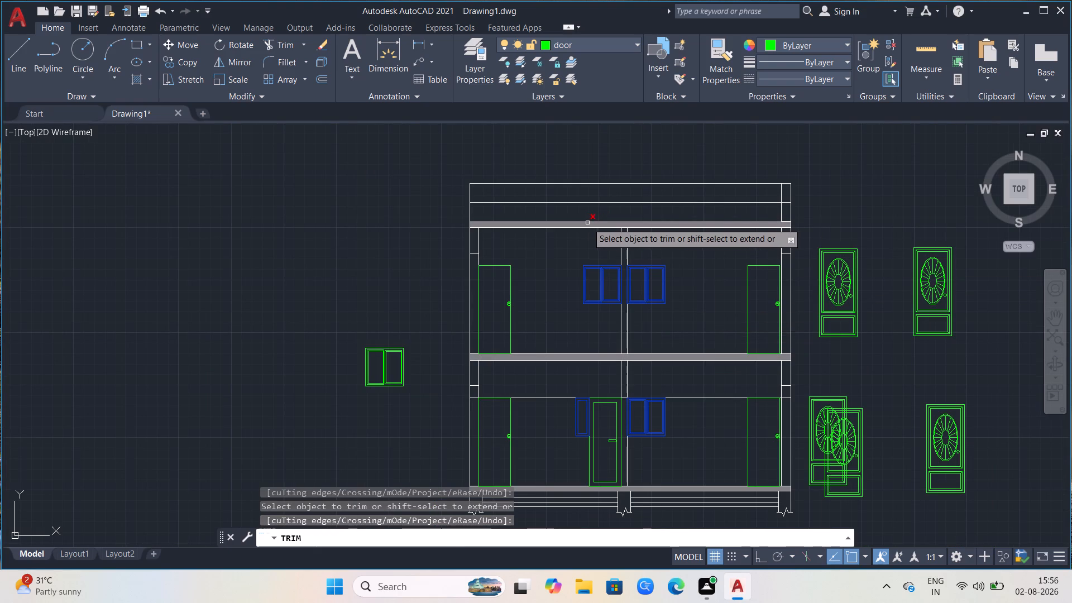
pyautogui.scroll(1, 706, 184)
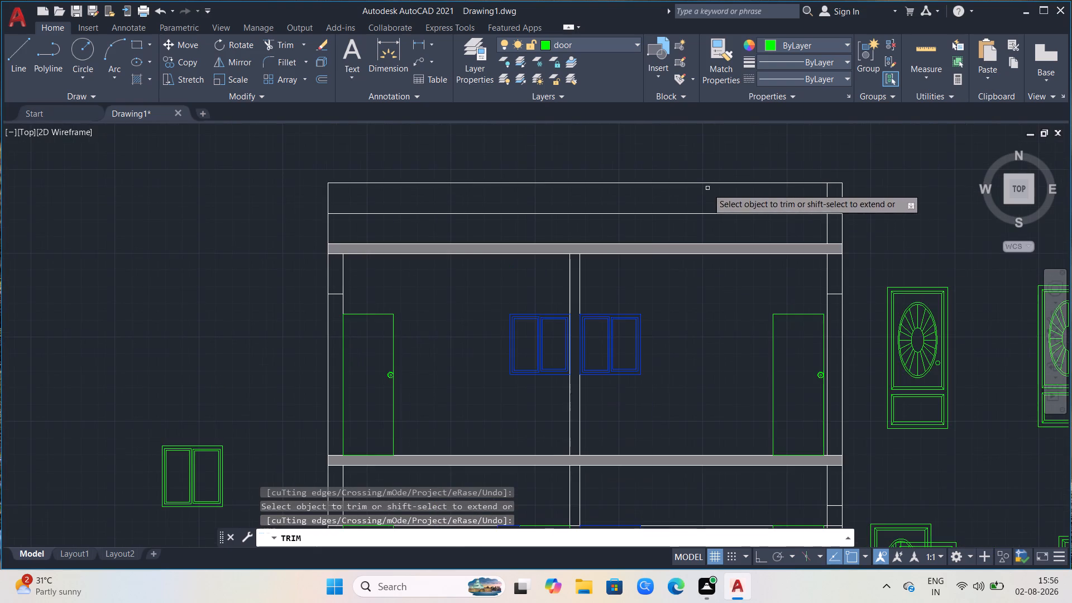
pyautogui.scroll(-1, 616, 238)
pyautogui.scroll(1, 473, 273)
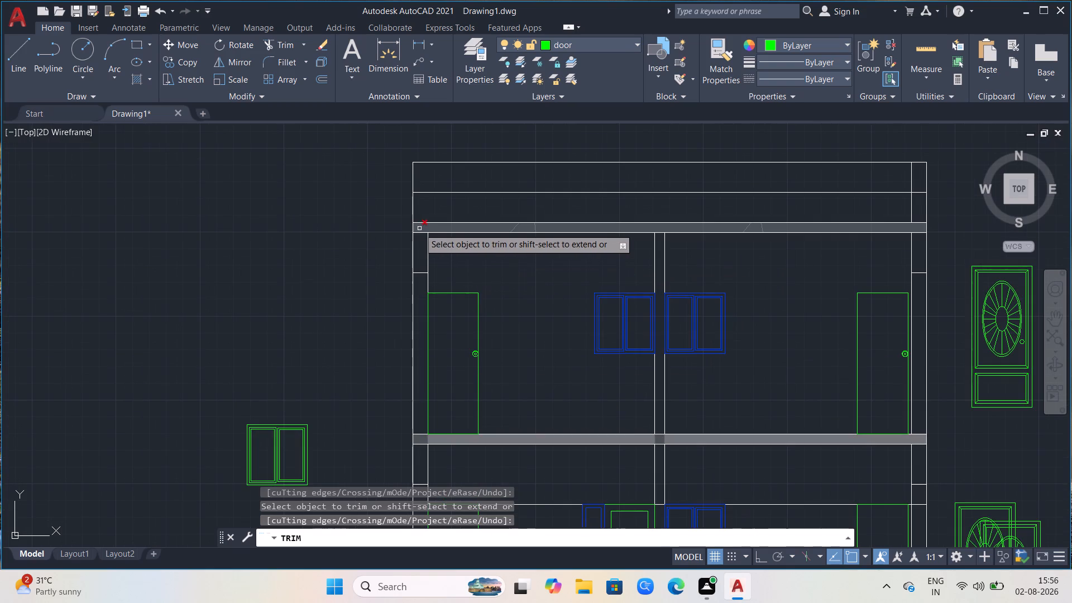
pyautogui.click(419, 232)
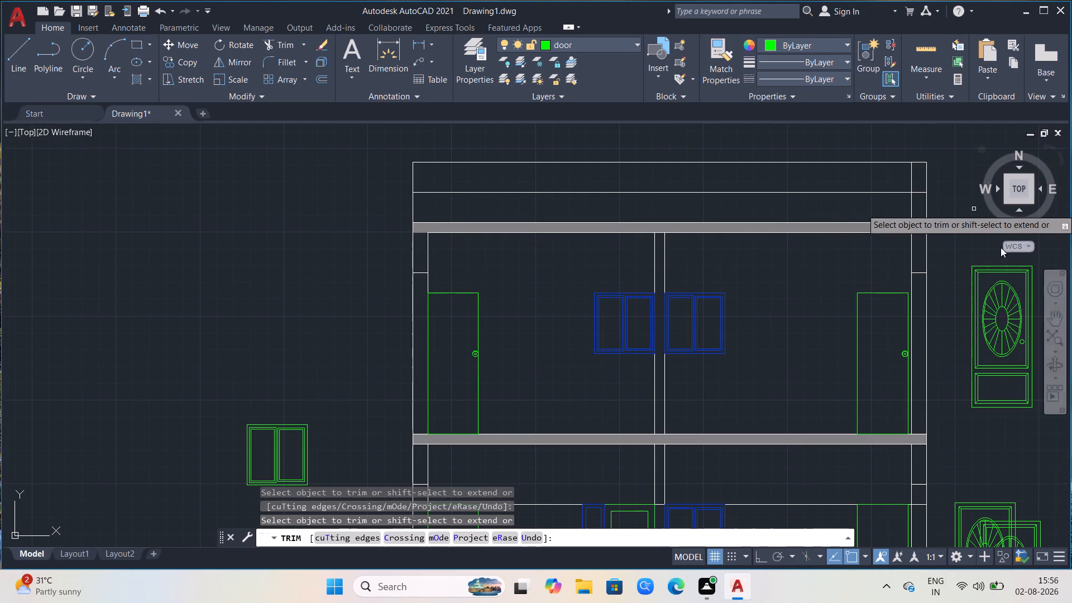
pyautogui.scroll(2, 950, 237)
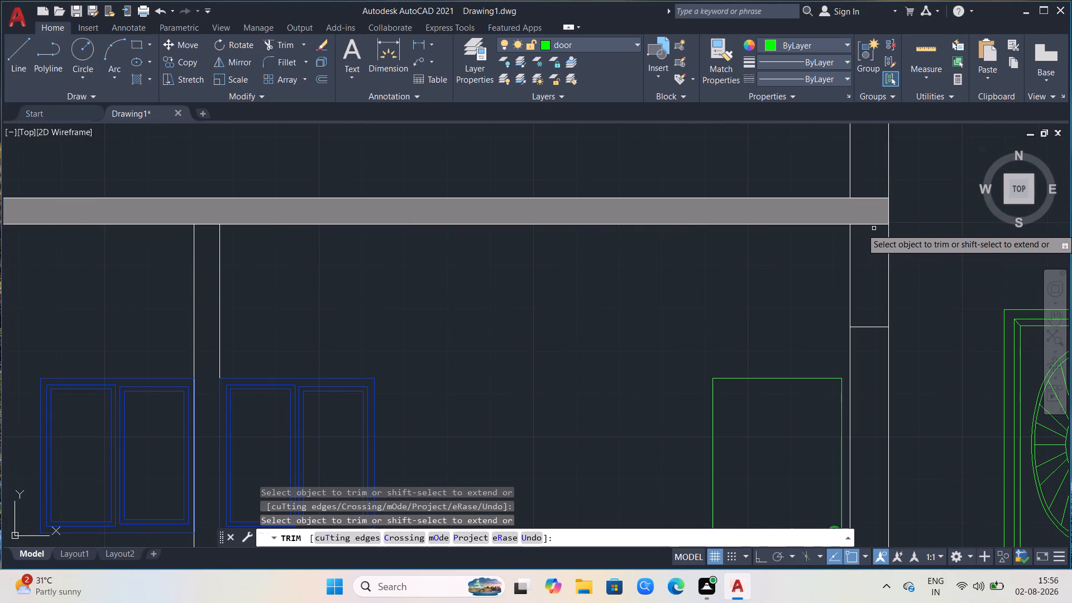
pyautogui.click(873, 226)
pyautogui.scroll(-2, 629, 268)
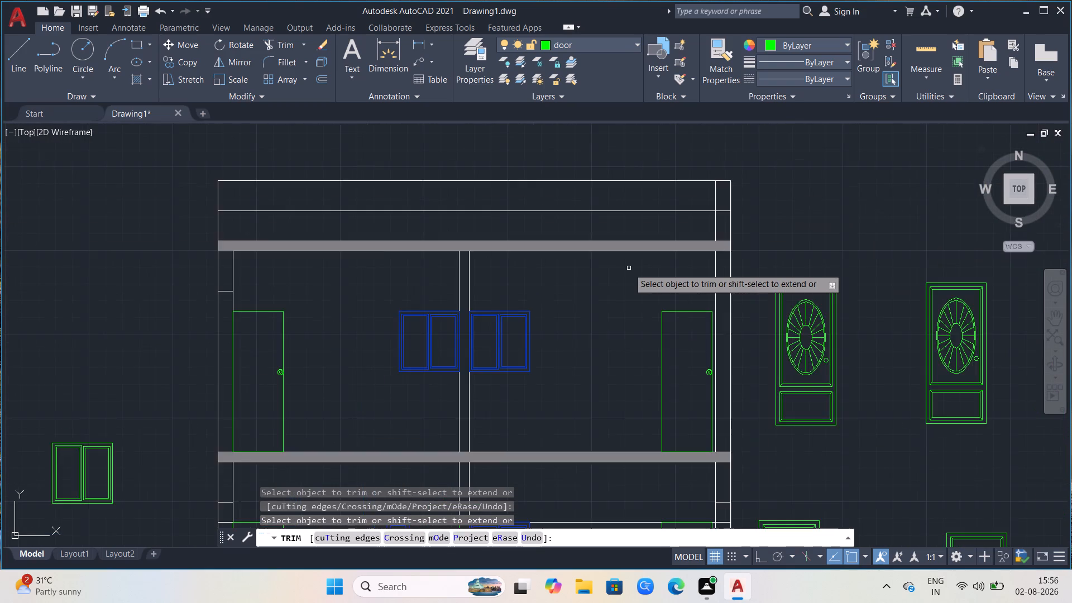
pyautogui.scroll(-1, 629, 268)
pyautogui.scroll(2, 696, 441)
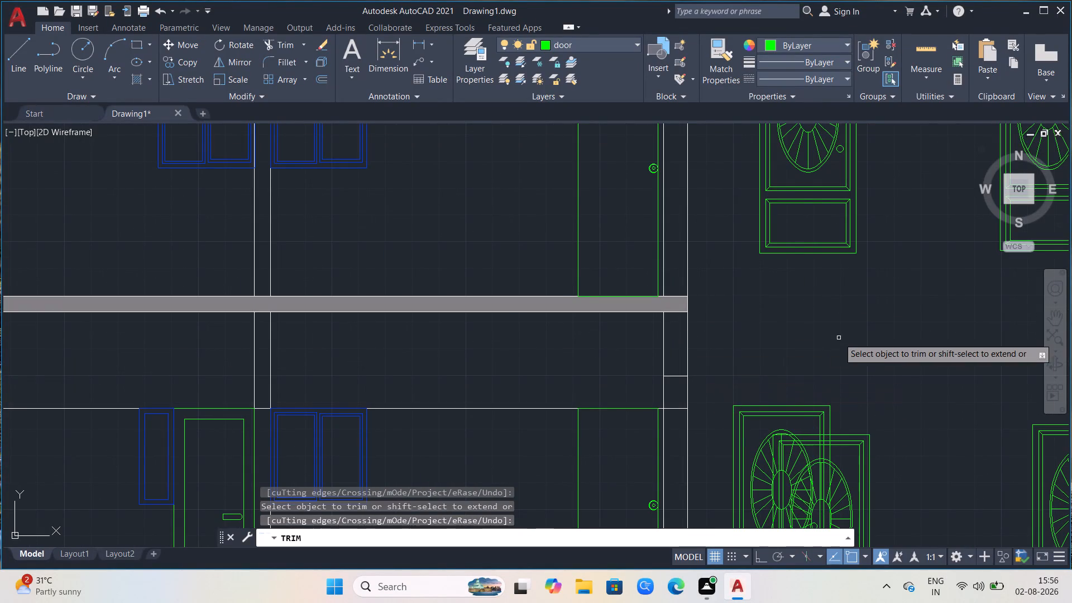
pyautogui.scroll(-1, 839, 338)
pyautogui.click(737, 324)
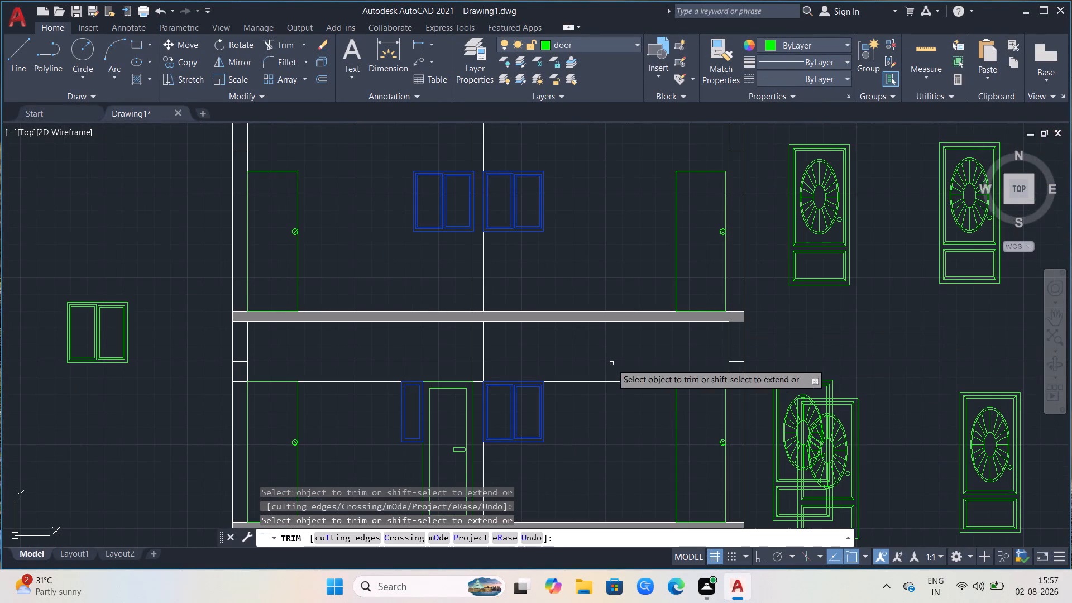
pyautogui.click(243, 322)
# Trim the ground-floor door-head line where it crosses the outer wall on the side of the spare door blocks.
pyautogui.scroll(-1, 689, 321)
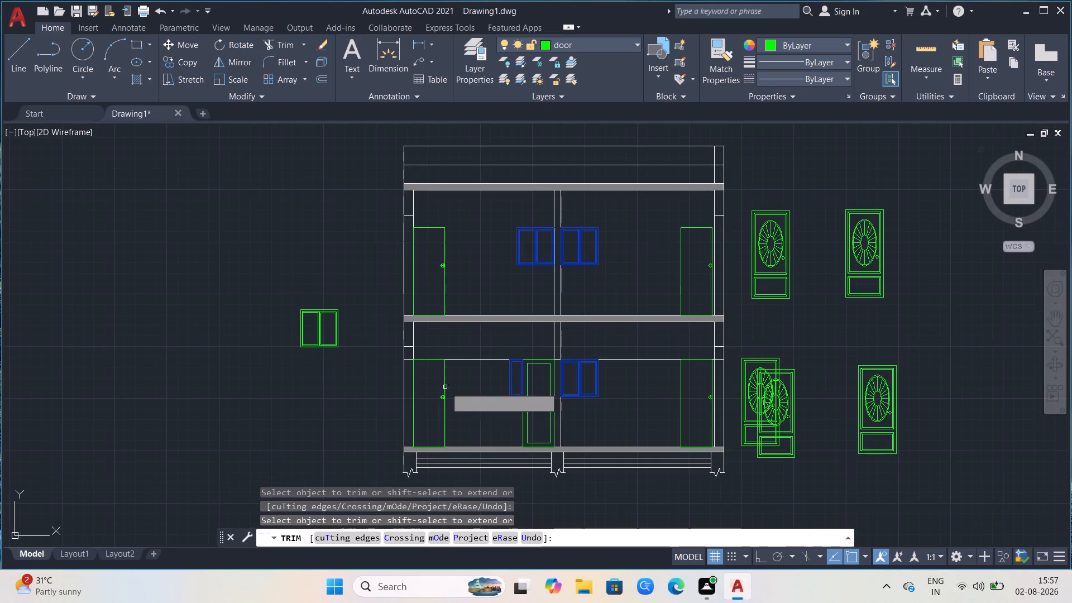
pyautogui.scroll(-1, 336, 372)
pyautogui.scroll(2, 551, 429)
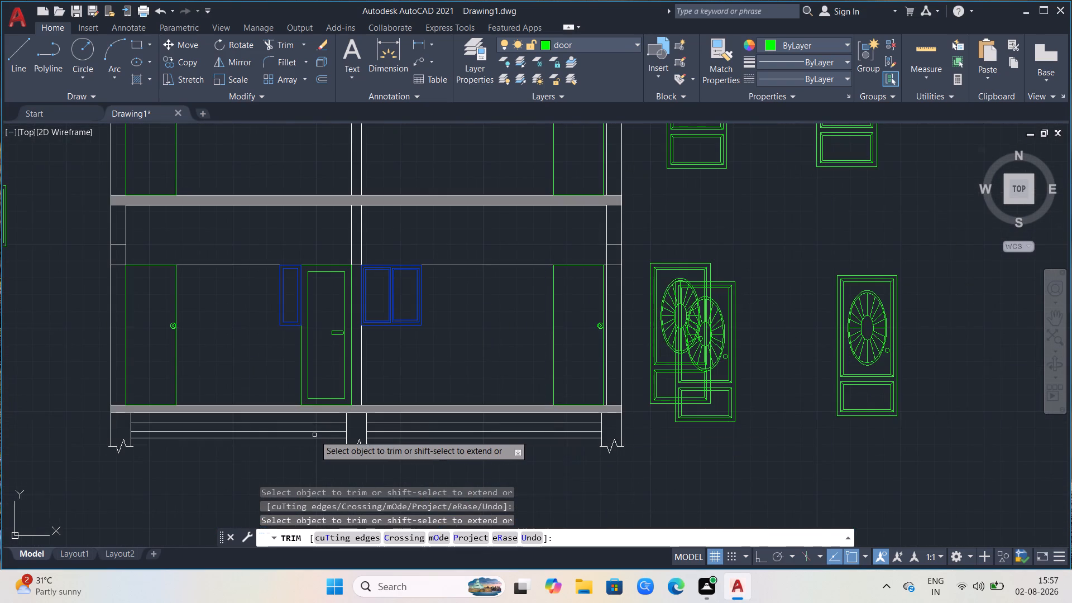
pyautogui.scroll(1, 314, 435)
pyautogui.scroll(-2, 395, 377)
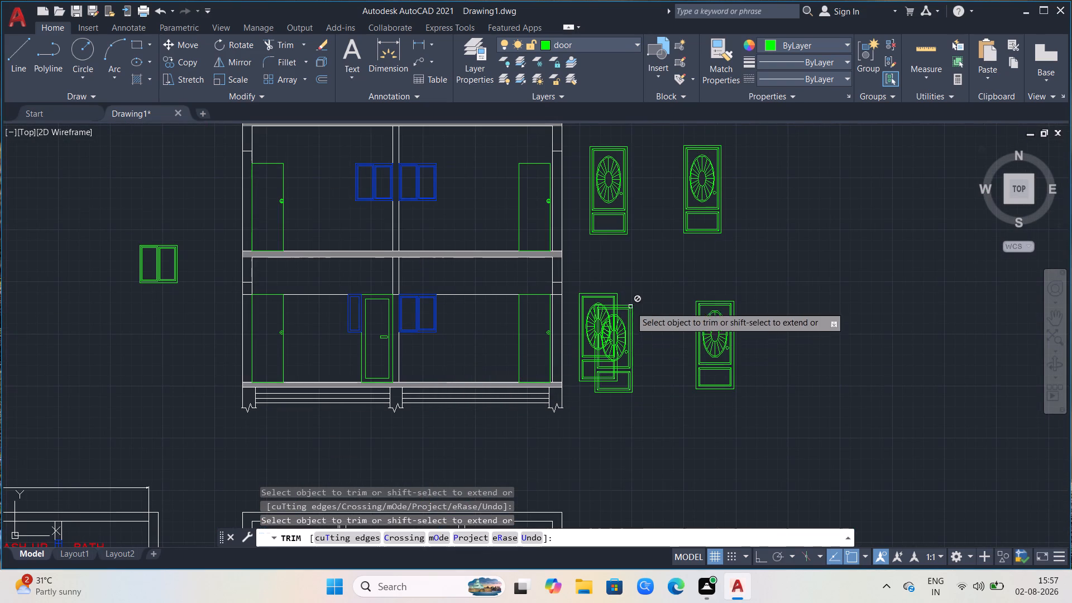
pyautogui.click(558, 295)
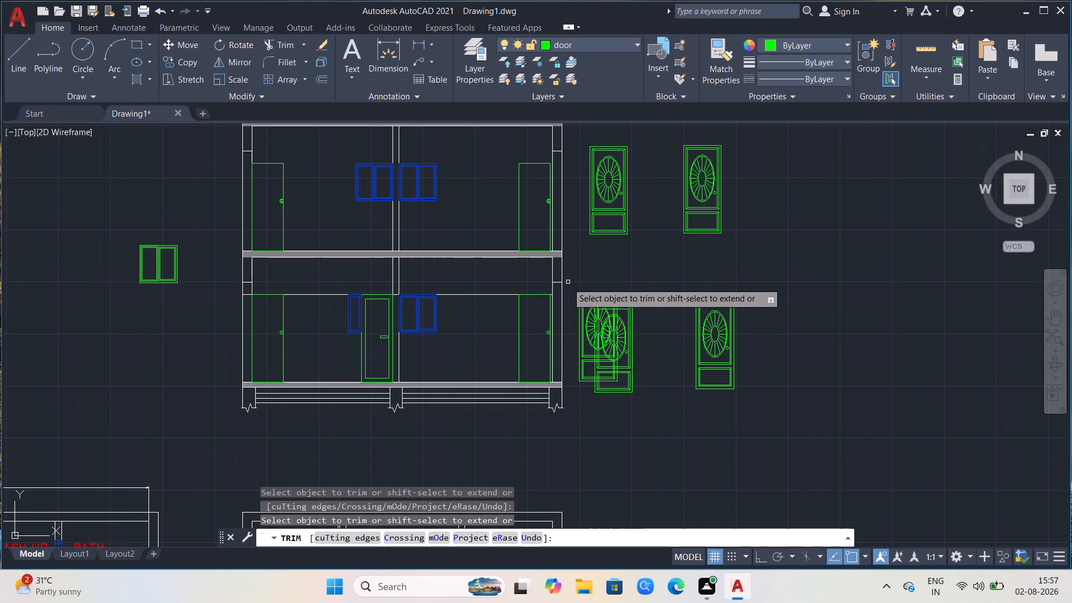
# Examine the whole section together with the ground and first floor plans below it.
pyautogui.scroll(2, 567, 283)
pyautogui.scroll(-2, 567, 294)
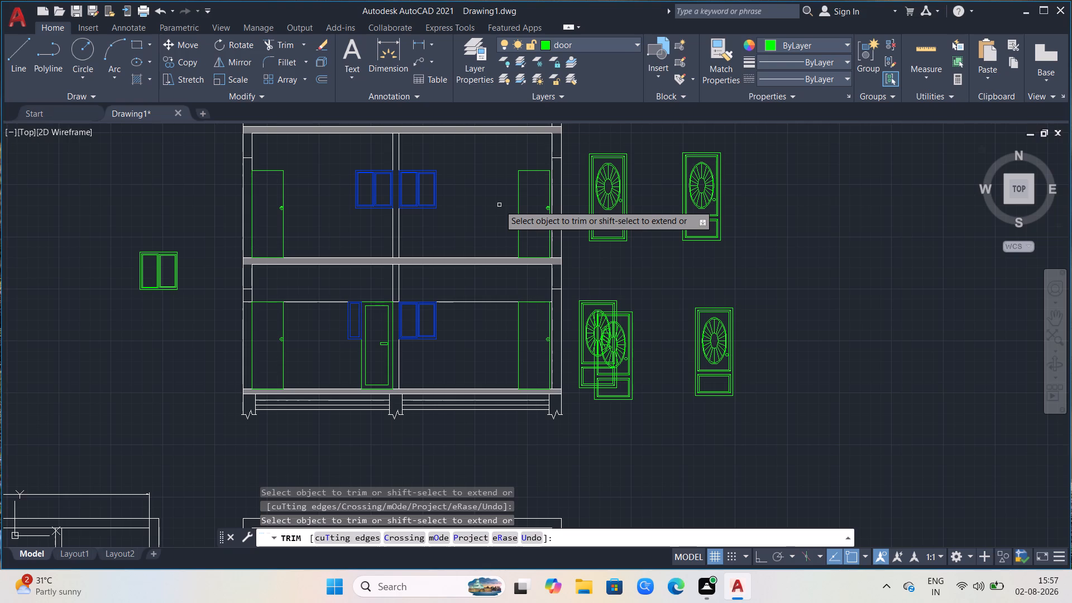
pyautogui.scroll(1, 499, 205)
pyautogui.scroll(-1, 499, 205)
pyautogui.scroll(1, 499, 205)
pyautogui.scroll(-1, 499, 205)
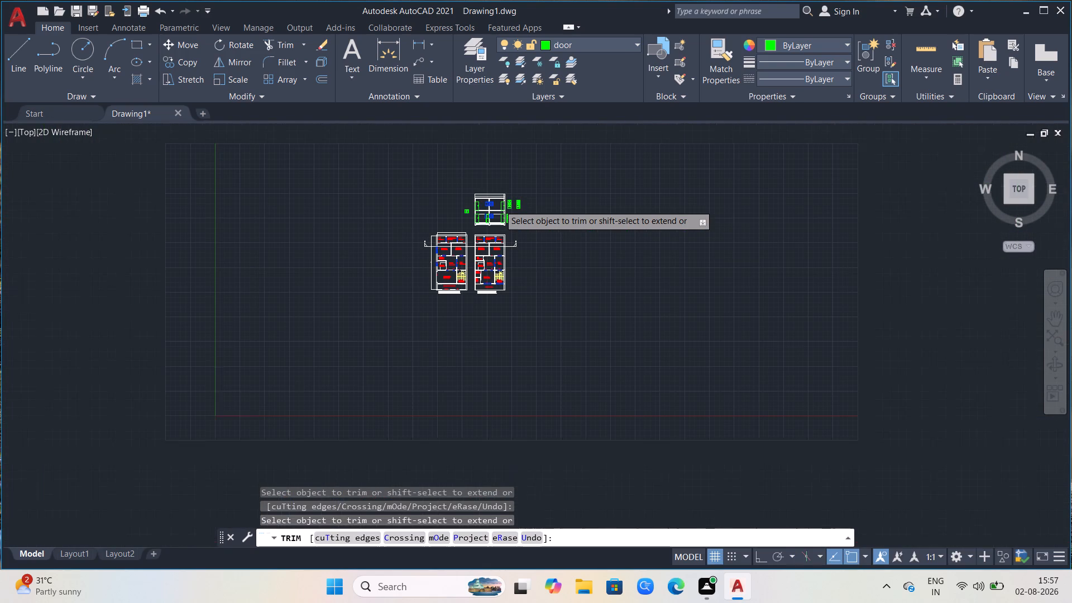
pyautogui.scroll(-1, 518, 177)
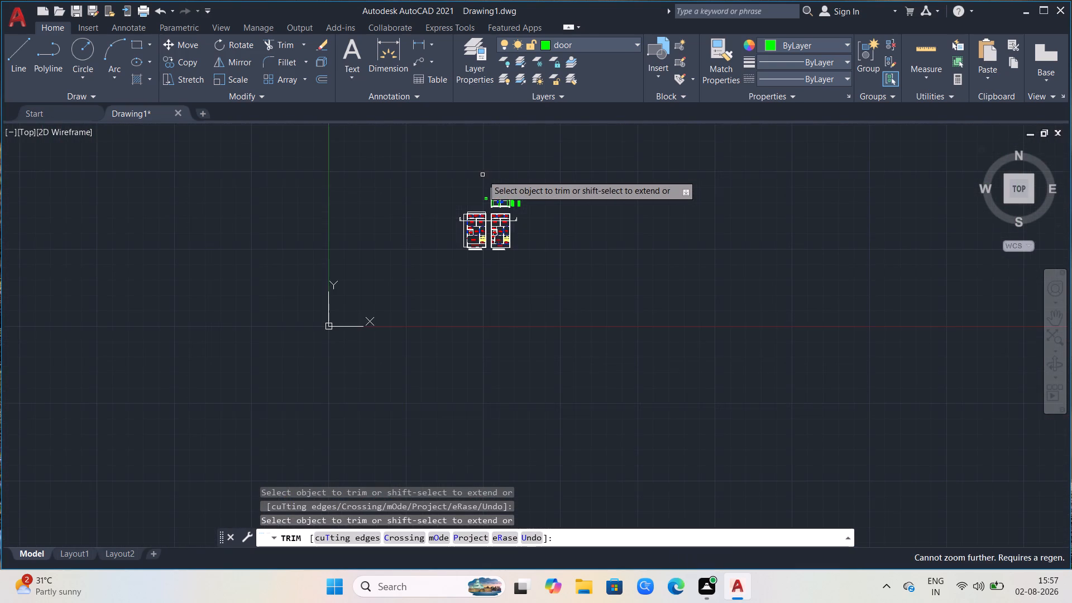
pyautogui.scroll(-1, 482, 175)
pyautogui.scroll(2, 487, 170)
pyautogui.scroll(1, 337, 198)
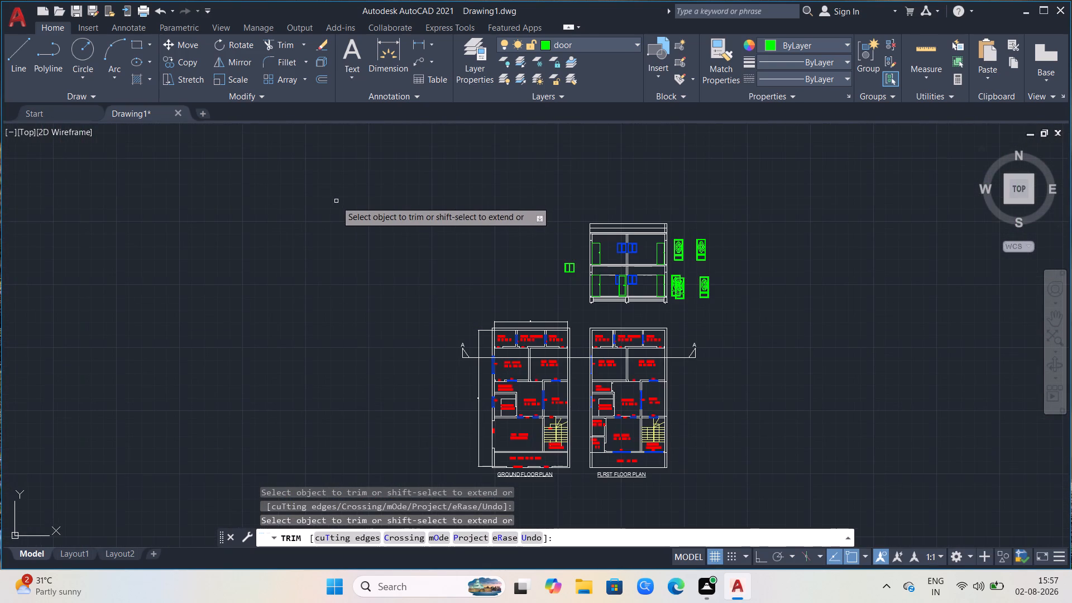
pyautogui.scroll(-1, 339, 210)
pyautogui.scroll(1, 343, 209)
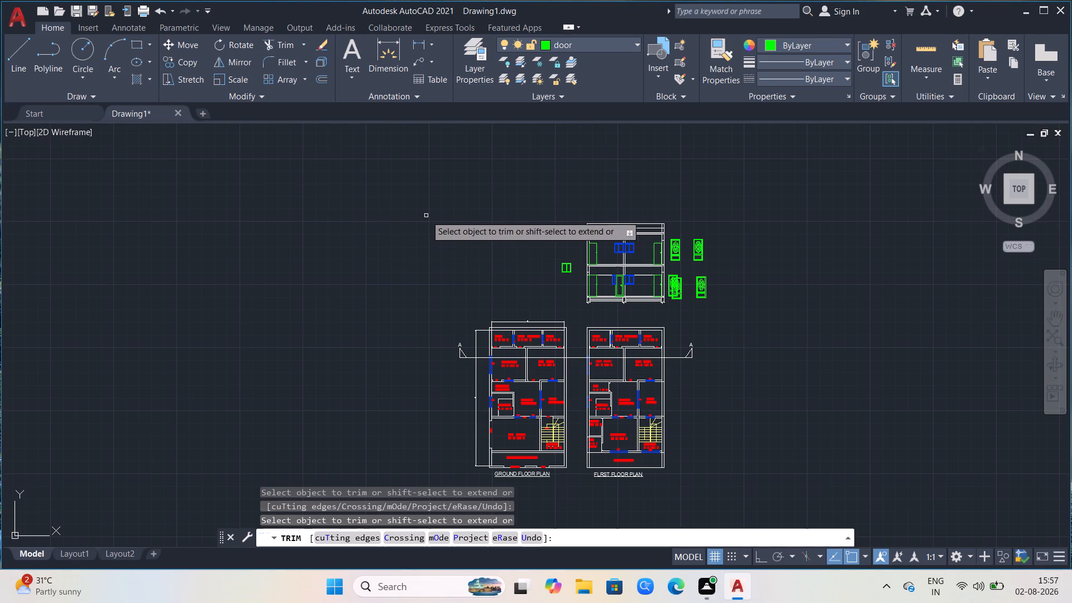
pyautogui.scroll(-1, 419, 272)
pyautogui.scroll(2, 421, 272)
pyautogui.scroll(-1, 259, 233)
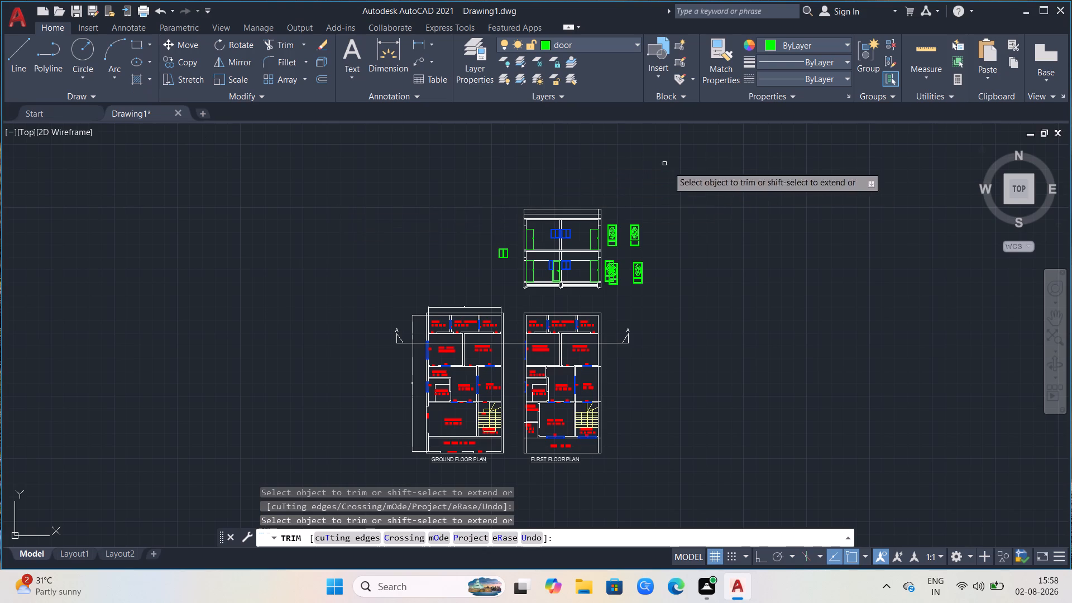
pyautogui.scroll(1, 680, 343)
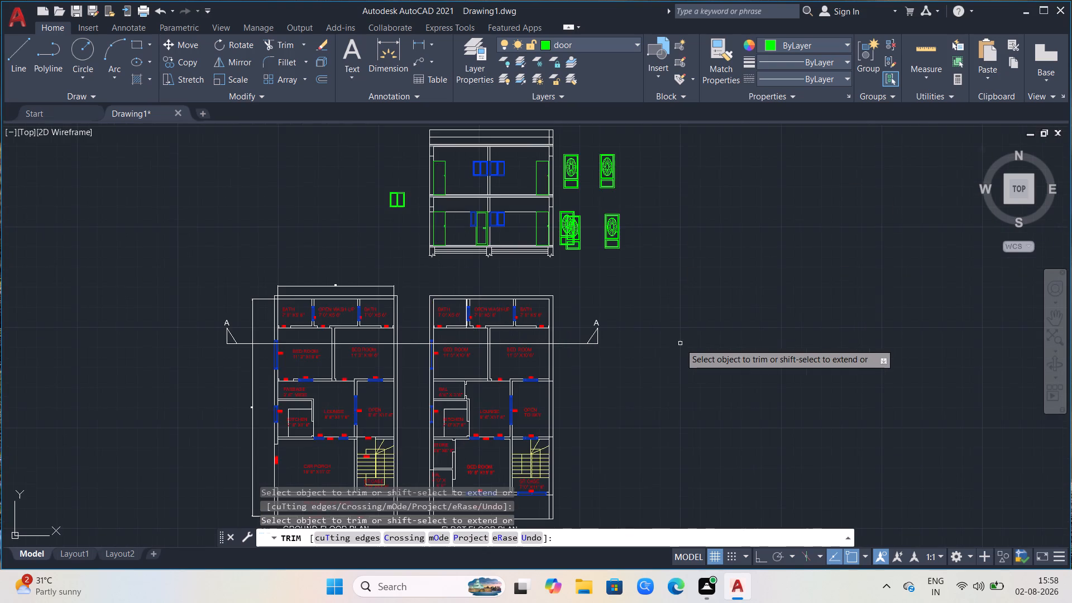
pyautogui.scroll(-1, 635, 338)
pyautogui.scroll(2, 526, 238)
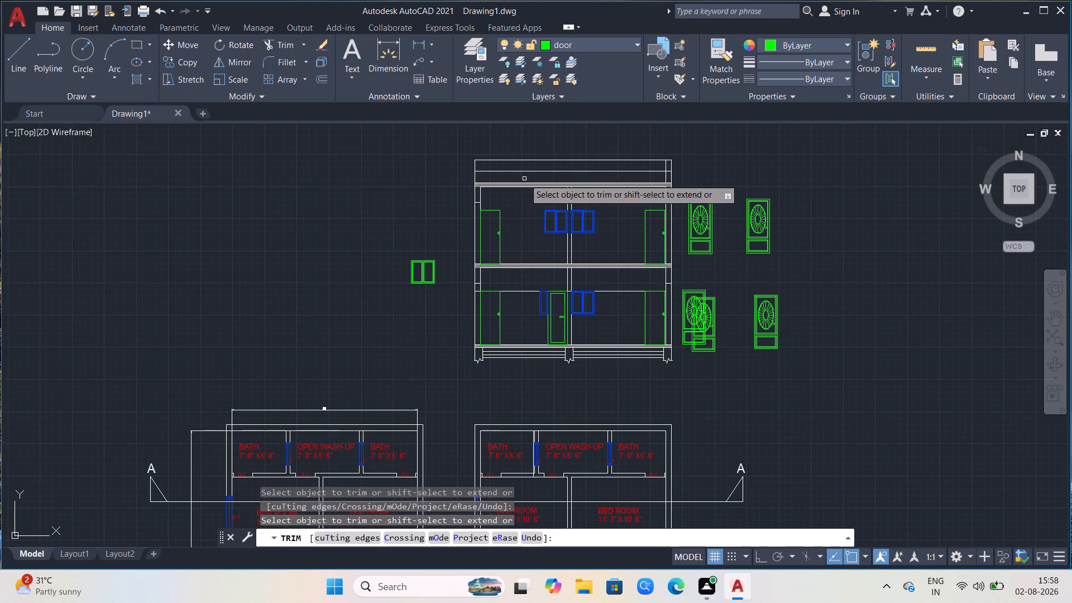
pyautogui.scroll(1, 524, 179)
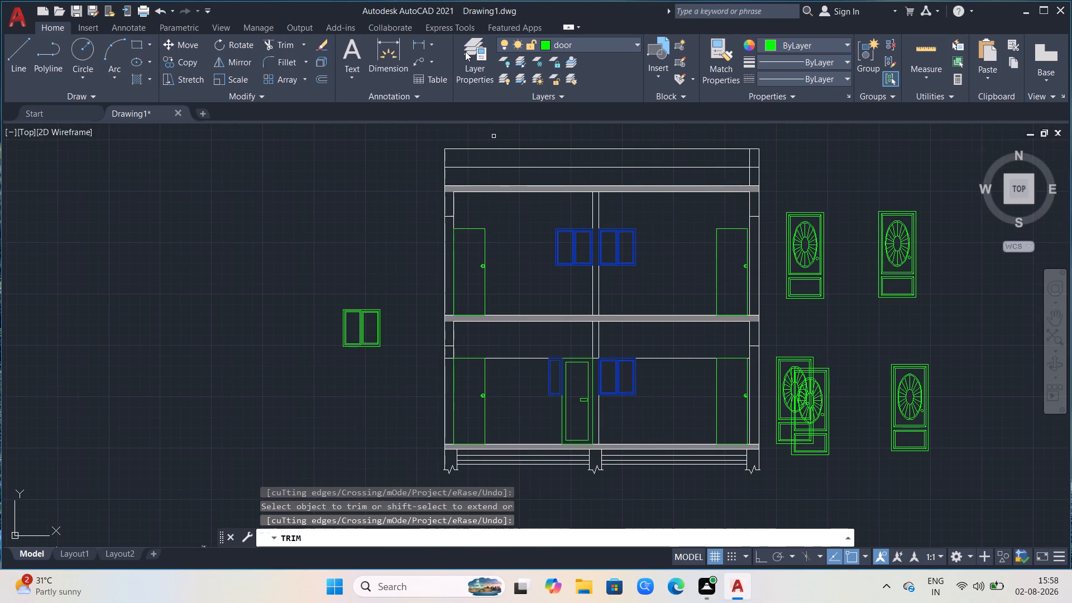
# On the Hatch layer, hatch both slabs together with the outer-wall pieces down to the 2' offset lines.
pyautogui.click(641, 43)
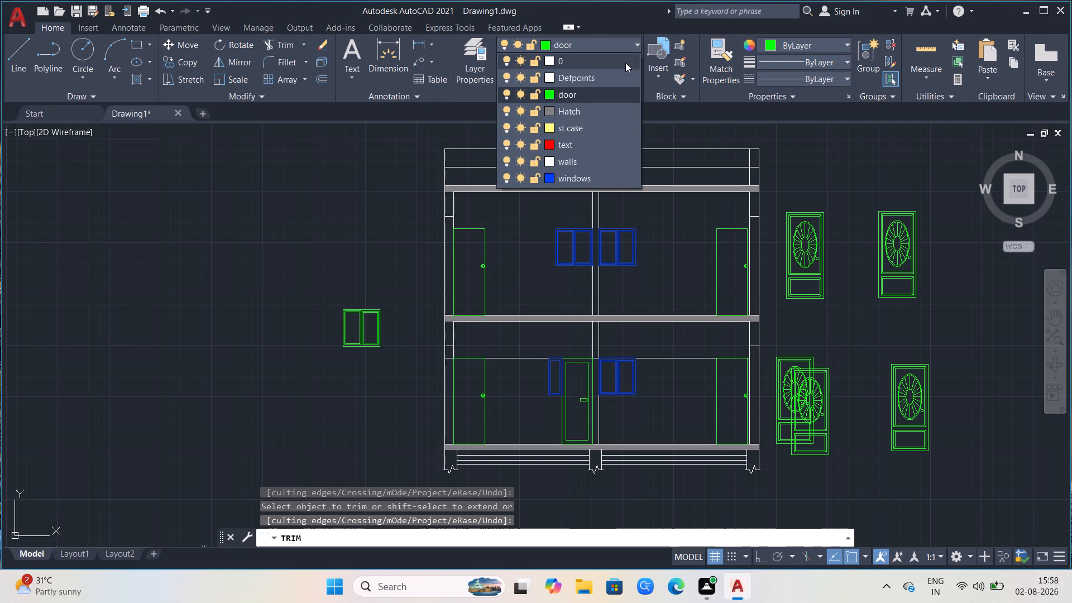
pyautogui.click(586, 108)
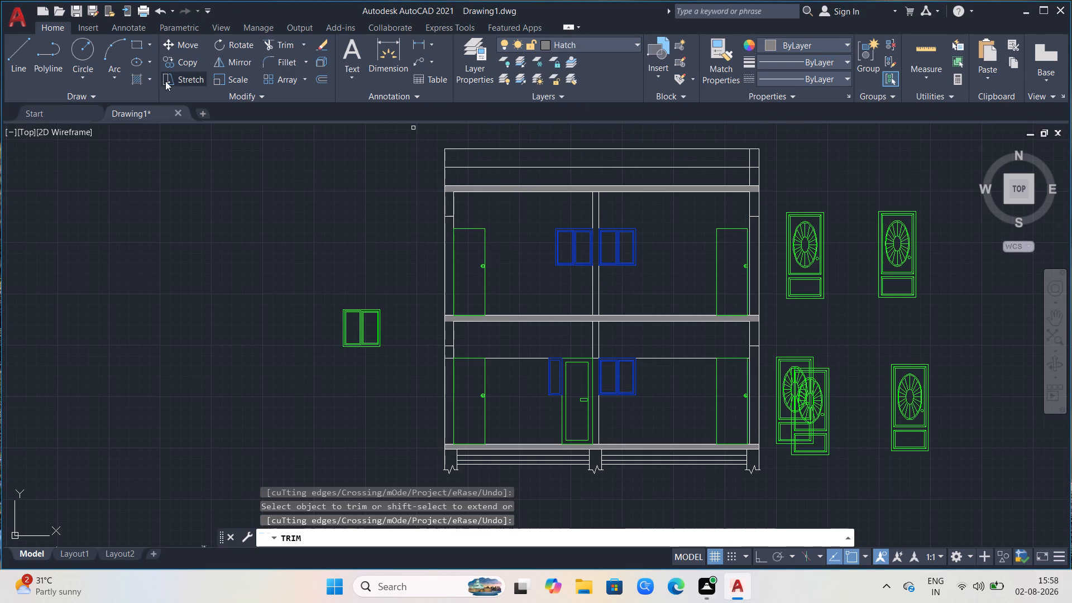
pyautogui.click(142, 79)
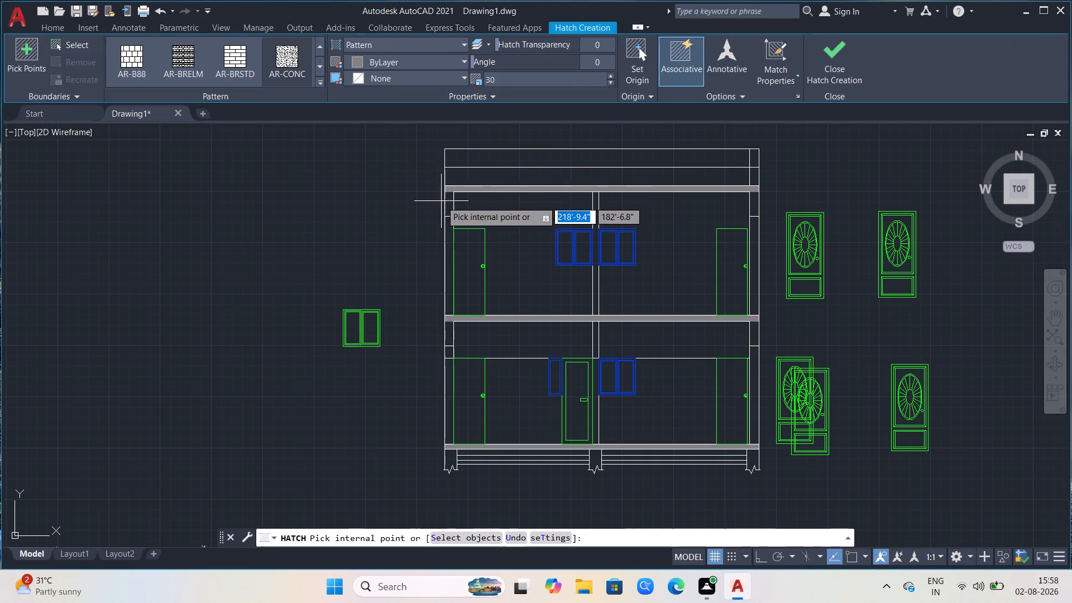
pyautogui.scroll(3, 449, 202)
pyautogui.click(449, 202)
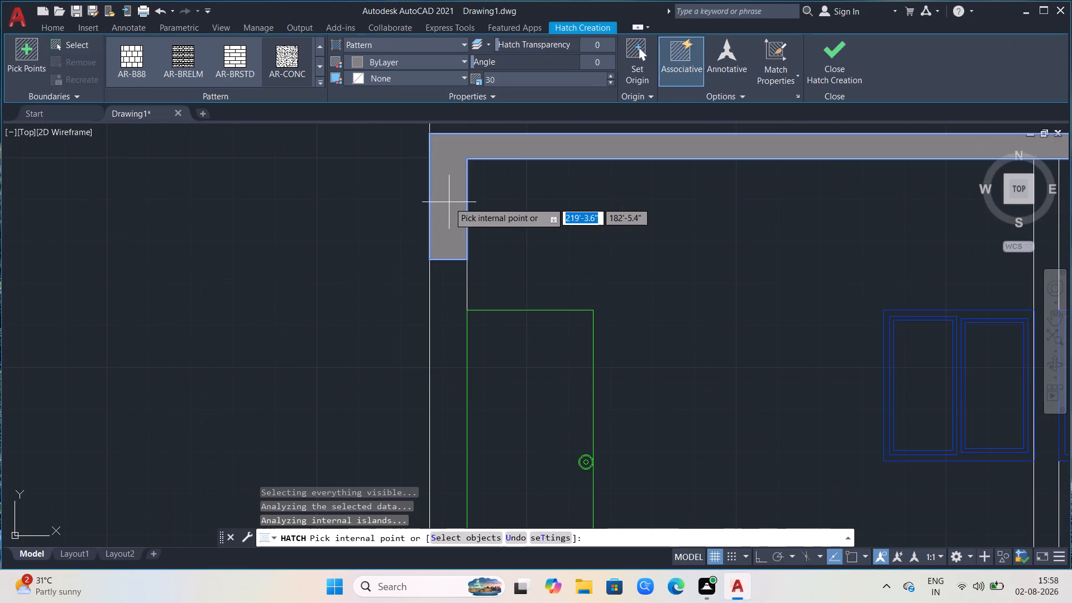
pyautogui.scroll(-2, 208, 226)
pyautogui.scroll(-2, 330, 165)
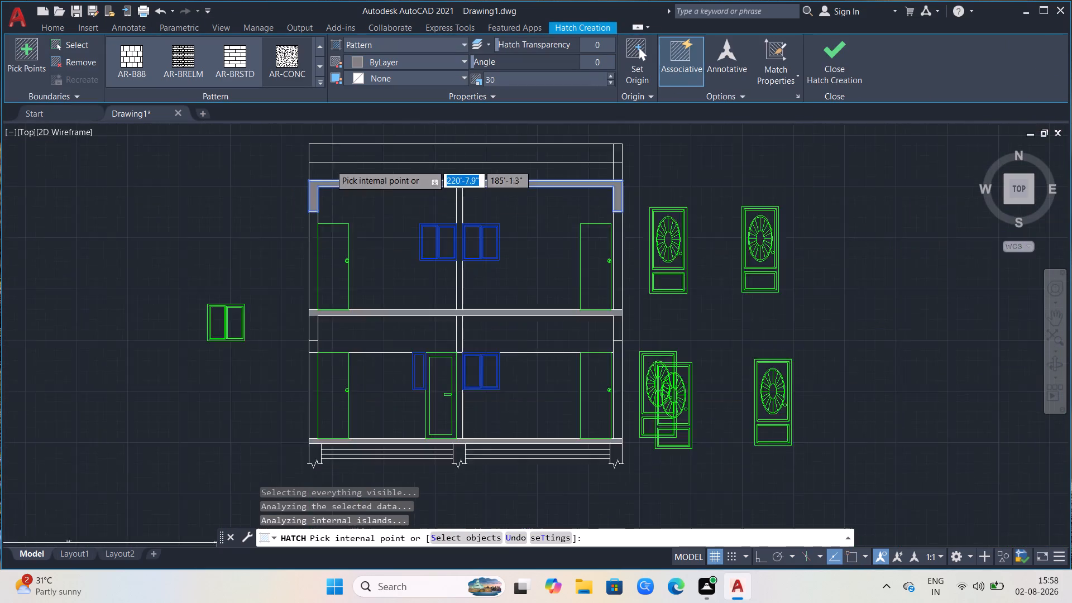
pyautogui.scroll(-1, 619, 204)
pyautogui.scroll(2, 554, 252)
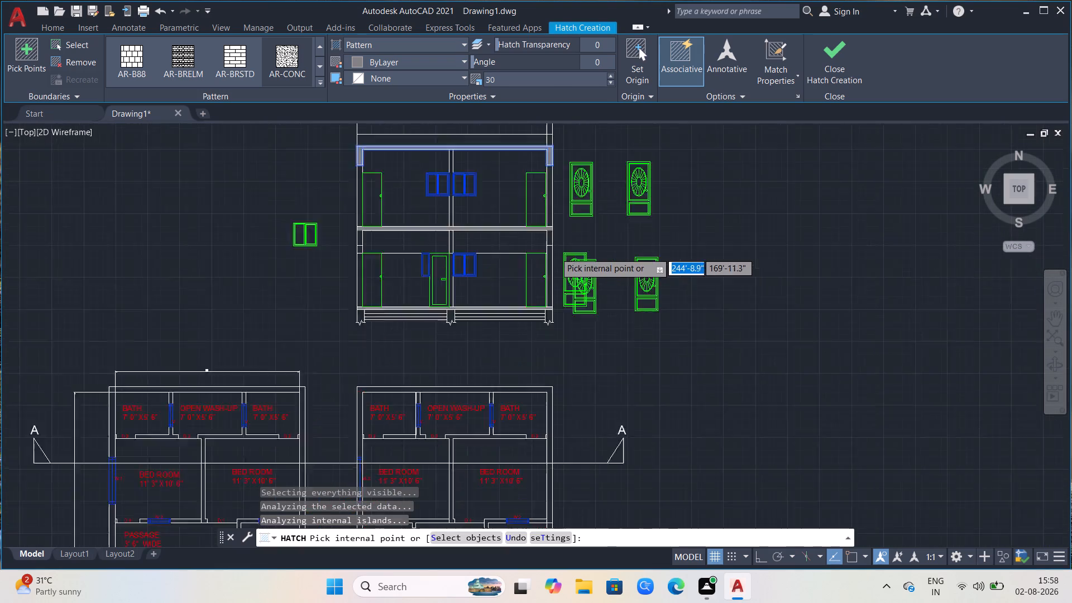
pyautogui.scroll(1, 555, 252)
pyautogui.click(545, 217)
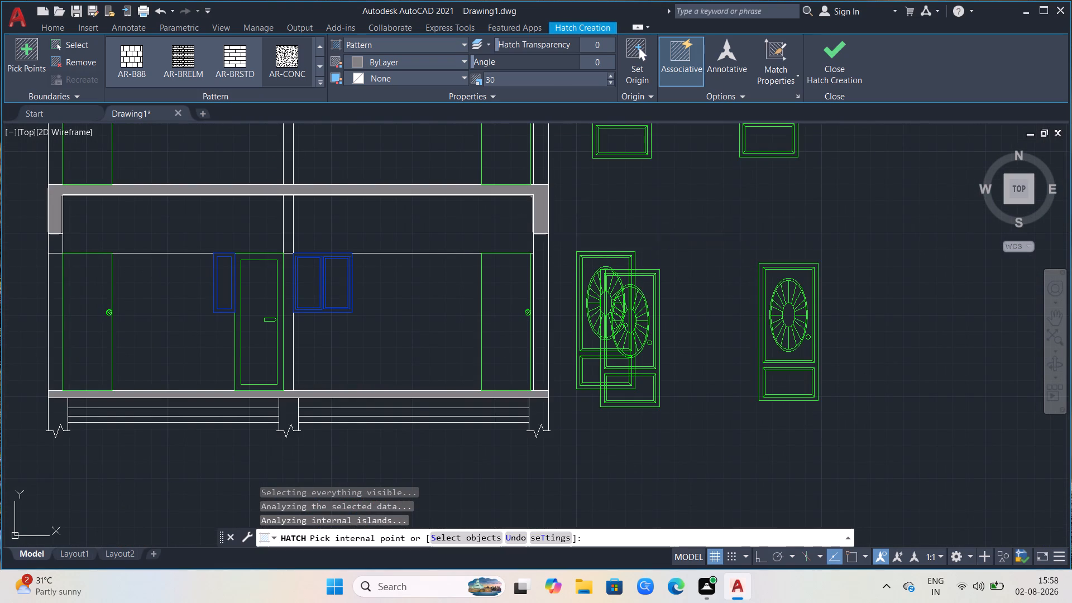
pyautogui.scroll(-3, 633, 217)
pyautogui.scroll(4, 502, 201)
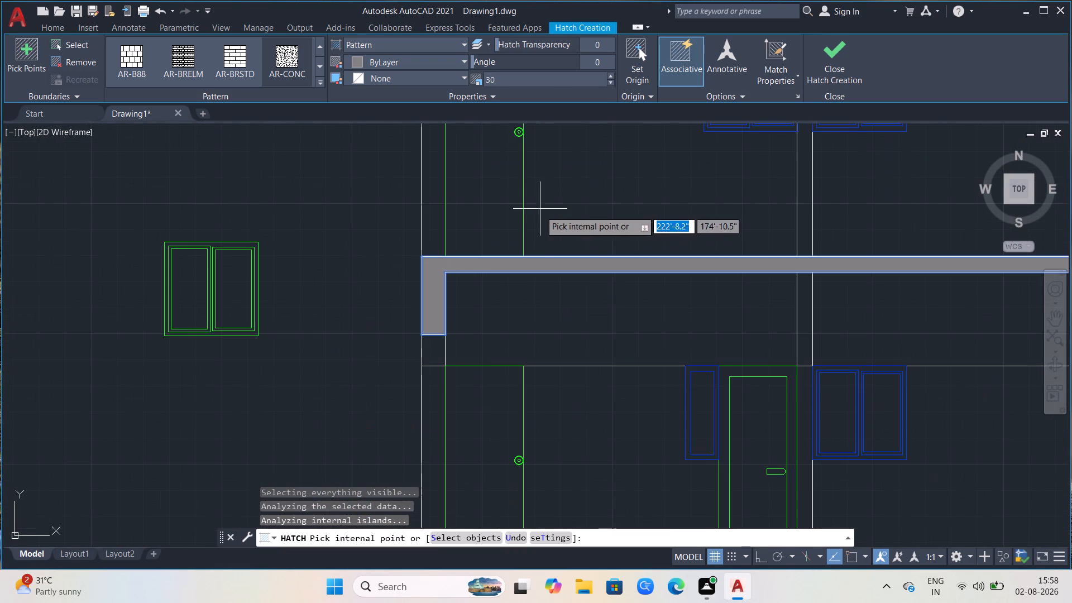
pyautogui.click(504, 265)
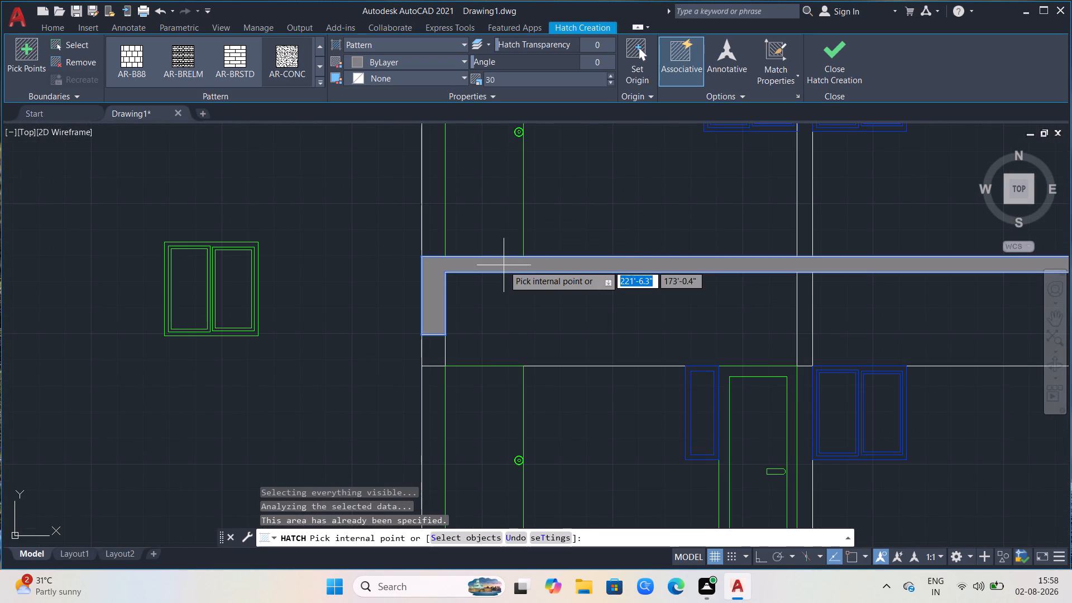
pyautogui.press('Delete')
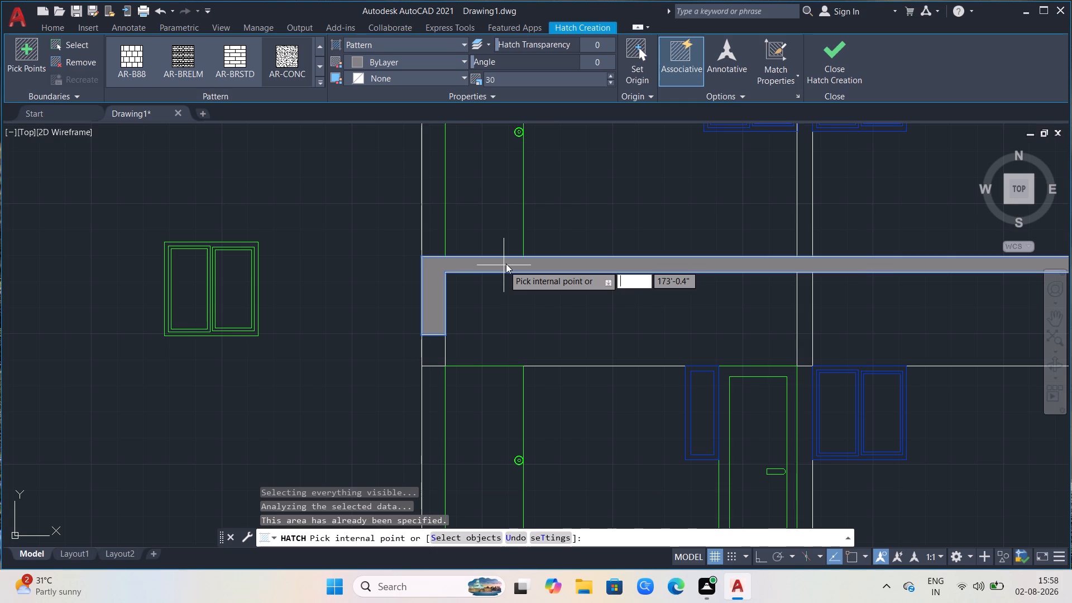
pyautogui.press('Escape')
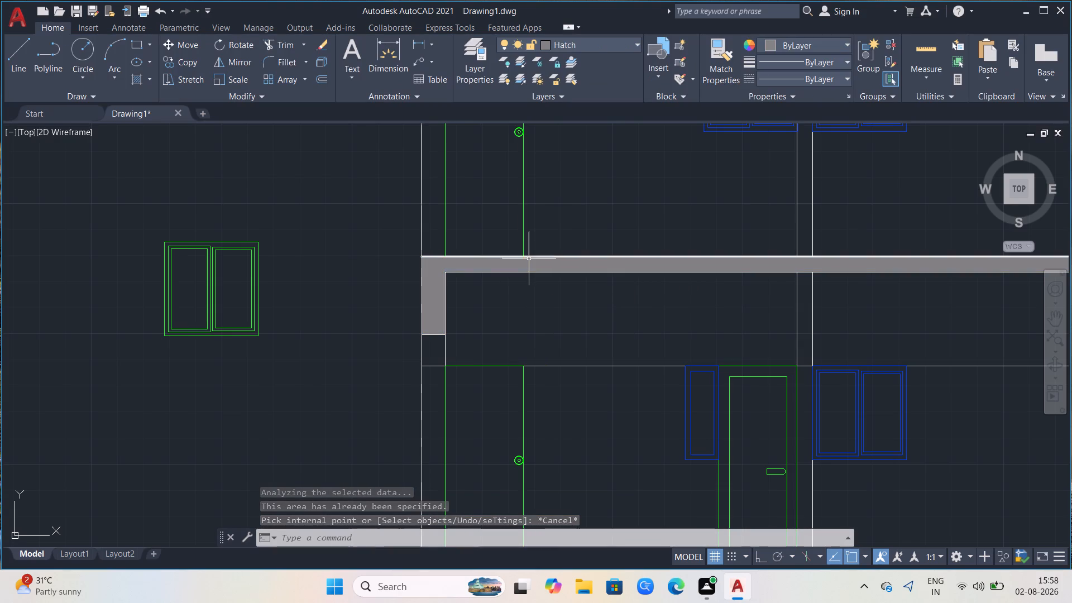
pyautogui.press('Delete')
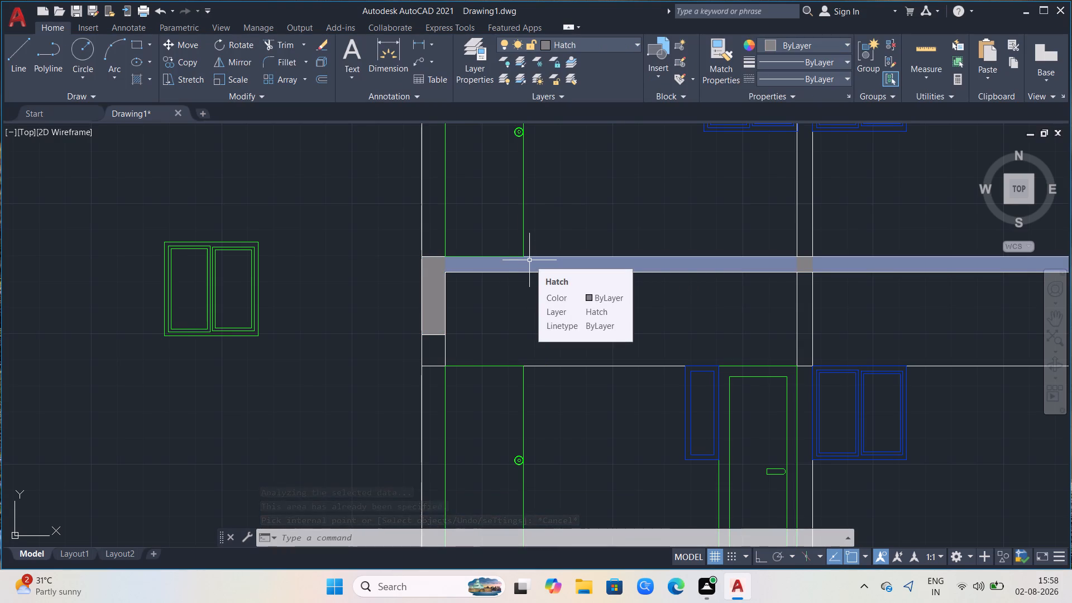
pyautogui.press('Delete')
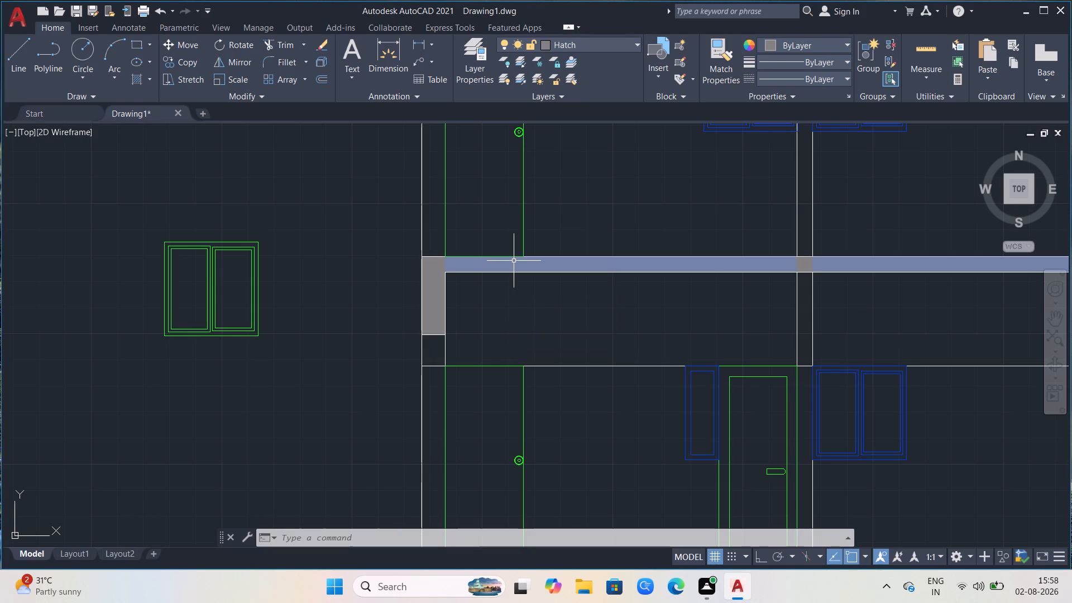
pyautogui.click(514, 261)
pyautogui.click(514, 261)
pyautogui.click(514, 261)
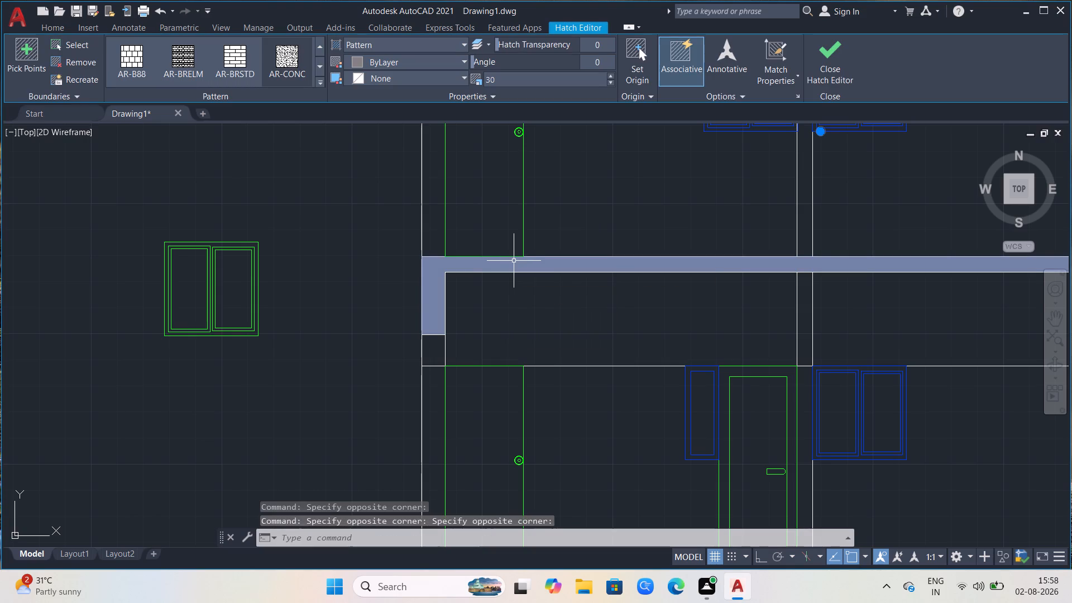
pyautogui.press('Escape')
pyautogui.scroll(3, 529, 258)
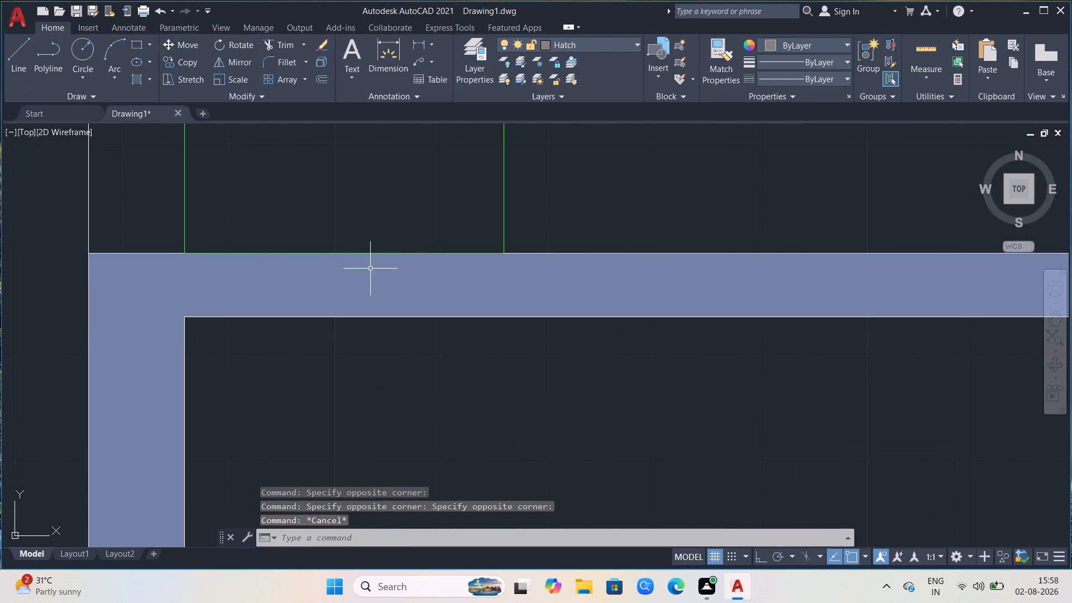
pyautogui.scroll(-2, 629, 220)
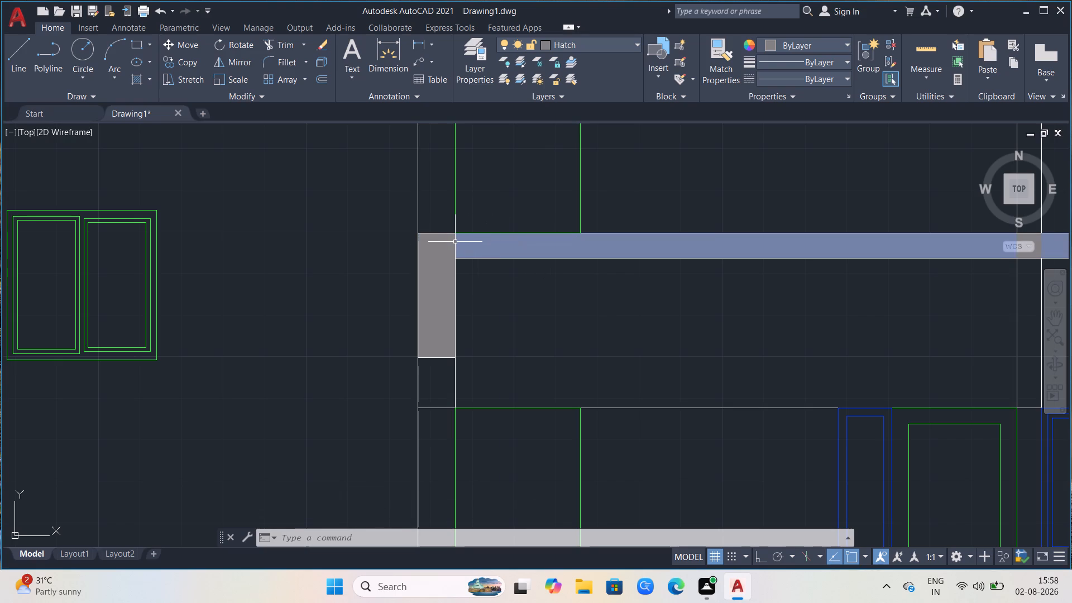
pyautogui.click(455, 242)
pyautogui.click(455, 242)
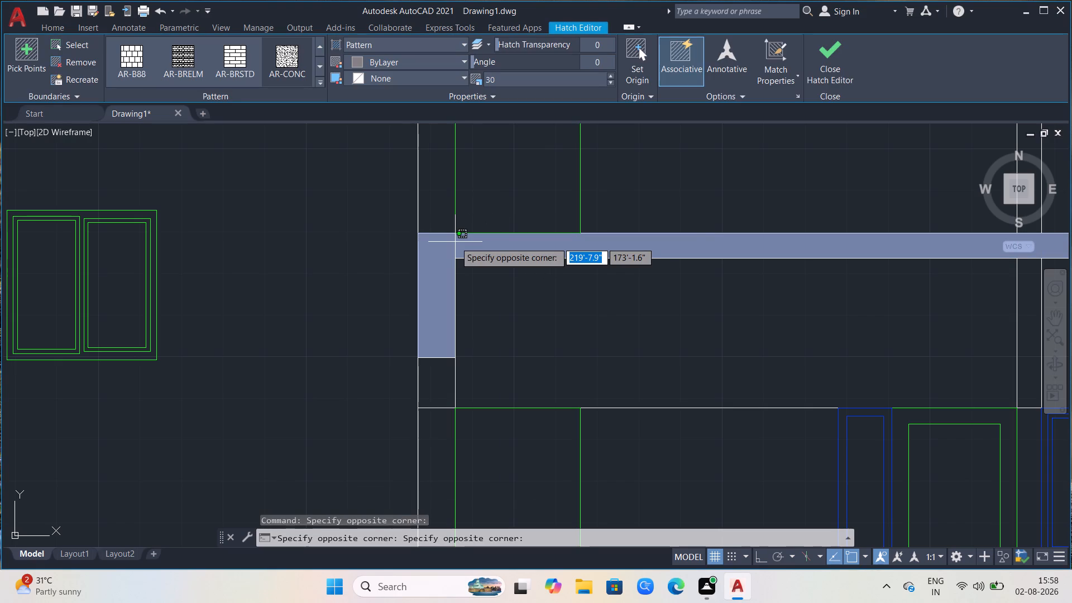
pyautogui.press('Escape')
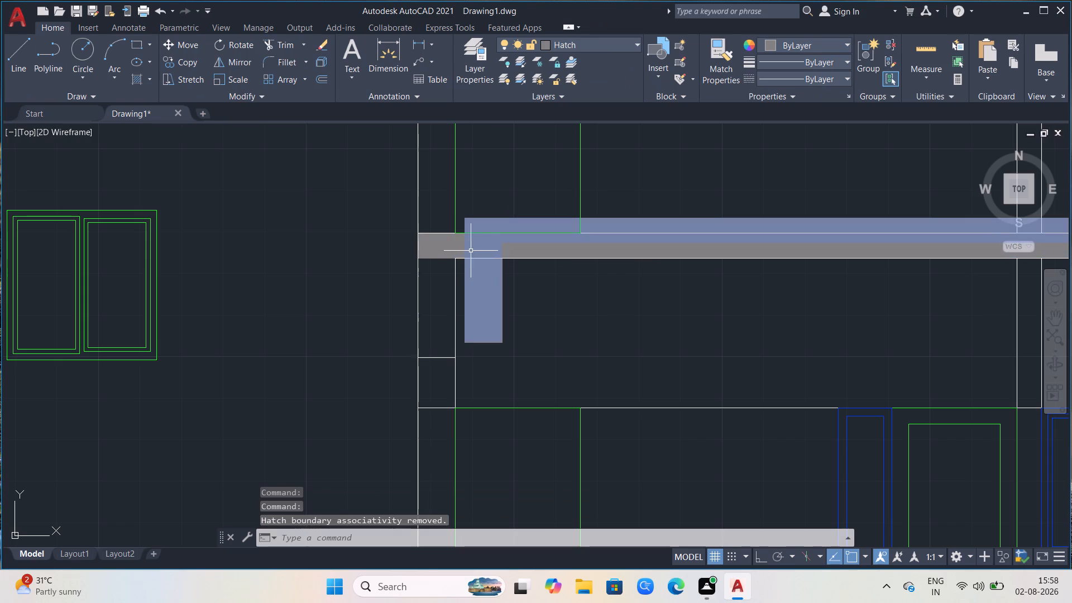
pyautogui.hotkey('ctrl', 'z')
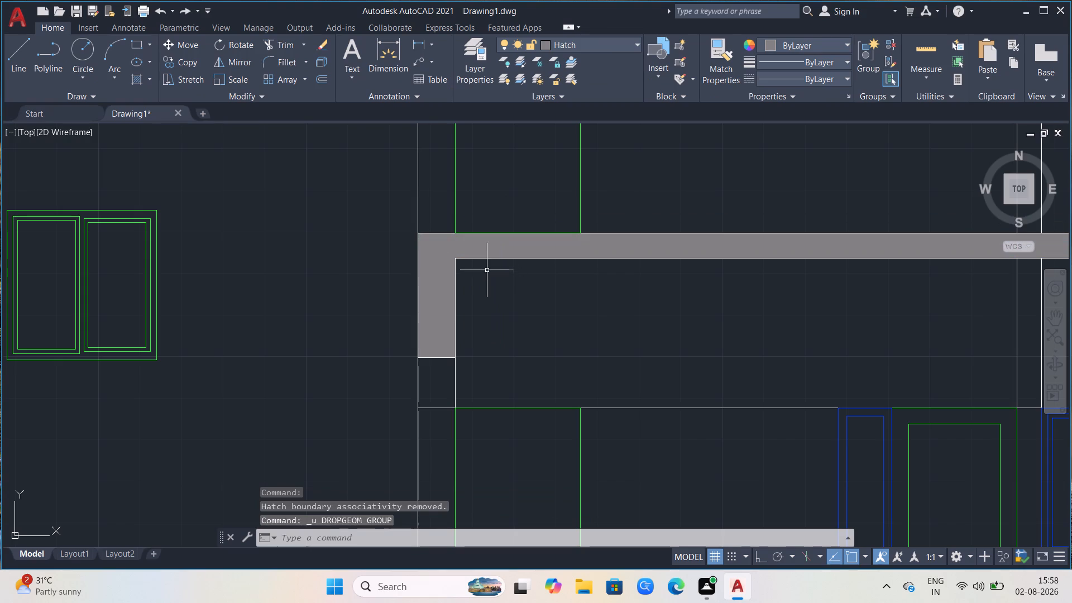
# Move the one-piece hatch of the slab between the storeys and its outer-wall pieces about 1'-2" diagonally off its outline.
pyautogui.click(443, 275)
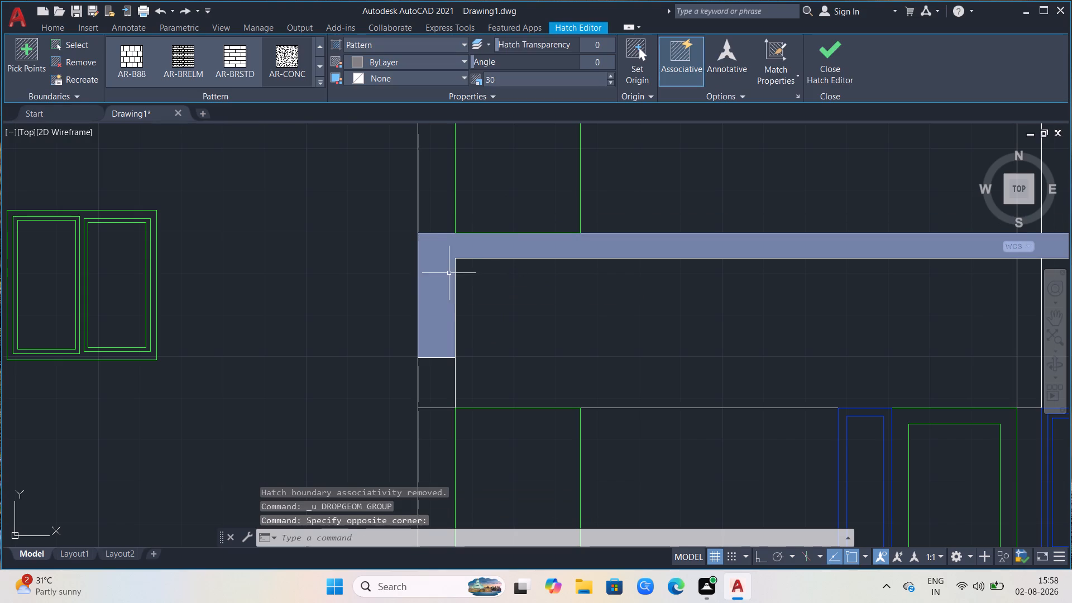
pyautogui.moveTo(443, 287); pyautogui.dragTo(473, 229)
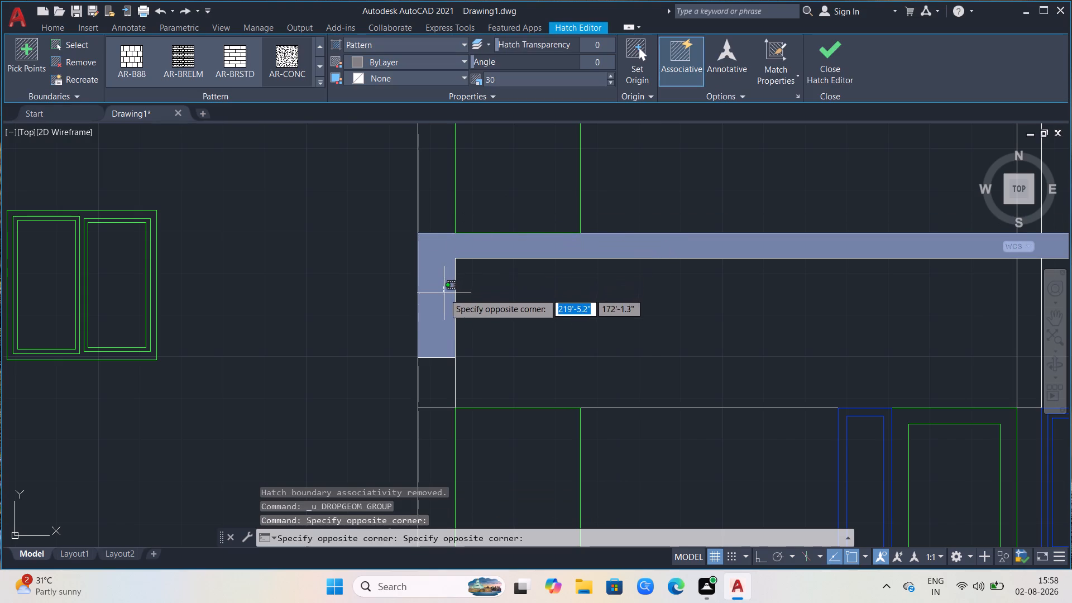
pyautogui.click(444, 293)
pyautogui.moveTo(441, 331); pyautogui.dragTo(329, 339)
pyautogui.click(328, 336)
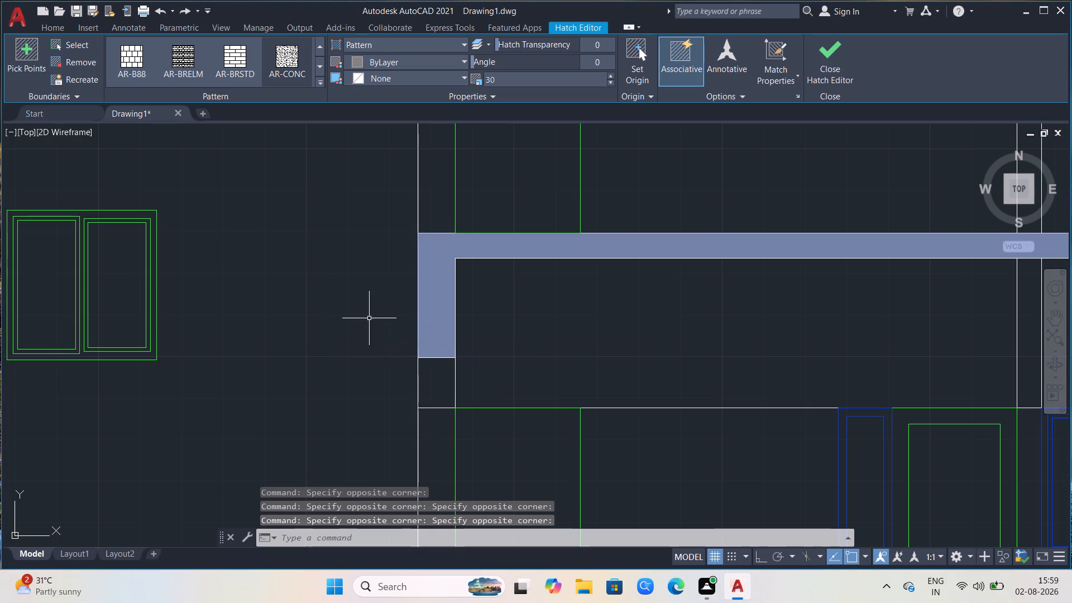
pyautogui.press('m')
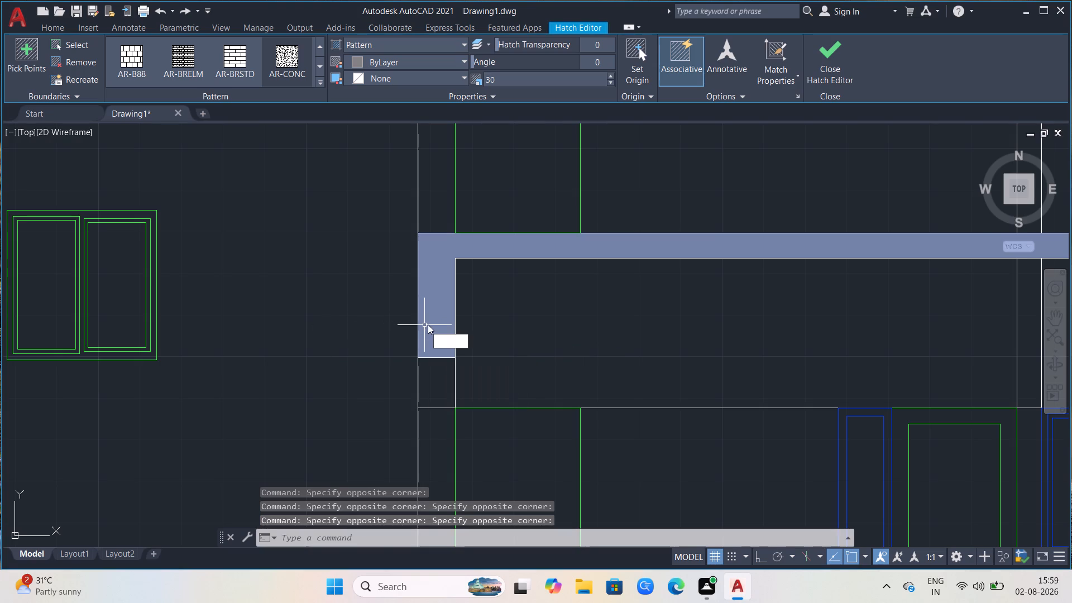
pyautogui.press('Return')
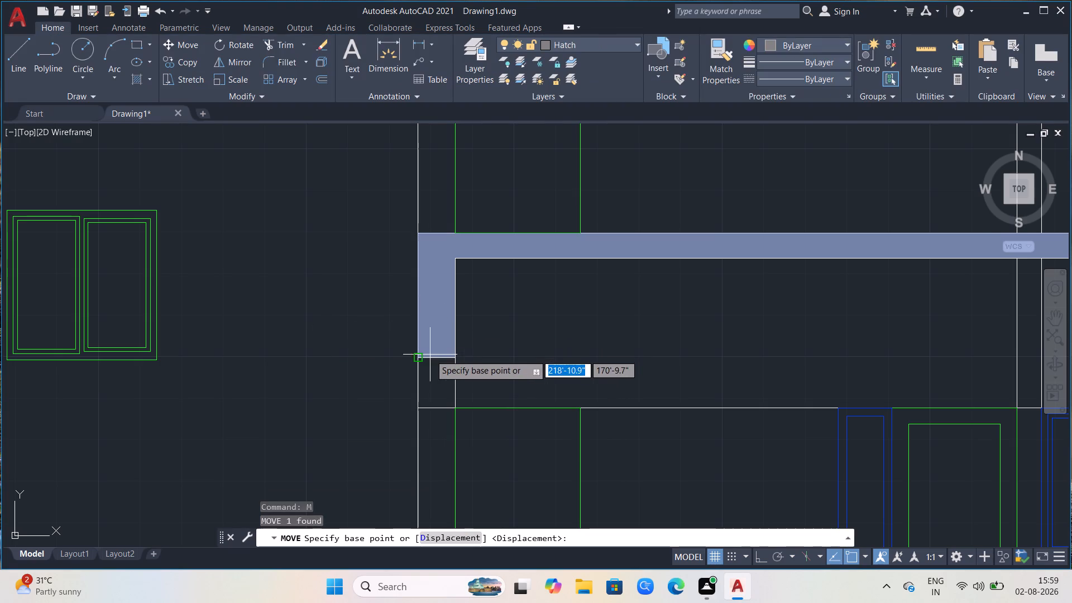
pyautogui.click(420, 360)
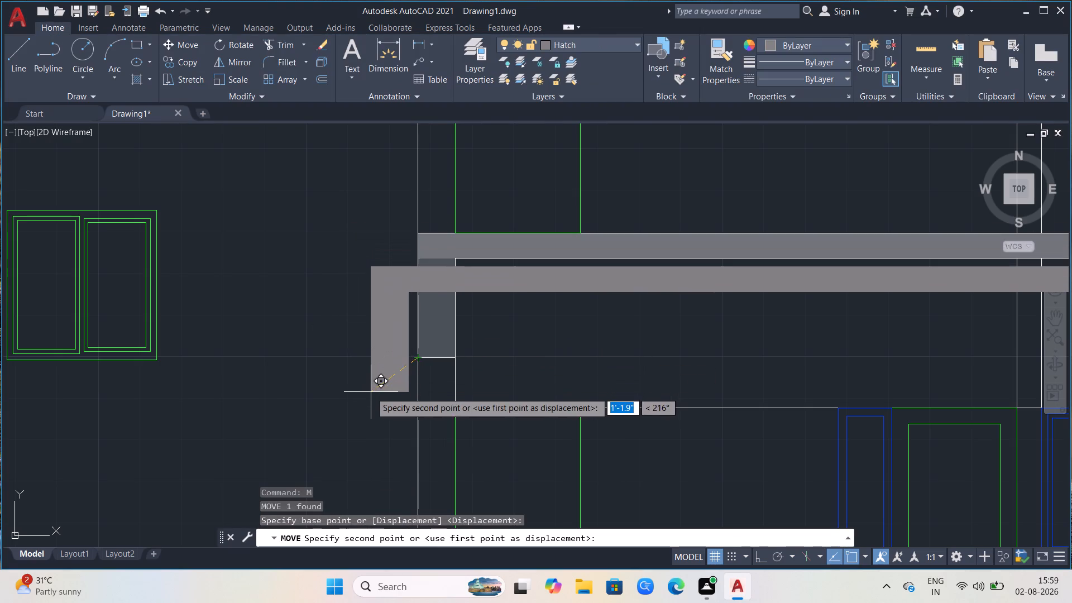
pyautogui.click(371, 392)
# Delete the two overlapping hatches left inside the outline of the slab between the storeys.
pyautogui.click(442, 251)
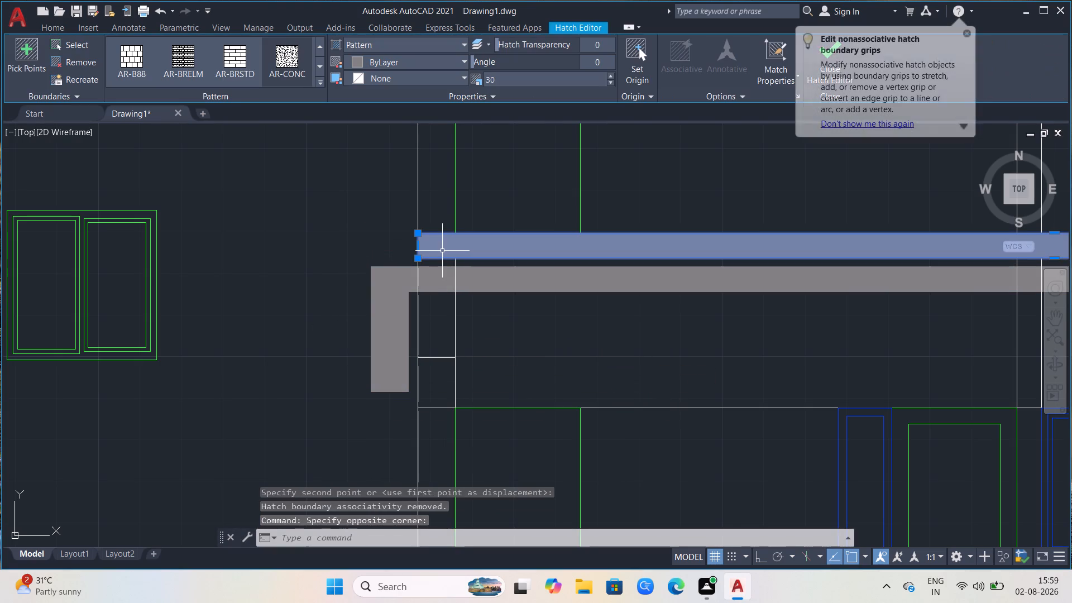
pyautogui.press('Delete')
pyautogui.click(506, 245)
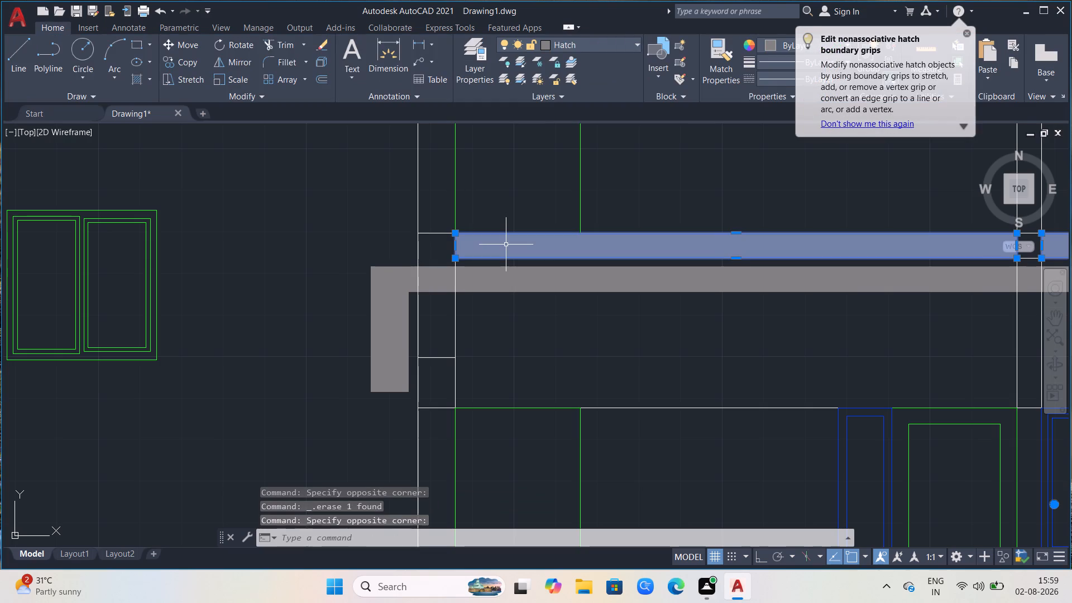
pyautogui.press('Delete')
# Move the displaced one-piece hatch back toward its outline, bringing its lower wall corner near the end of the 2' offset line.
pyautogui.scroll(-2, 266, 265)
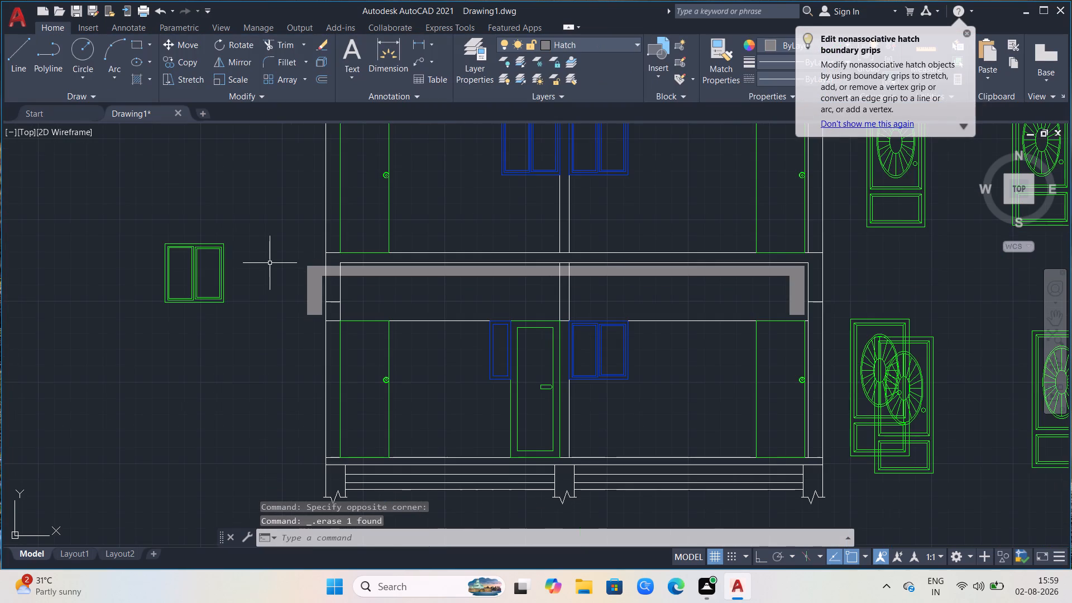
pyautogui.click(307, 313)
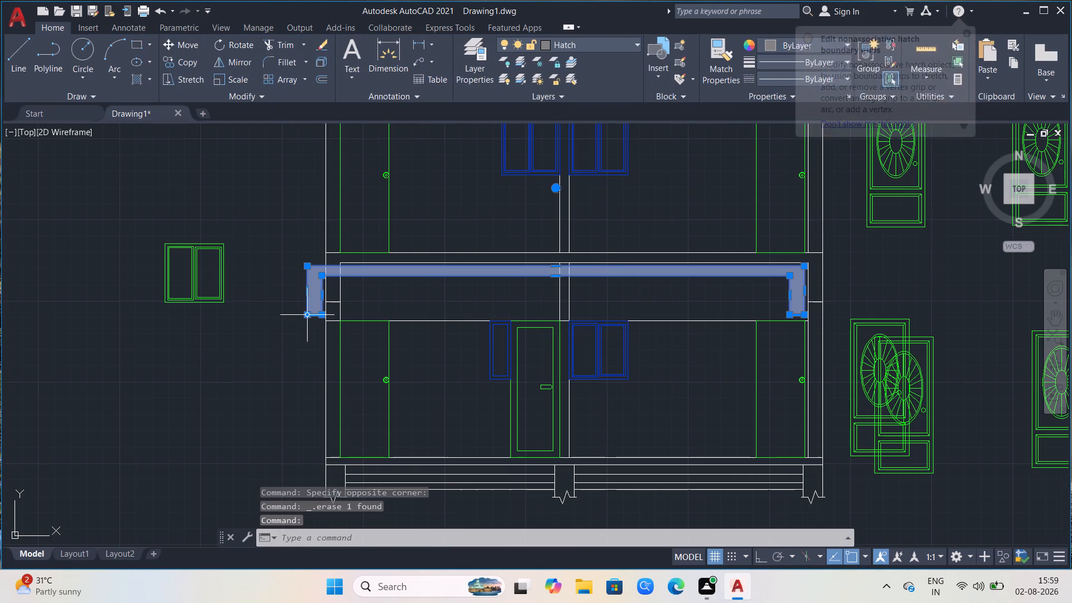
pyautogui.press('m')
pyautogui.press('Return')
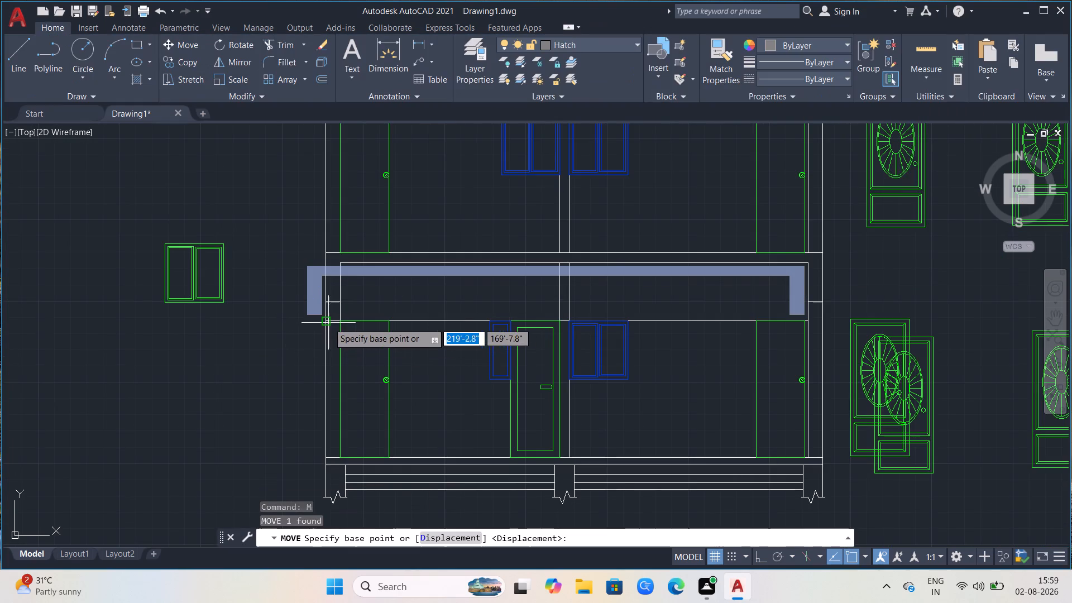
pyautogui.scroll(2, 312, 315)
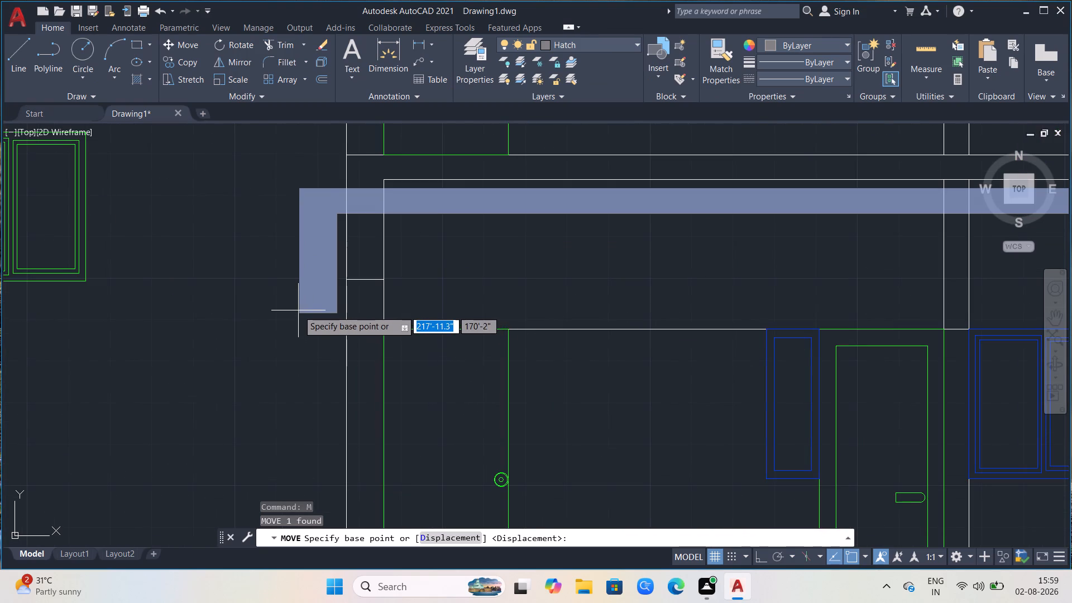
pyautogui.click(299, 310)
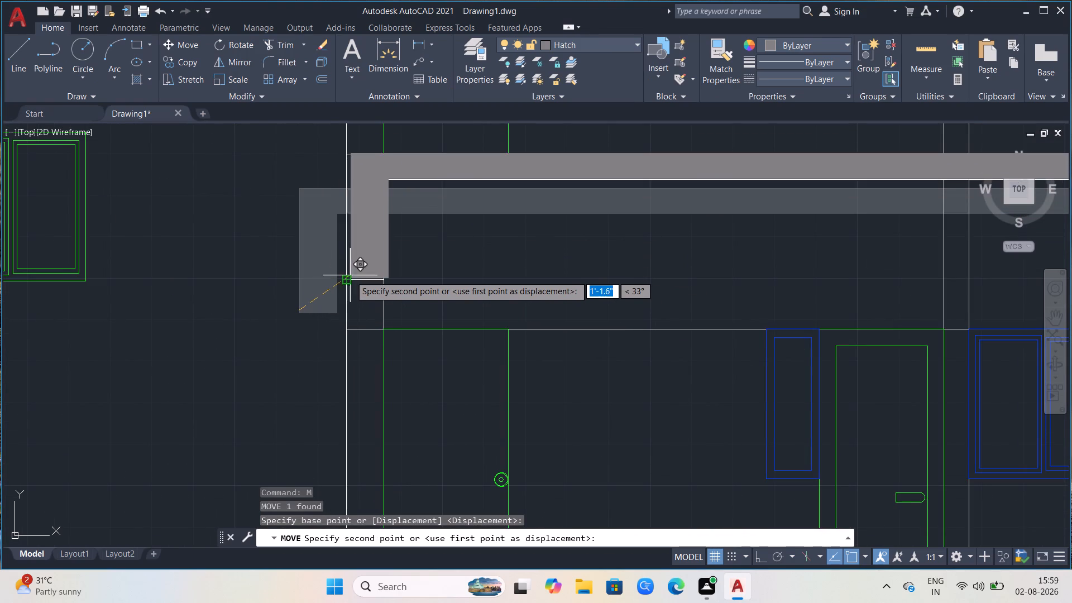
pyautogui.scroll(3, 351, 273)
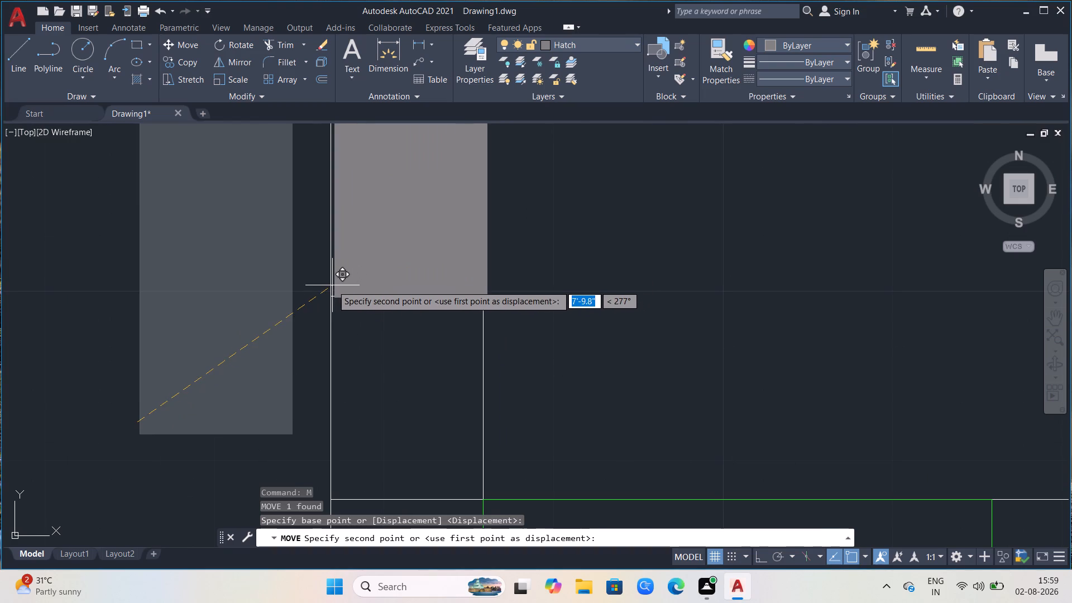
pyautogui.click(343, 269)
pyautogui.click(358, 275)
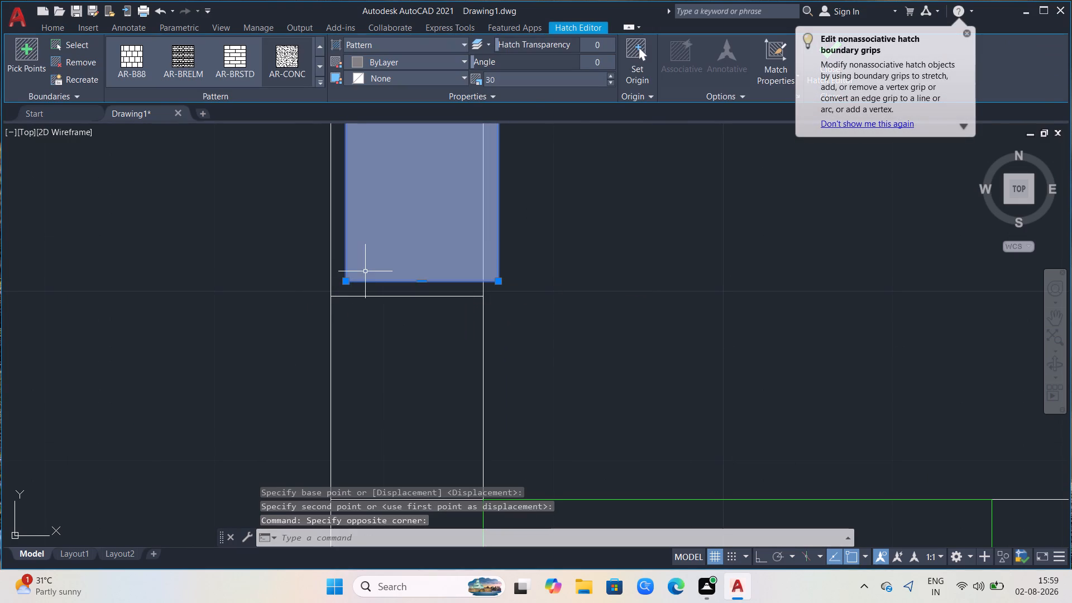
pyautogui.press('Return')
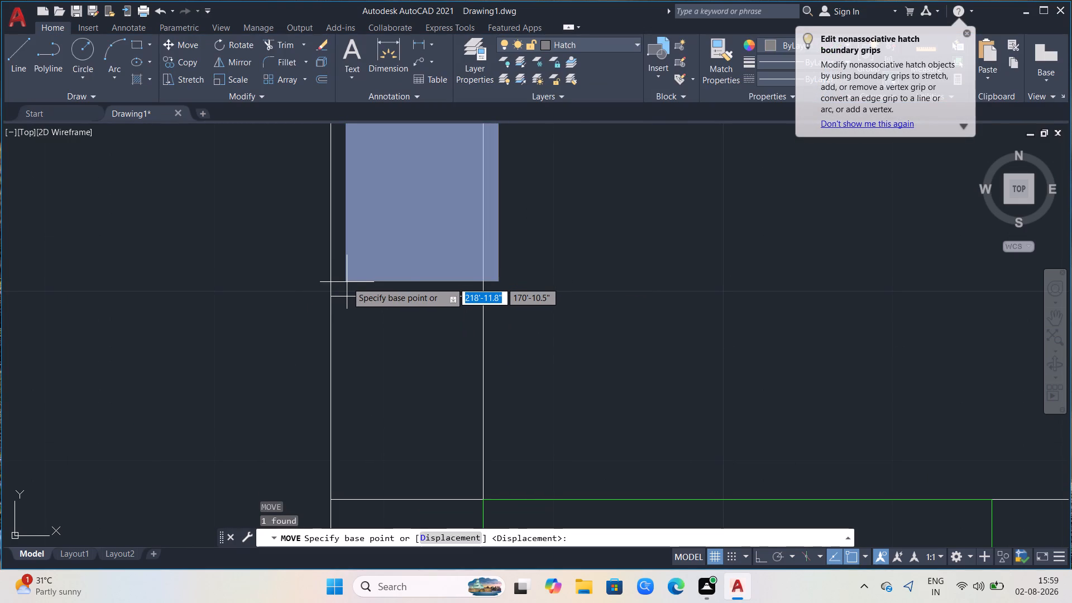
pyautogui.click(347, 282)
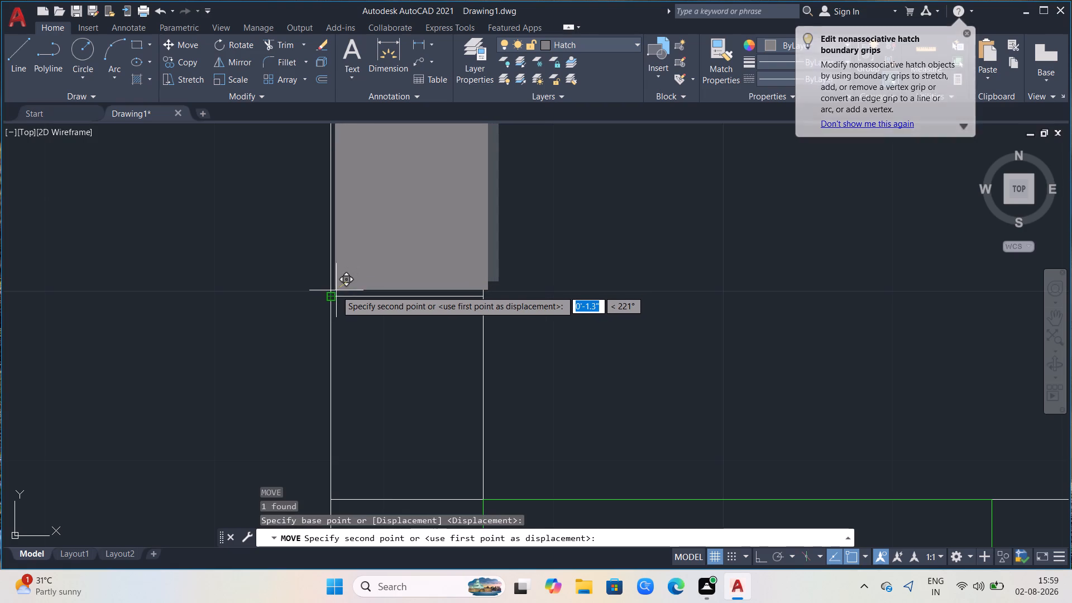
pyautogui.scroll(3, 334, 295)
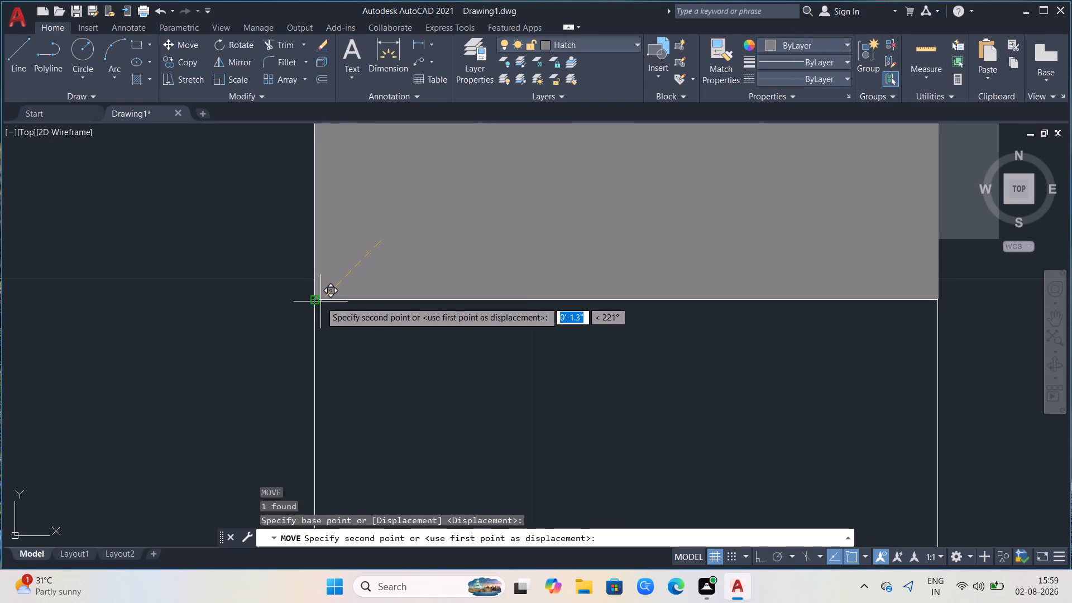
pyautogui.scroll(4, 320, 301)
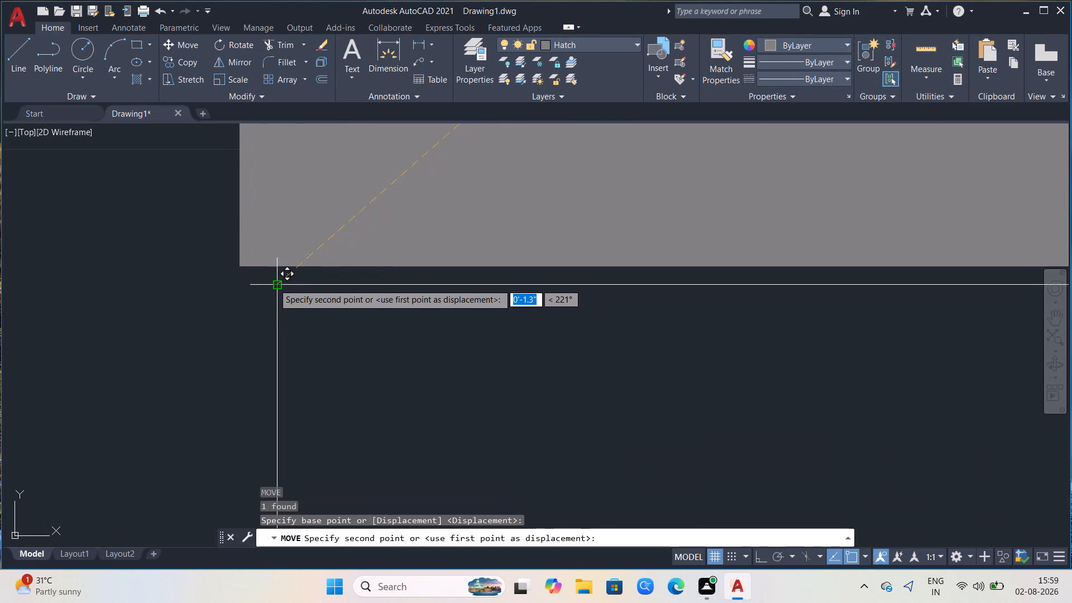
pyautogui.click(241, 289)
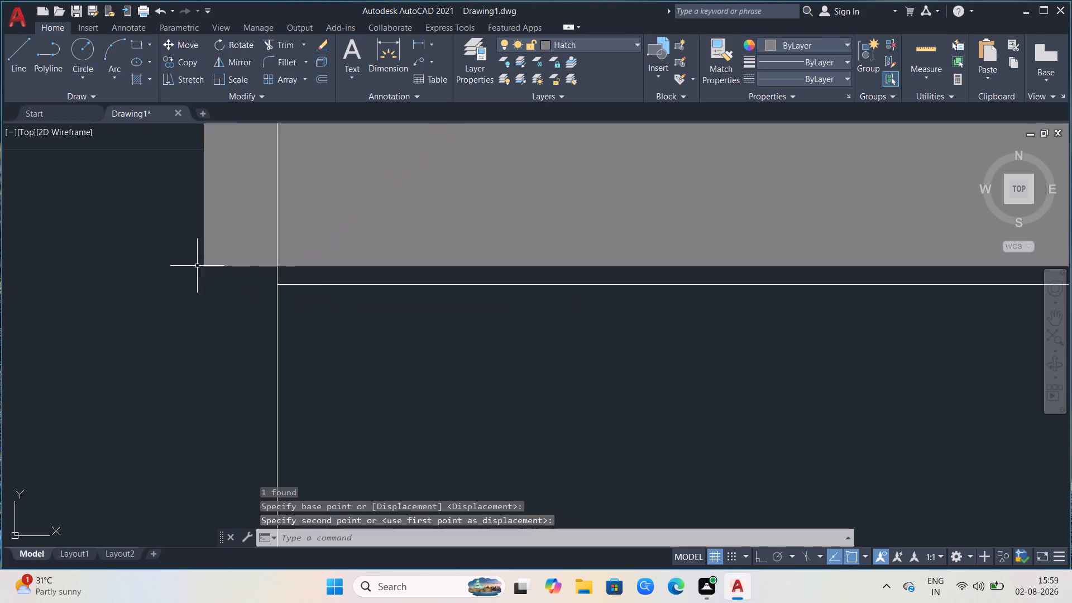
# Move the hatch a final 0.2" or so to fit it exactly to the outer-wall line and the 2' offset line.
pyautogui.click(204, 262)
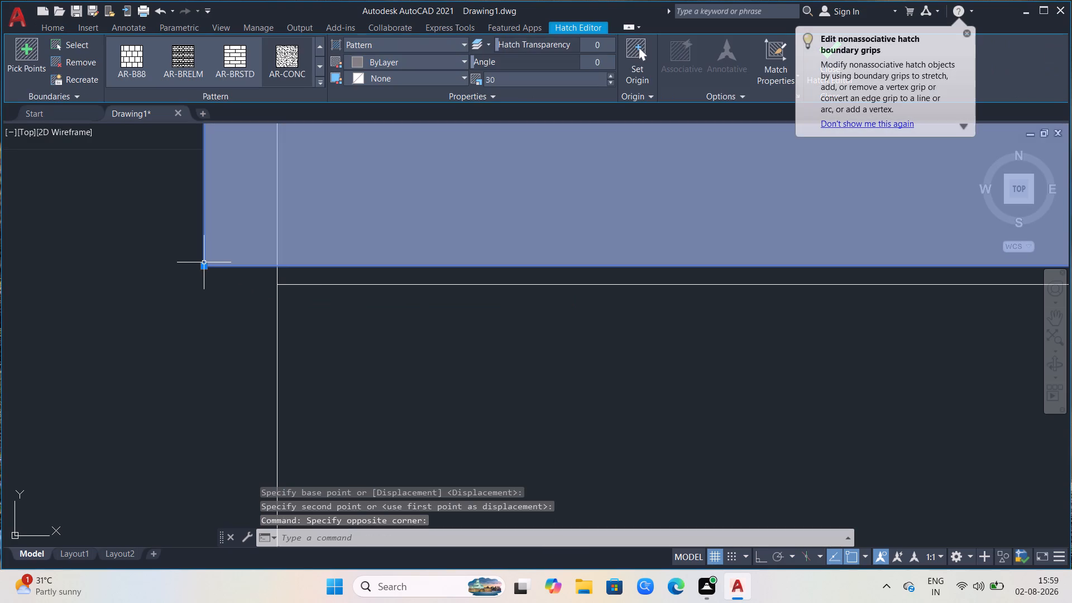
pyautogui.press('m')
pyautogui.press('Return')
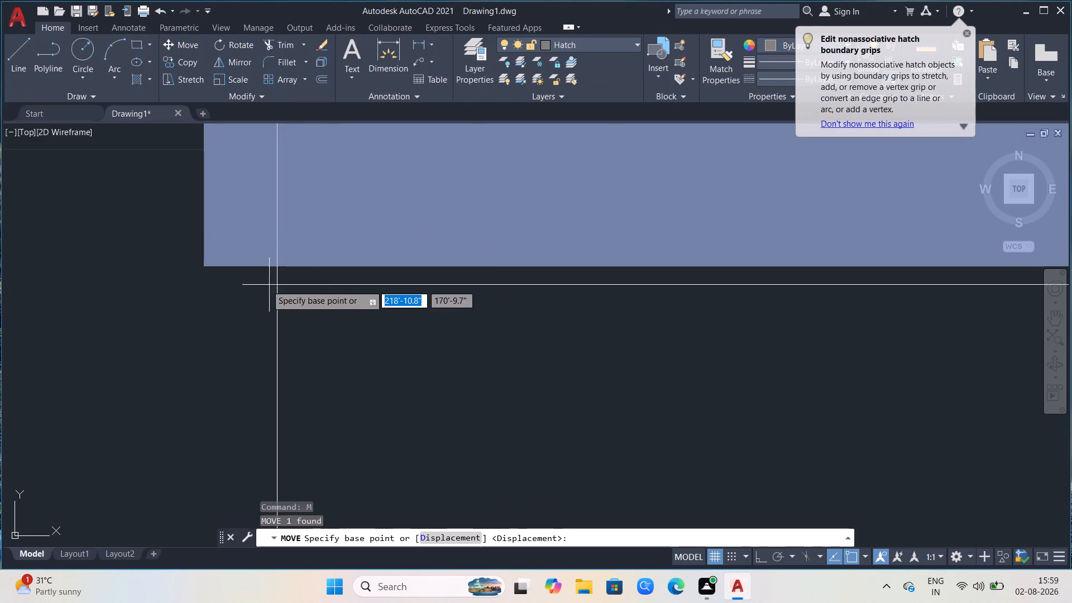
pyautogui.click(276, 283)
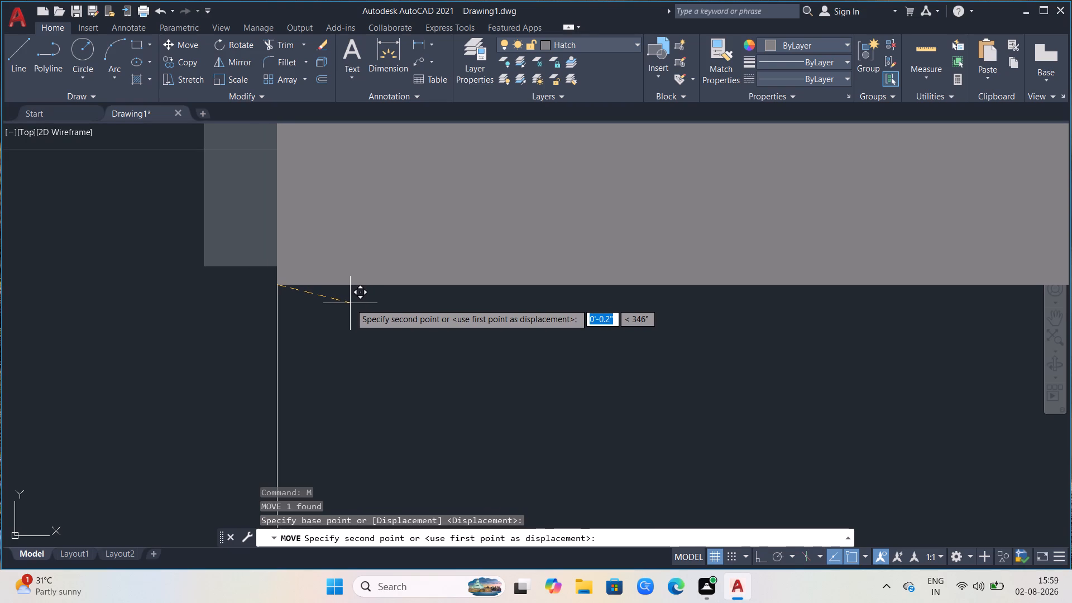
pyautogui.click(350, 303)
# Examine how the repositioned hatch fits the wall and slab outlines, together with the upper slab's hatch.
pyautogui.scroll(-4, 213, 433)
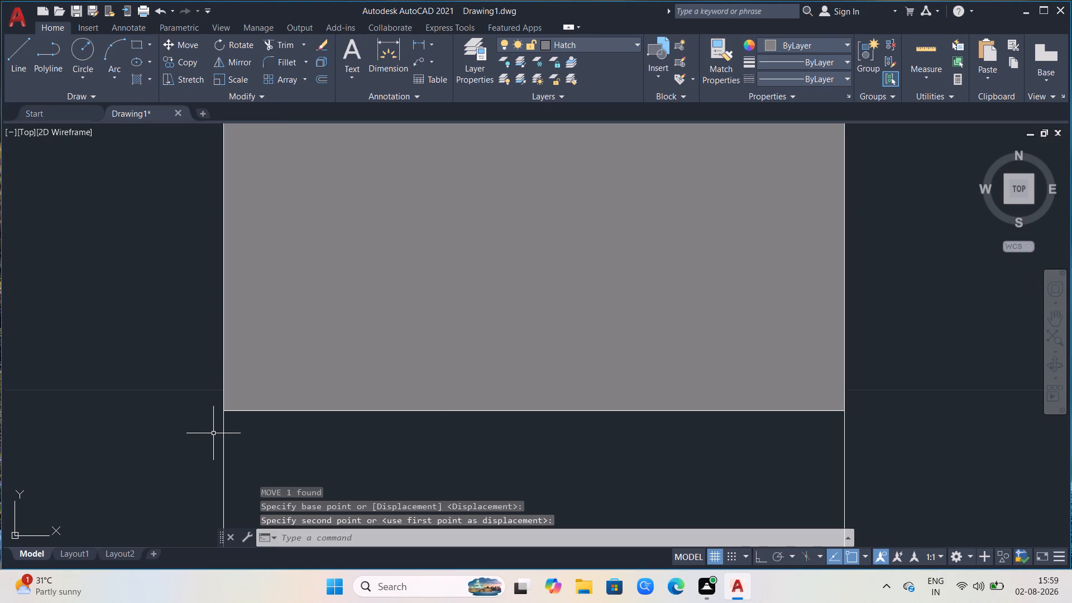
pyautogui.scroll(-1, 213, 433)
pyautogui.scroll(-2, 331, 391)
pyautogui.scroll(-1, 417, 441)
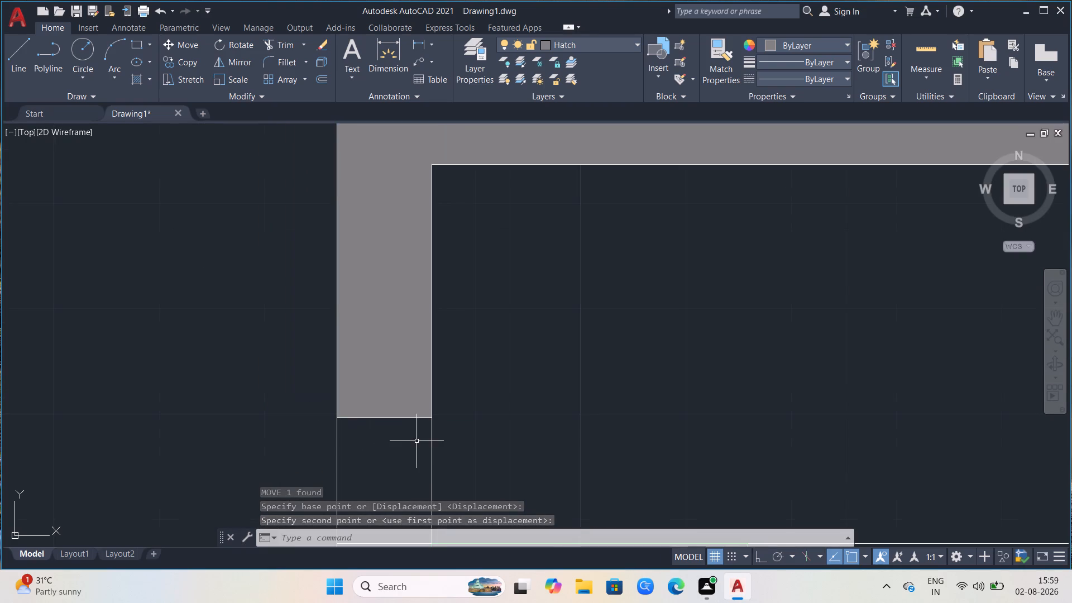
pyautogui.scroll(-1, 432, 445)
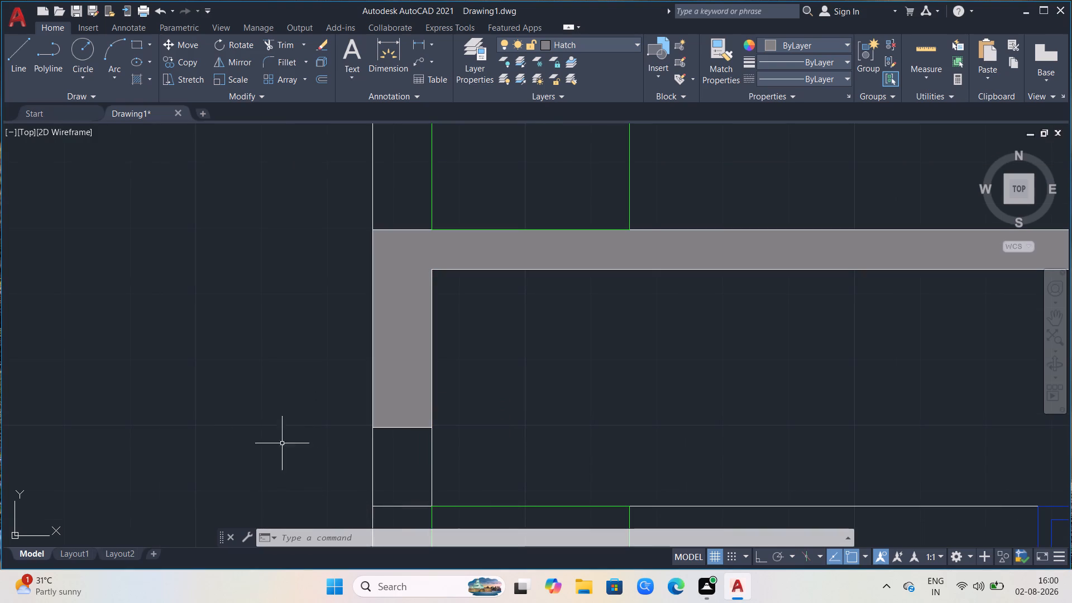
pyautogui.scroll(-3, 161, 412)
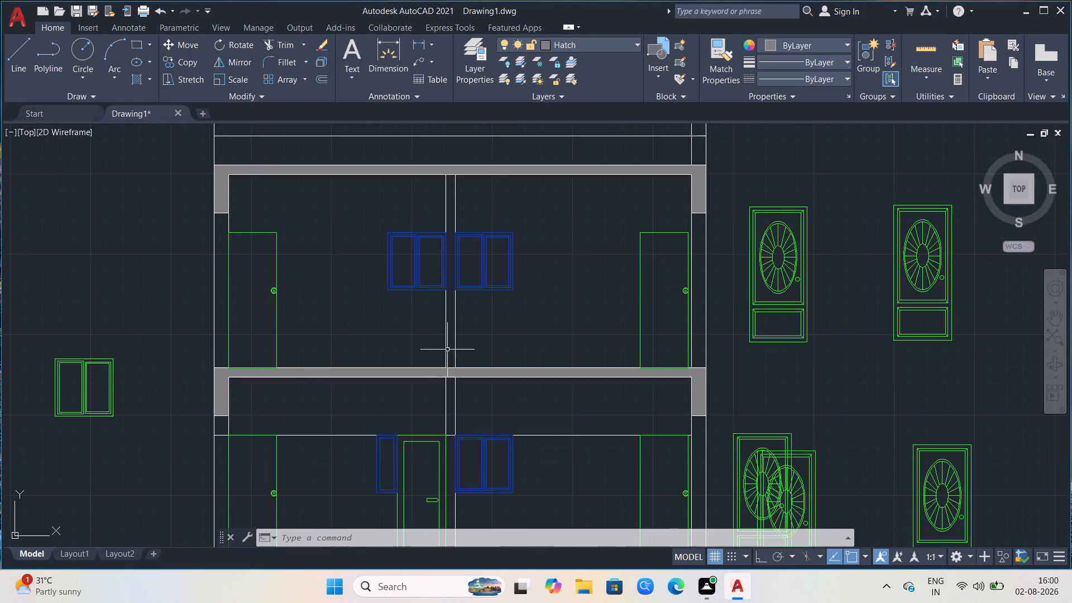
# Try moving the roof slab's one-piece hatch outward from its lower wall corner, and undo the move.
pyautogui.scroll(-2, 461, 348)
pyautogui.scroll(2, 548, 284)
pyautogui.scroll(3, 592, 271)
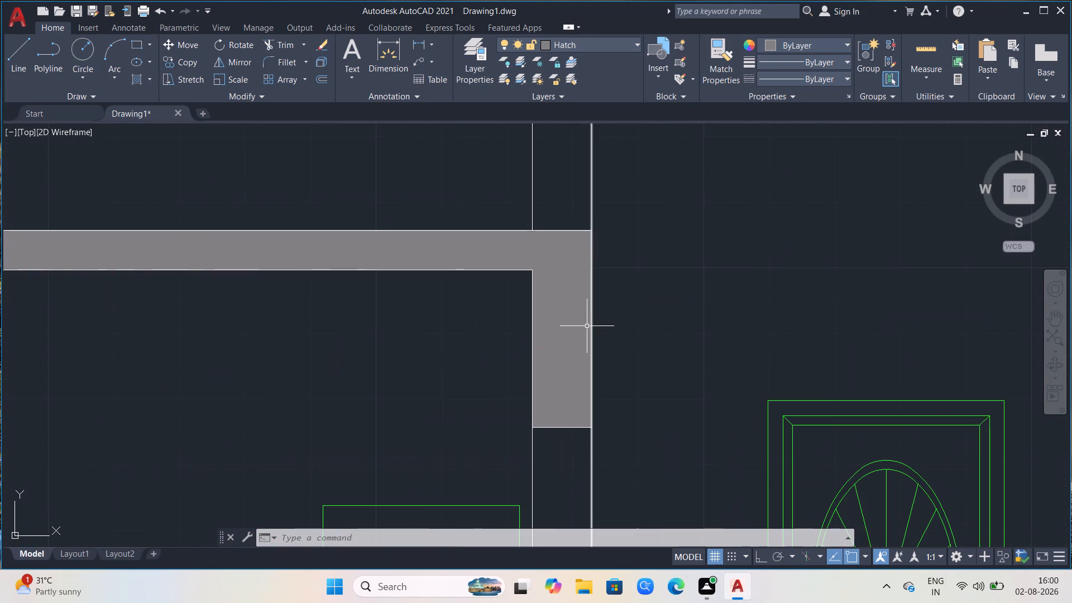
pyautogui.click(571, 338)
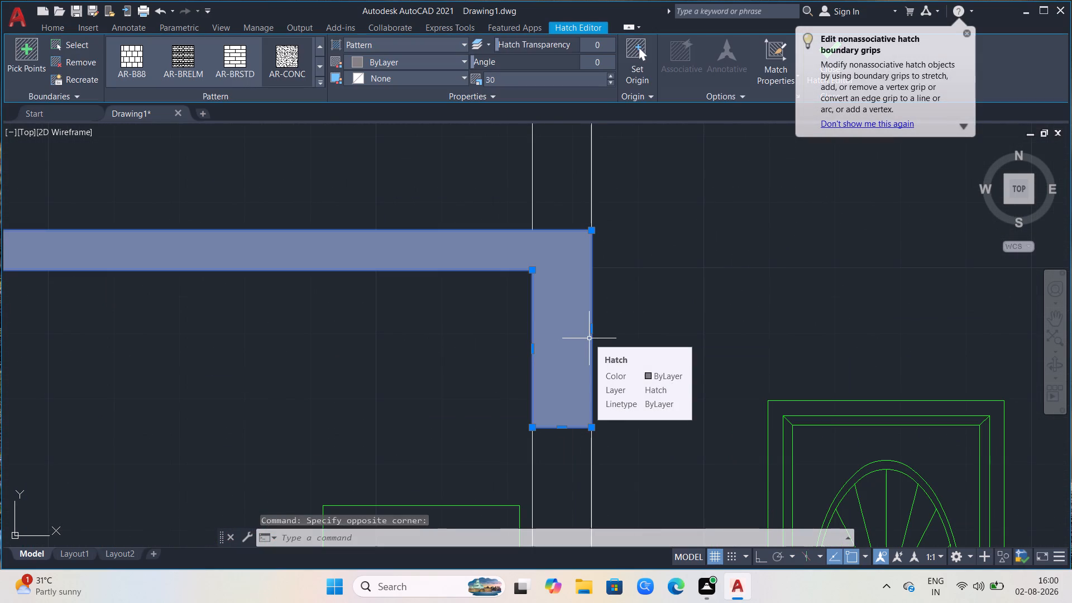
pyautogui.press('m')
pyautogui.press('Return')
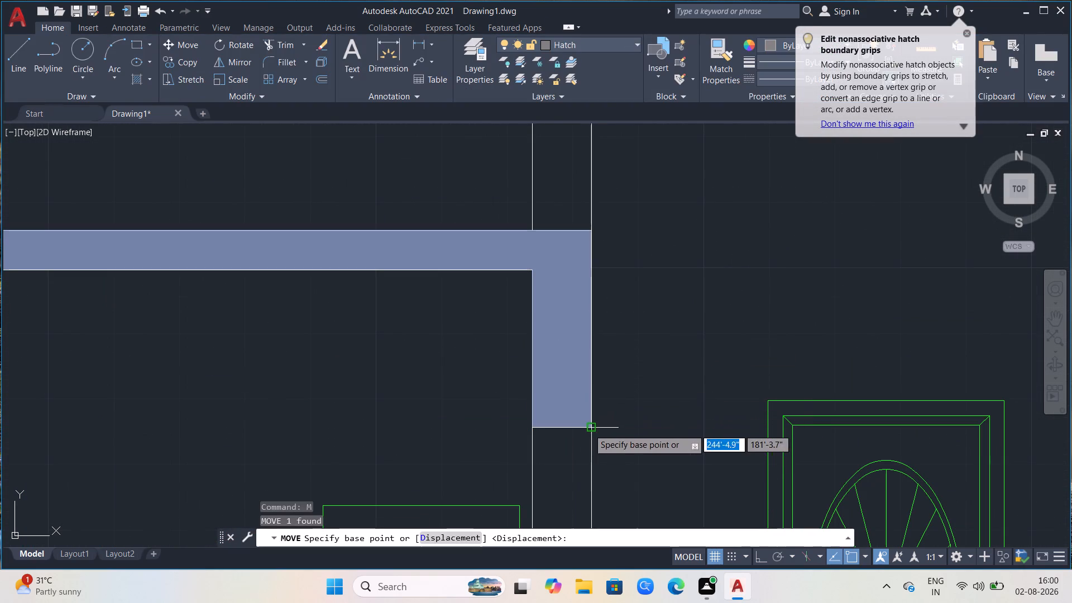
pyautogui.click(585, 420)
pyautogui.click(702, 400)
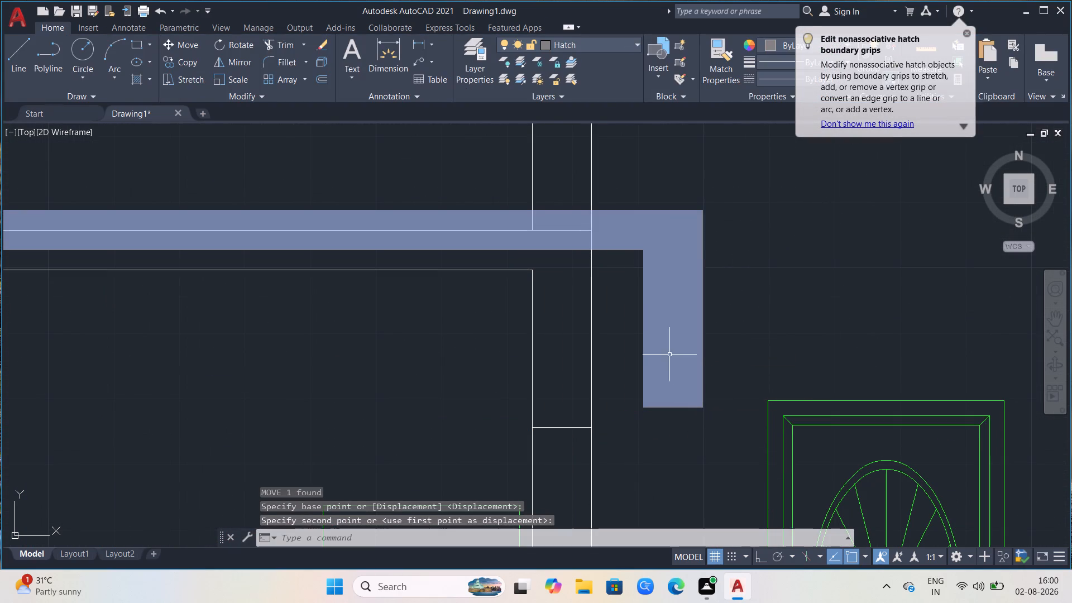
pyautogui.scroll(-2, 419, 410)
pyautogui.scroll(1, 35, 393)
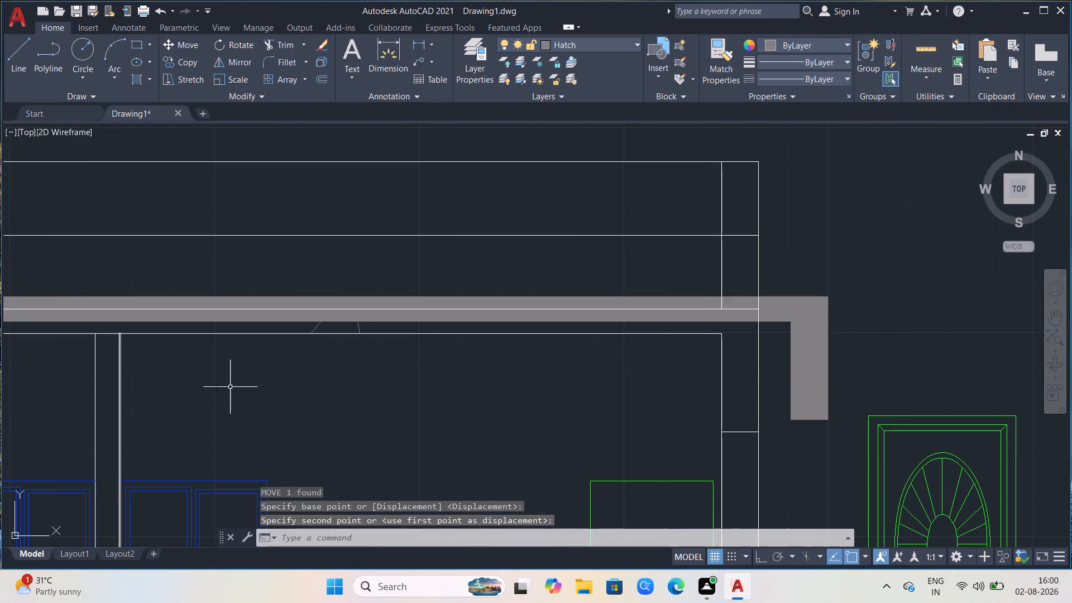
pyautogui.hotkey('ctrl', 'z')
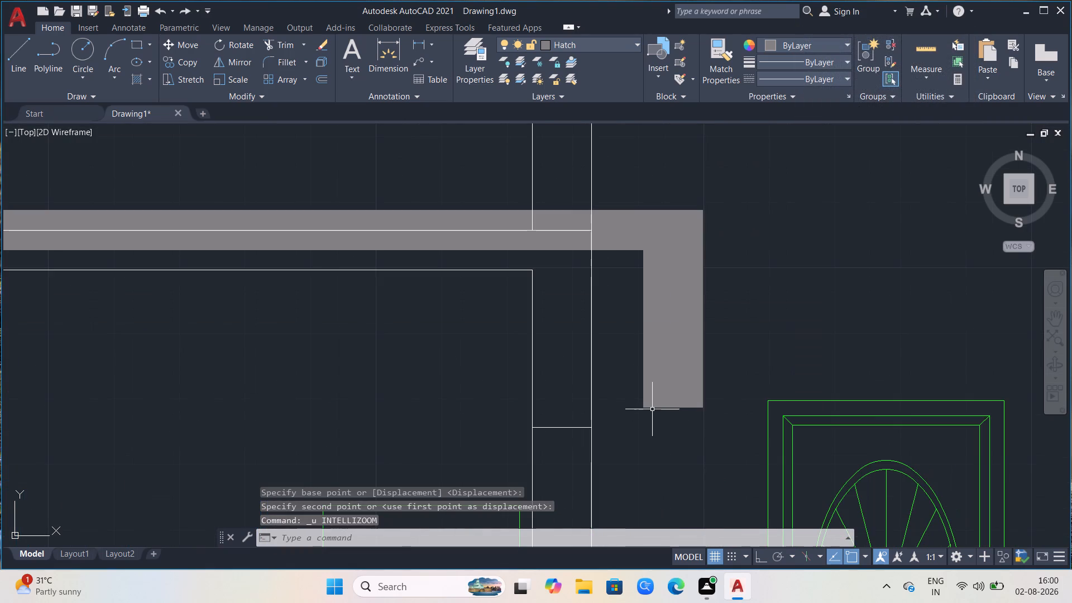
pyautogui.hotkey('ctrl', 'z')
# Hatch the ground-floor slab strip at the base of the section, just above the foundation lines.
pyautogui.scroll(-3, 666, 368)
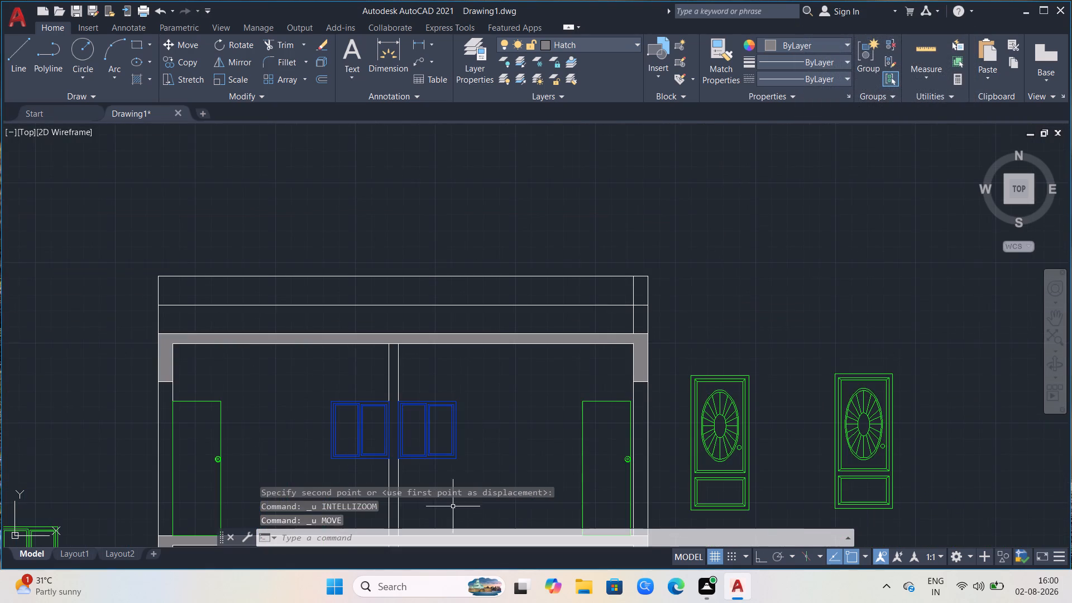
pyautogui.scroll(-2, 492, 218)
pyautogui.scroll(3, 370, 446)
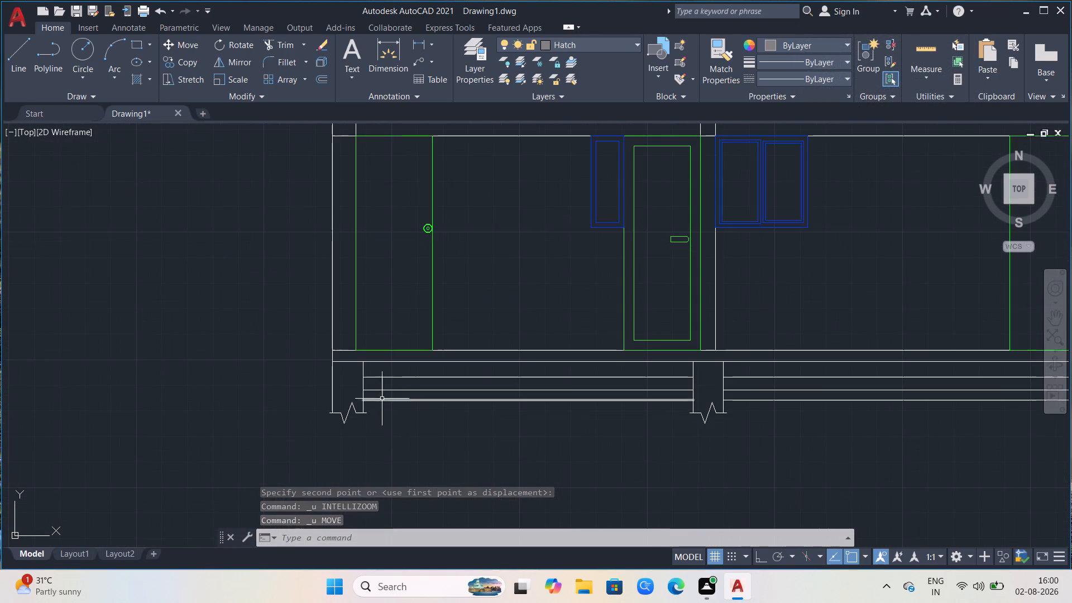
pyautogui.scroll(-2, 387, 406)
pyautogui.scroll(1, 556, 304)
pyautogui.scroll(-2, 572, 322)
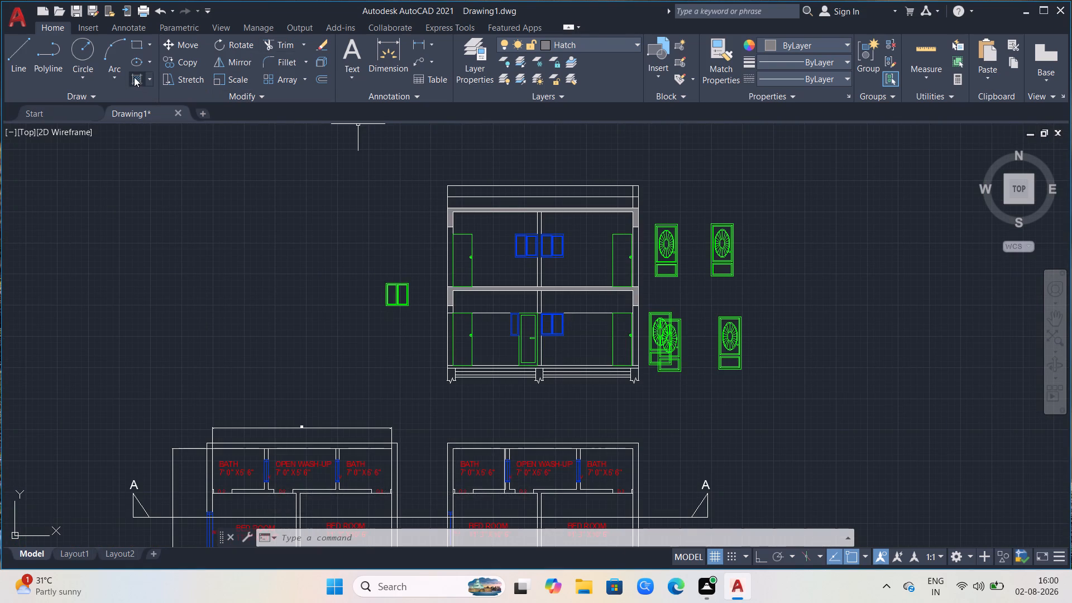
pyautogui.click(134, 77)
pyautogui.scroll(2, 454, 367)
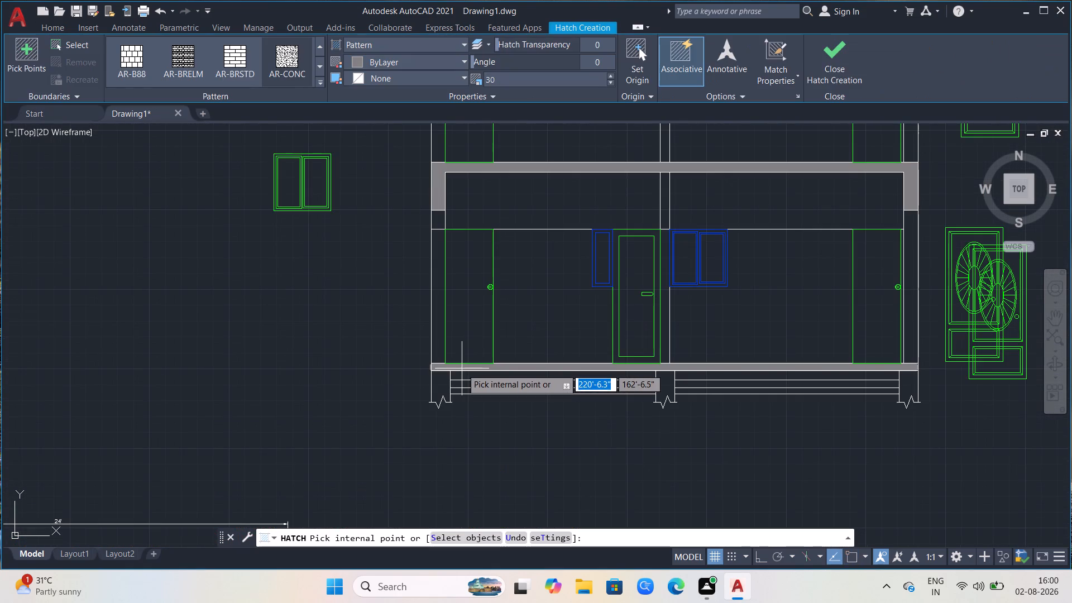
pyautogui.click(462, 368)
pyautogui.press('Escape')
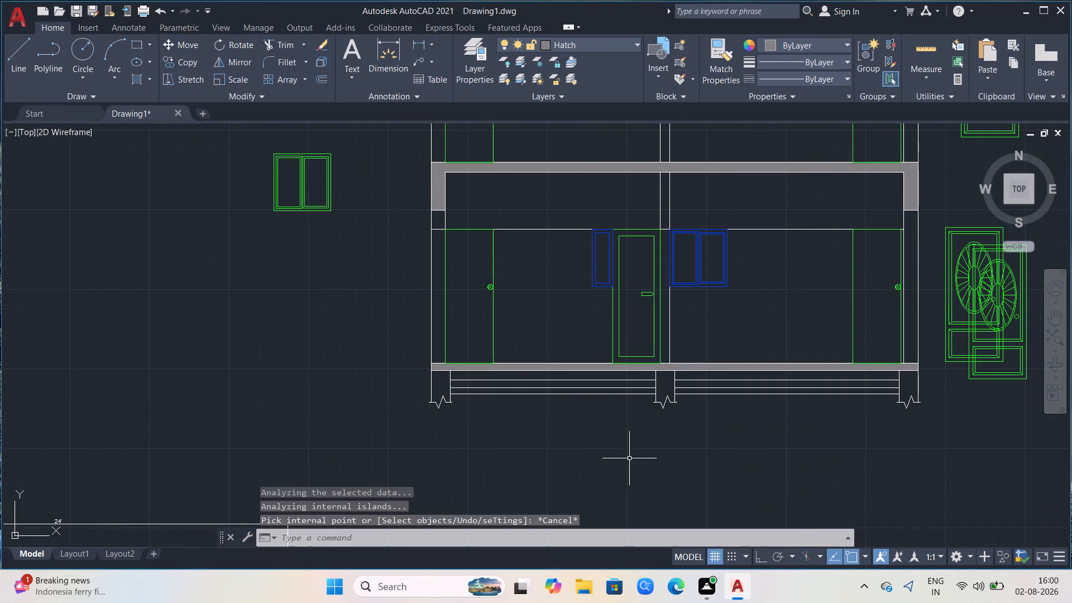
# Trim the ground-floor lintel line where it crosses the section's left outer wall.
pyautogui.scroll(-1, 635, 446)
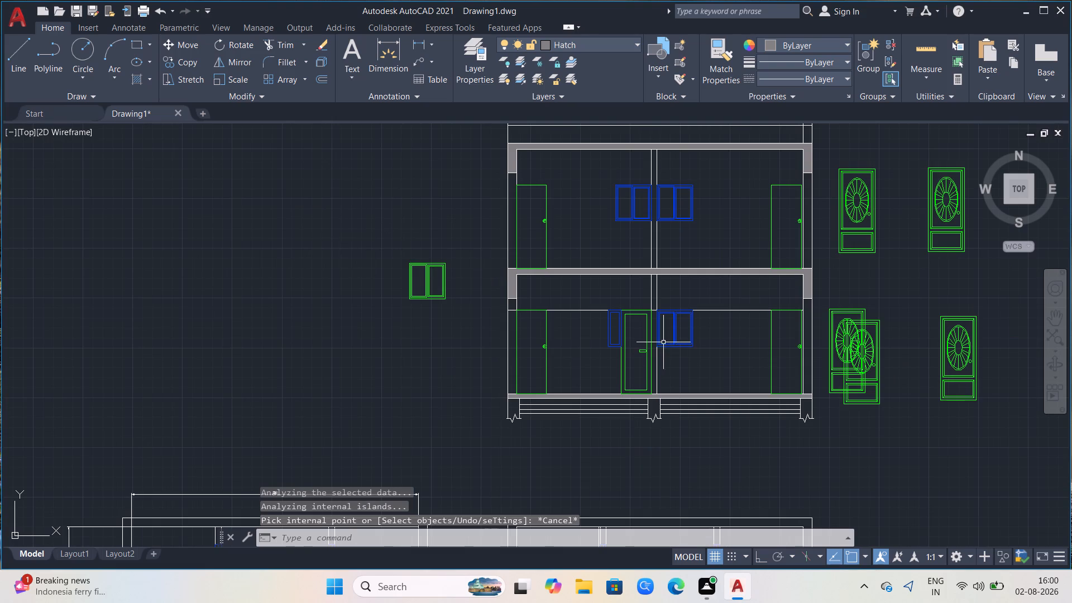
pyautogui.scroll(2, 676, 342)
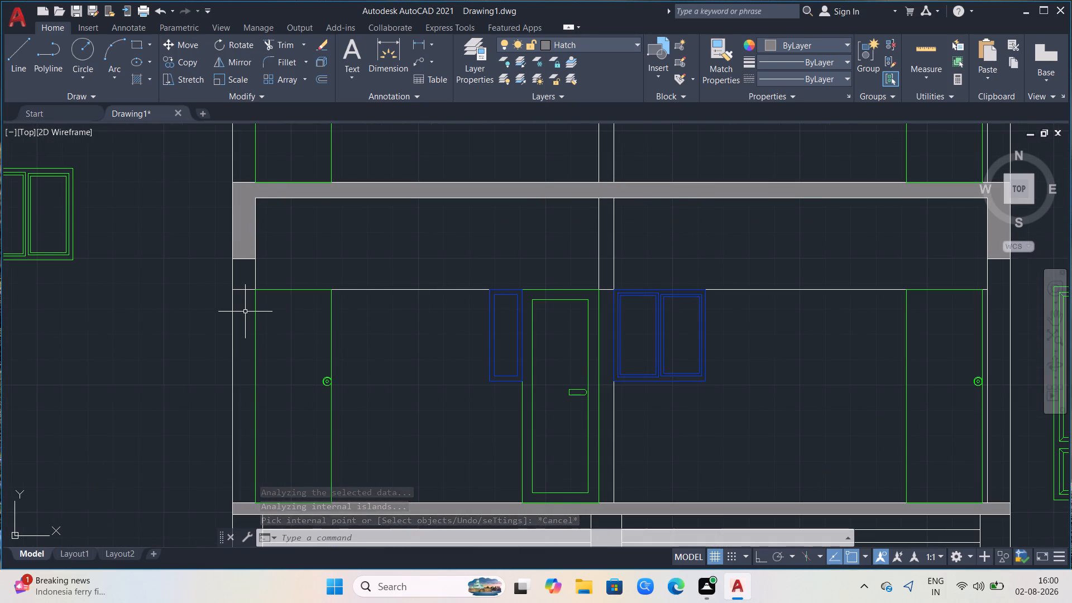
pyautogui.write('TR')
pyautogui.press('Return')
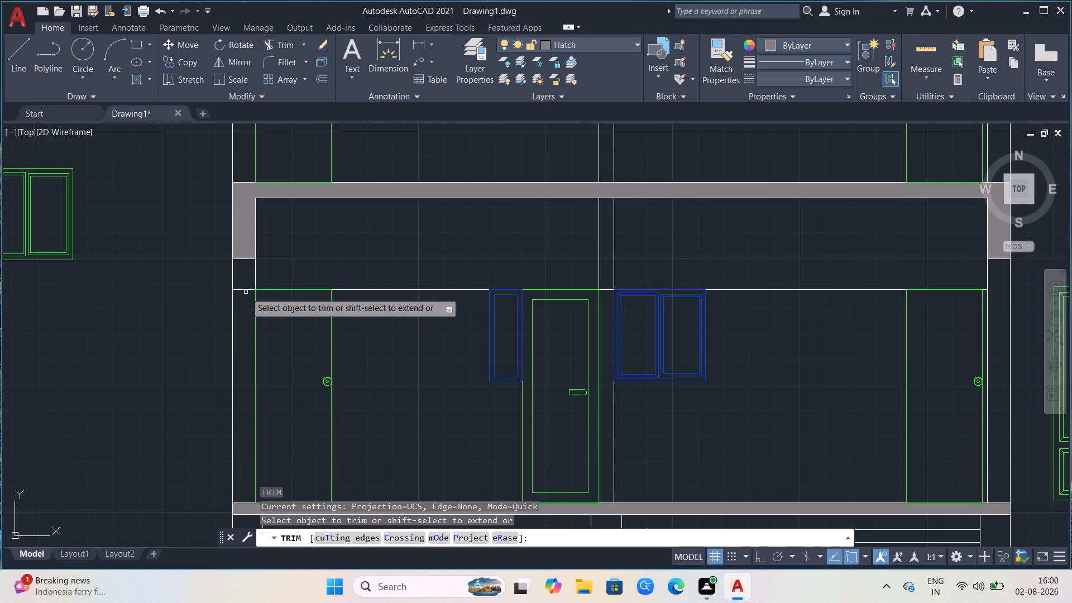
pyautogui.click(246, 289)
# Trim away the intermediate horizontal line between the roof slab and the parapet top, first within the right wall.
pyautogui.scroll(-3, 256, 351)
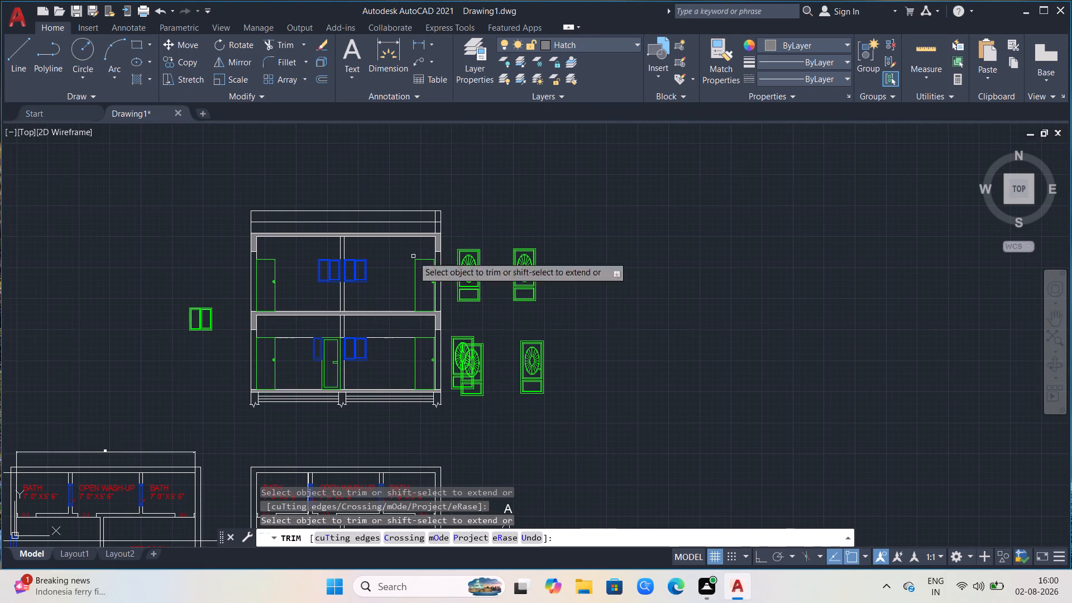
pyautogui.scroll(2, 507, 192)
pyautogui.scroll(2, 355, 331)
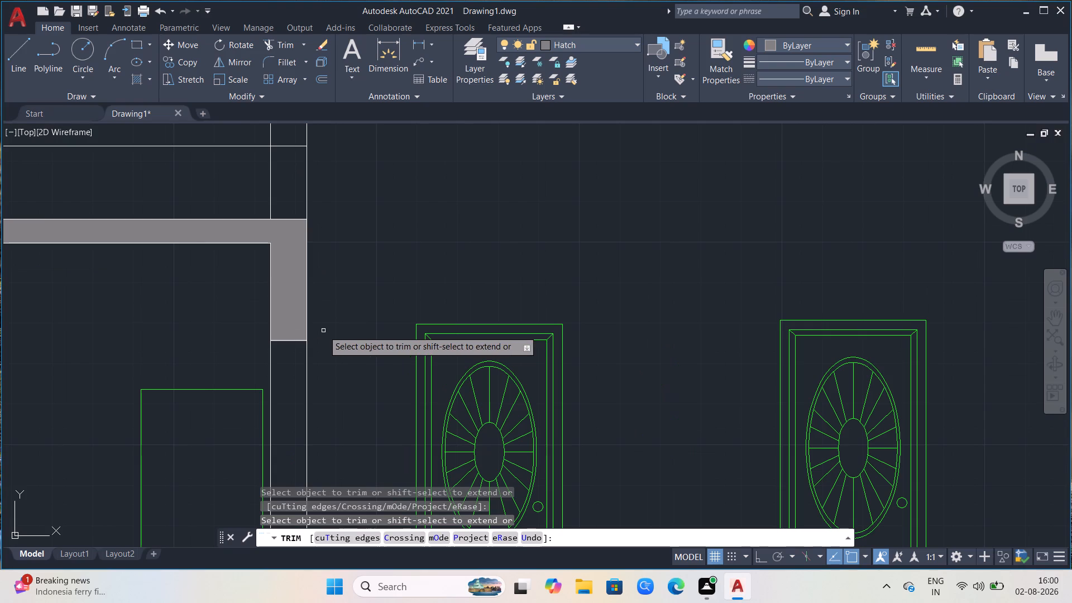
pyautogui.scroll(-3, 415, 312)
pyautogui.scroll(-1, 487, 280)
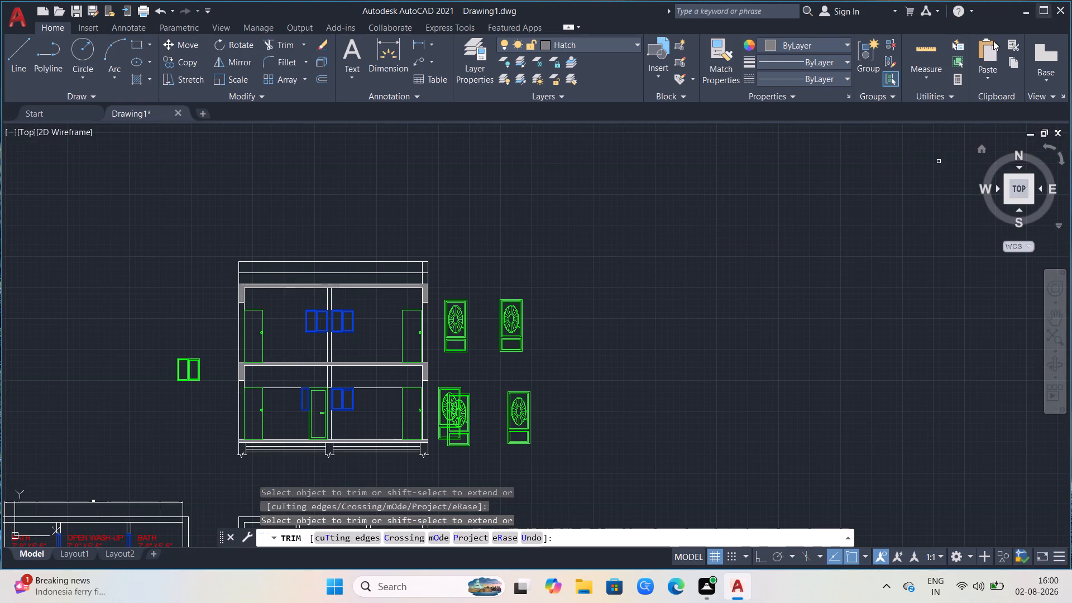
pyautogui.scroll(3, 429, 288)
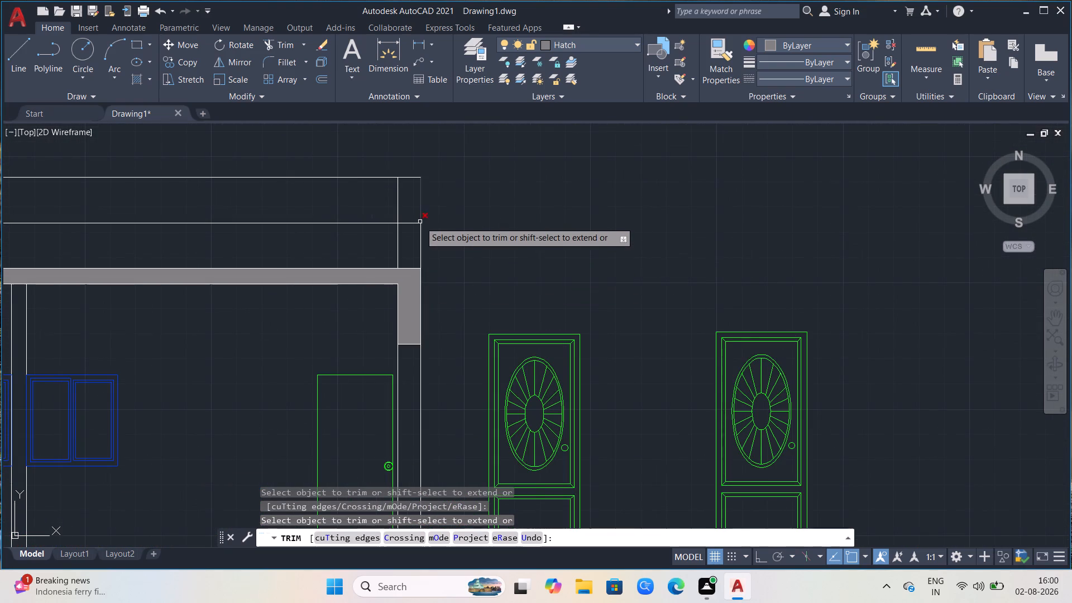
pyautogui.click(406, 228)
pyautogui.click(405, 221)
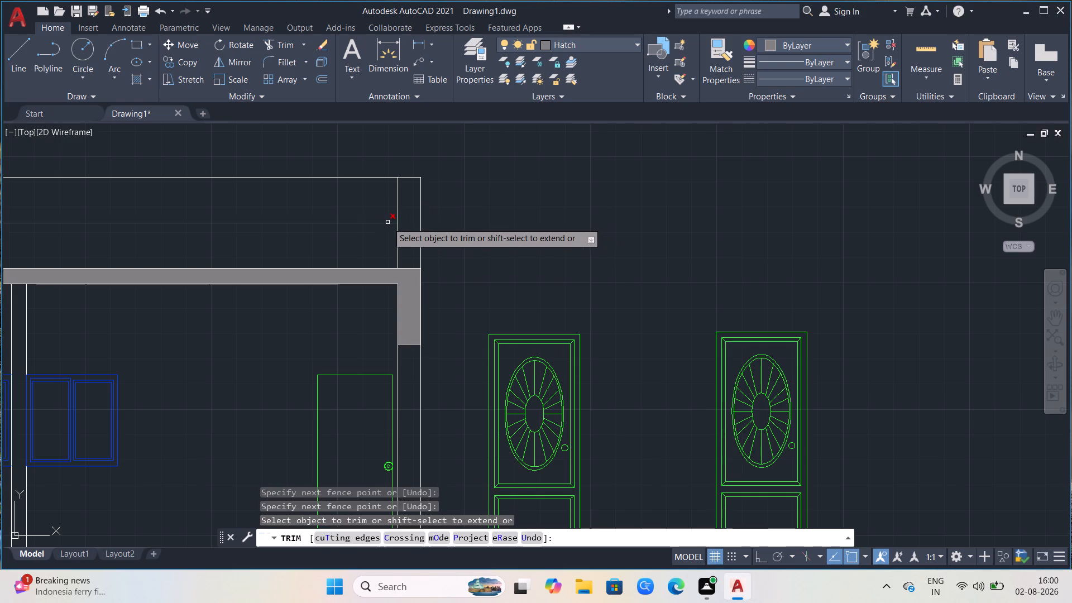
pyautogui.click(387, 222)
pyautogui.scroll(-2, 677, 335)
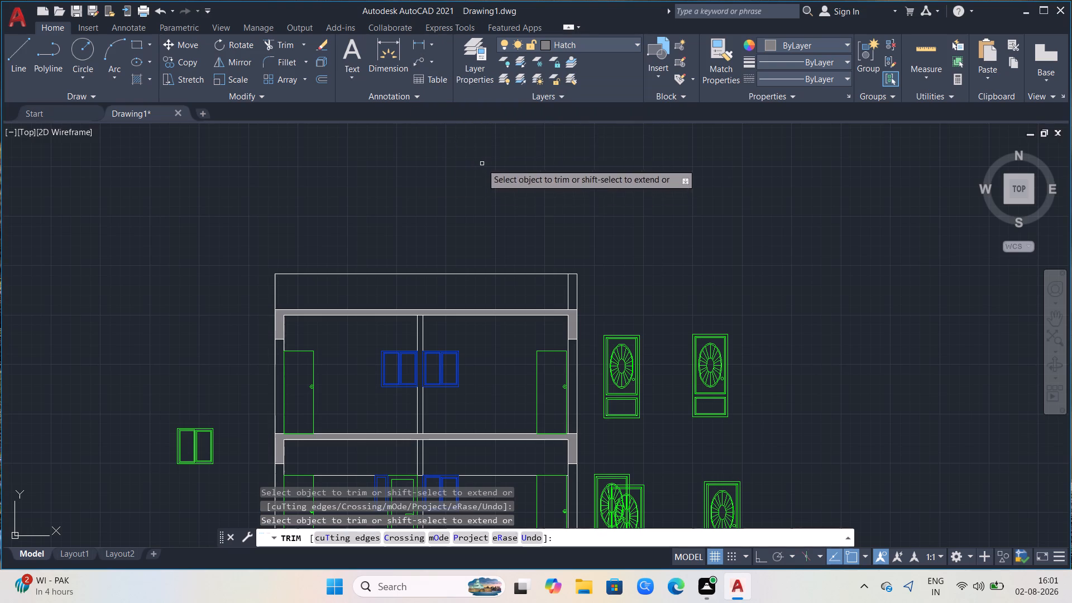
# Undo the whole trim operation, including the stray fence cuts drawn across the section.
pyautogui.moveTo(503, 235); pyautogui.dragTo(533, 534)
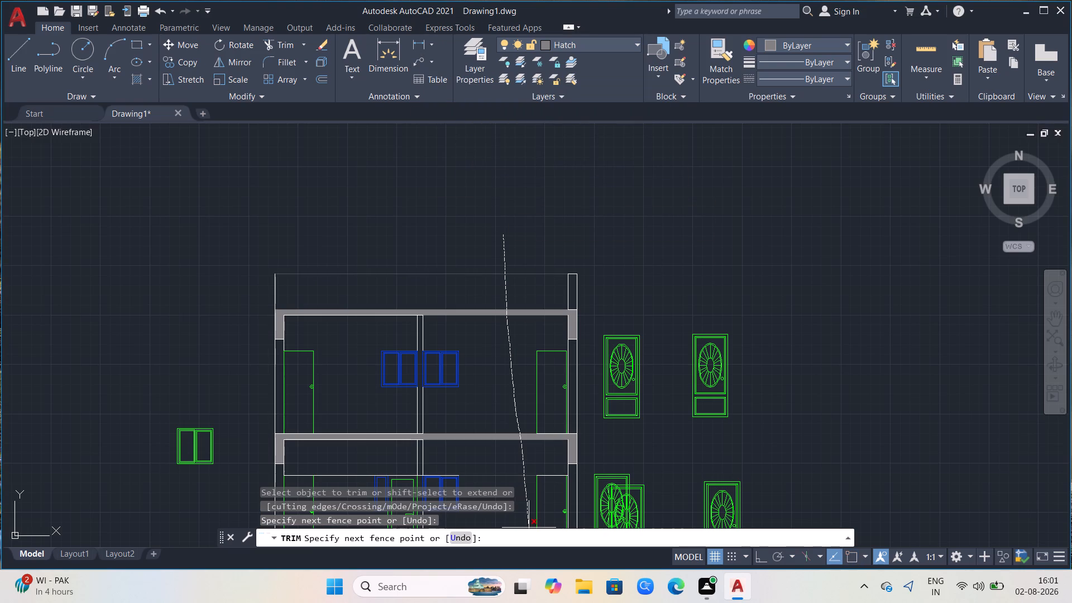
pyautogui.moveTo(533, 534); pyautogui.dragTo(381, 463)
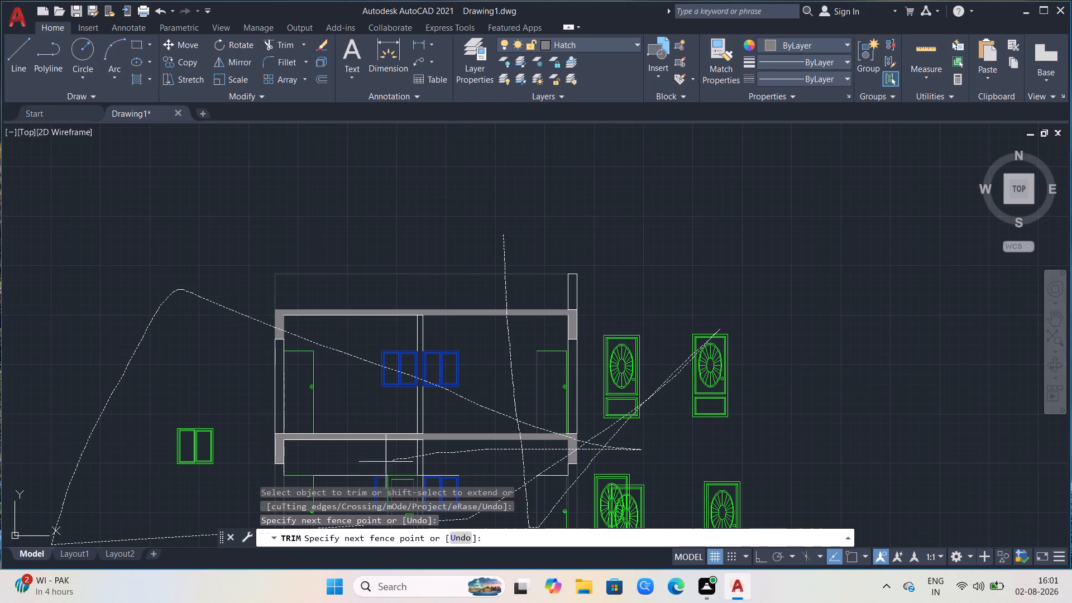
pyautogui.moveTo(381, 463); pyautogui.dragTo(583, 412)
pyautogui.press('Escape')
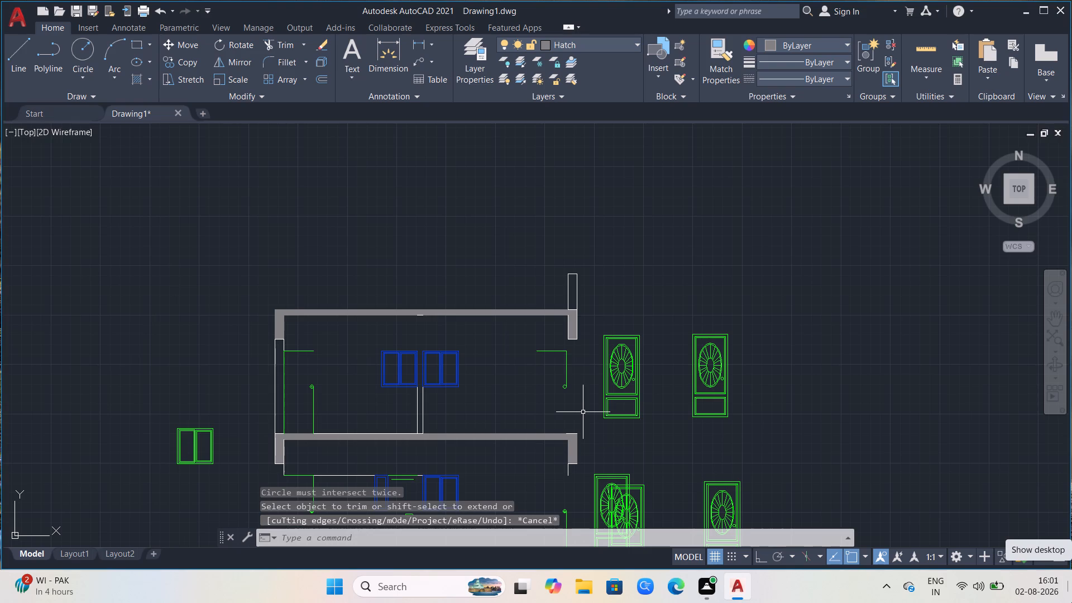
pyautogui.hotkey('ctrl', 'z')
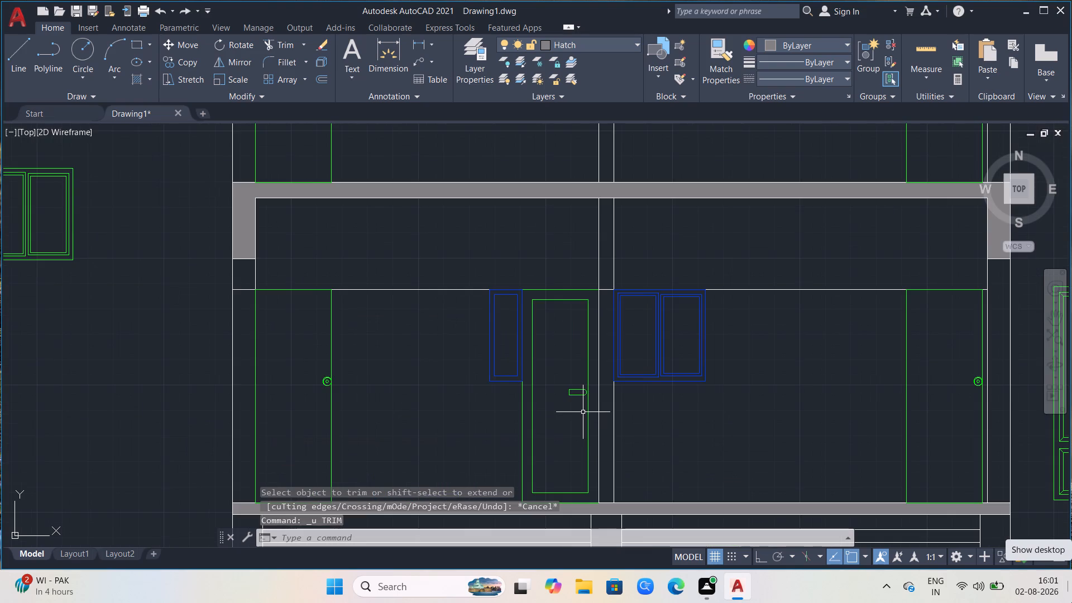
# Delete the five spare panelled doors standing beside the section.
pyautogui.scroll(-2, 865, 247)
pyautogui.scroll(-2, 735, 308)
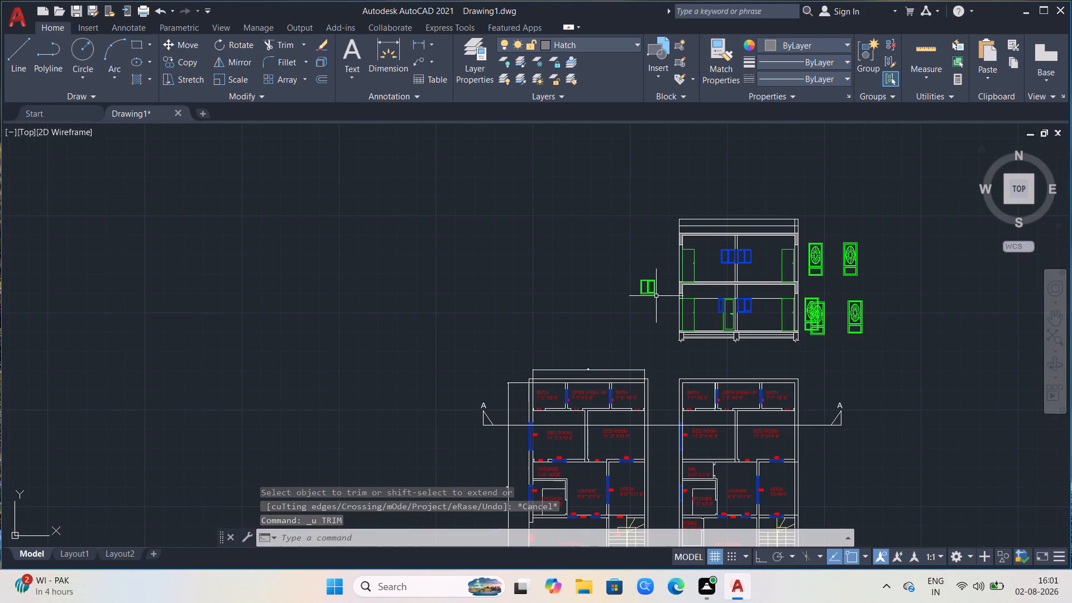
pyautogui.scroll(2, 935, 280)
pyautogui.scroll(-1, 836, 270)
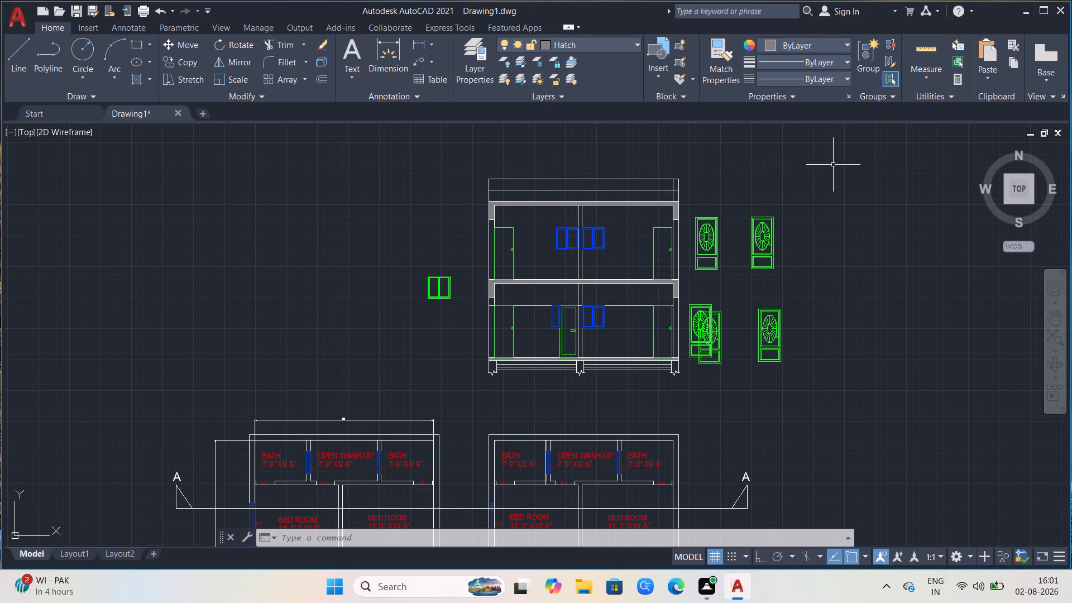
pyautogui.moveTo(685, 209); pyautogui.dragTo(688, 217)
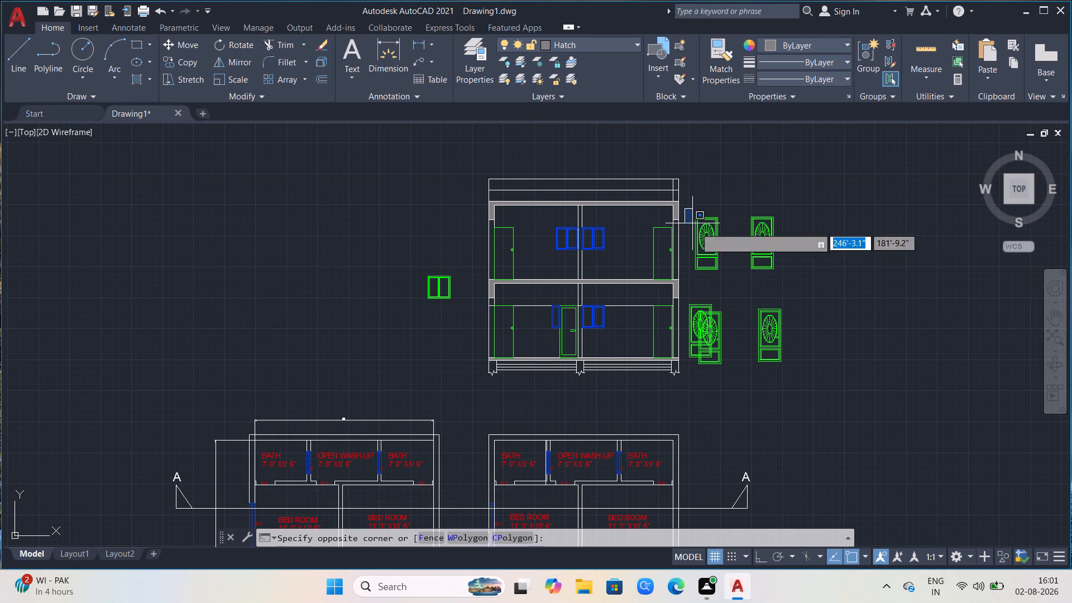
pyautogui.click(786, 386)
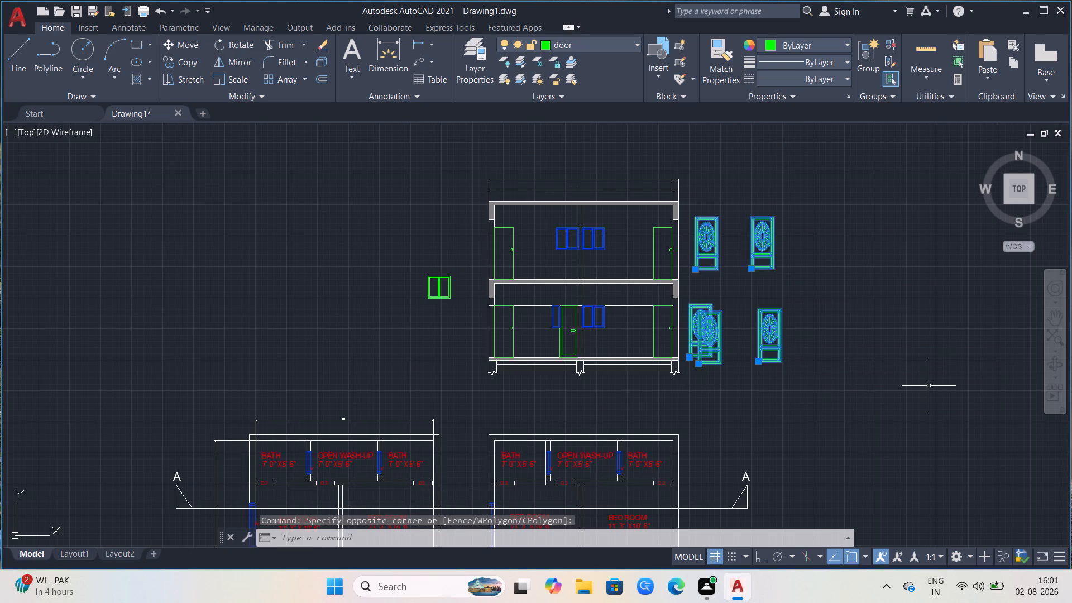
pyautogui.press('Delete')
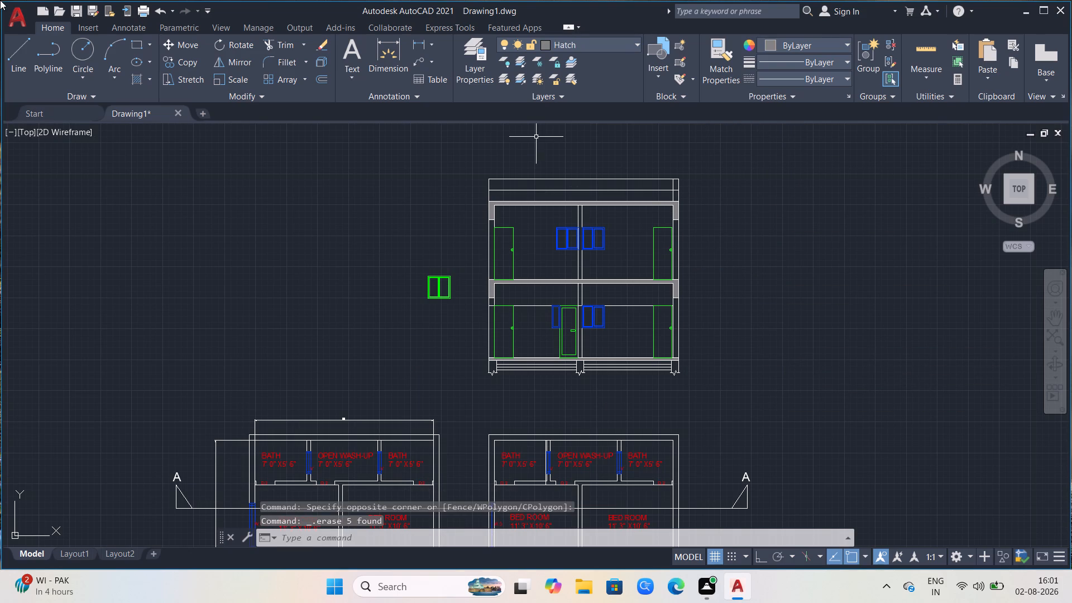
# Delete the spare green two-pane window standing beside the section.
pyautogui.moveTo(468, 262); pyautogui.dragTo(454, 281)
pyautogui.click(423, 322)
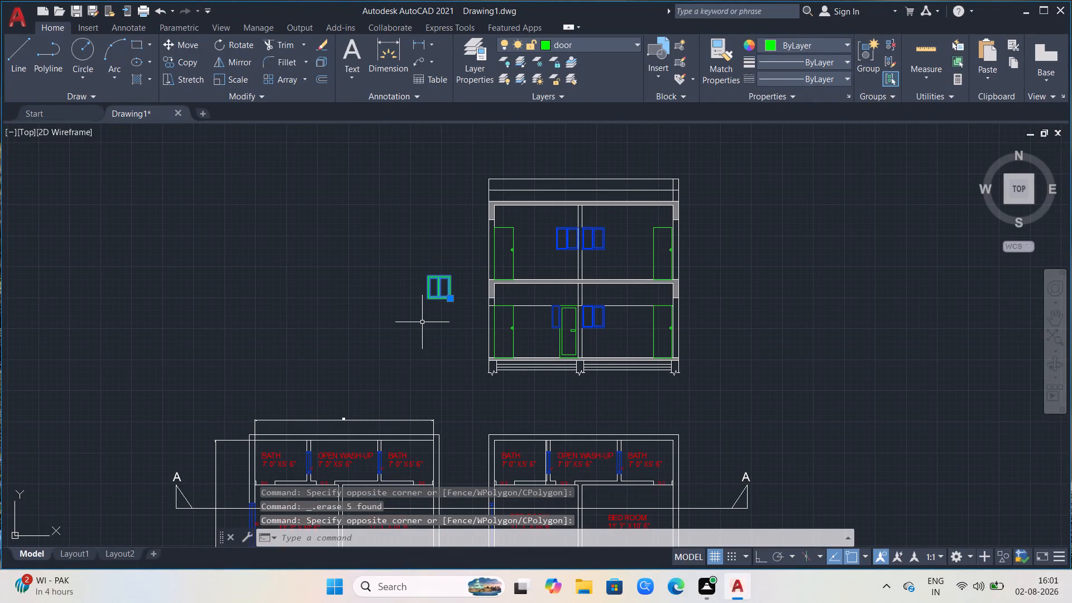
pyautogui.press('Delete')
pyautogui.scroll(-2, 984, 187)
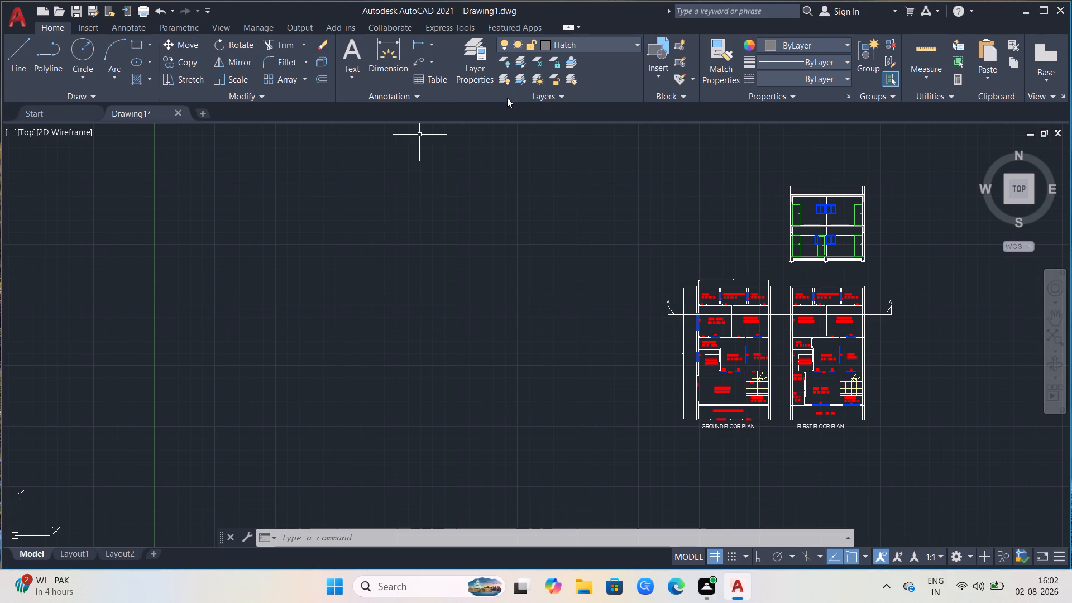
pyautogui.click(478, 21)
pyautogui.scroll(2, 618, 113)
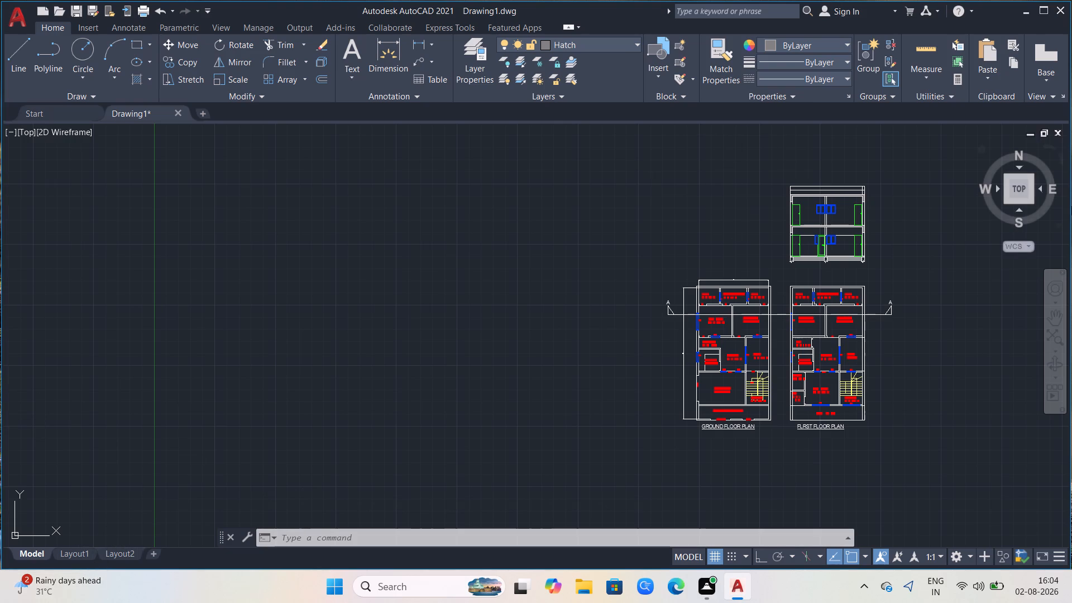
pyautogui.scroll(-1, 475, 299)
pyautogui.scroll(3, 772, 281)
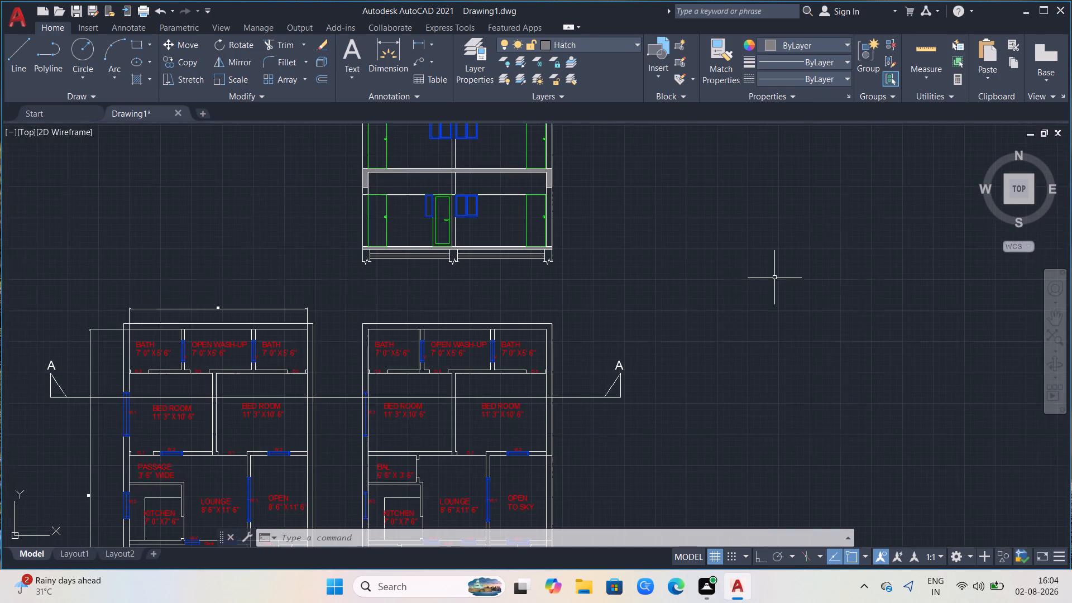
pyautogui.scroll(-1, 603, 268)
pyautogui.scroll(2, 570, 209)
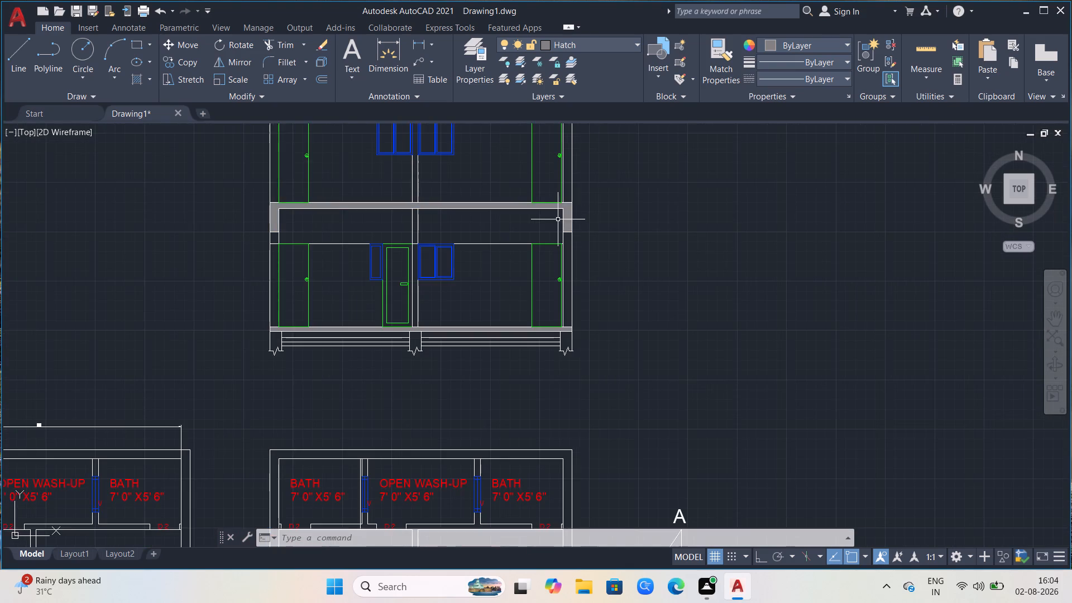
# Examine the two-storey section and the floor plans below it for leftover or unfinished linework.
pyautogui.scroll(-2, 557, 219)
pyautogui.scroll(1, 505, 171)
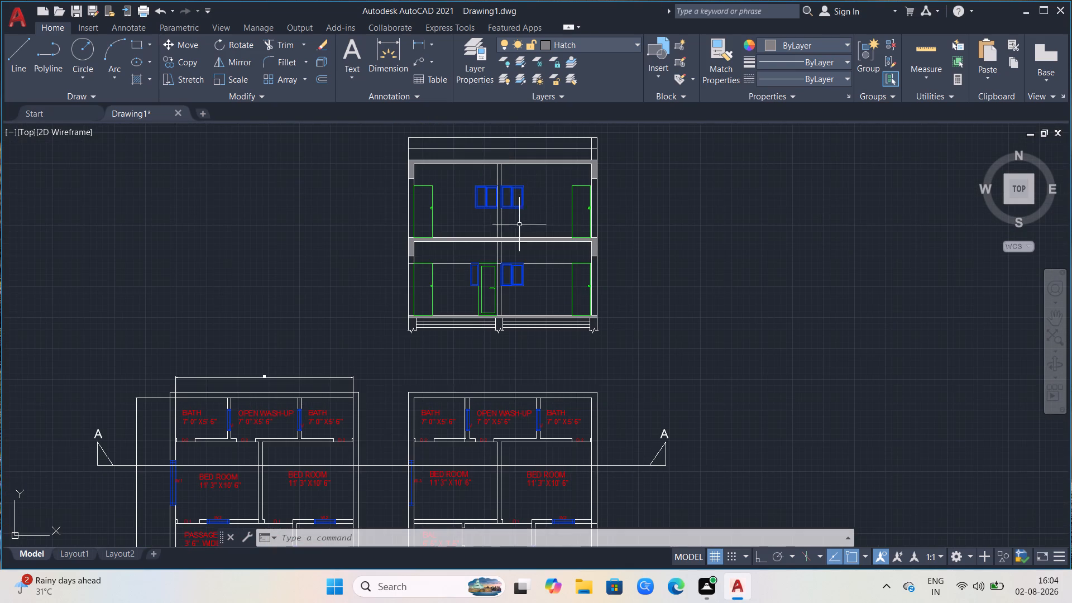
pyautogui.scroll(-1, 519, 226)
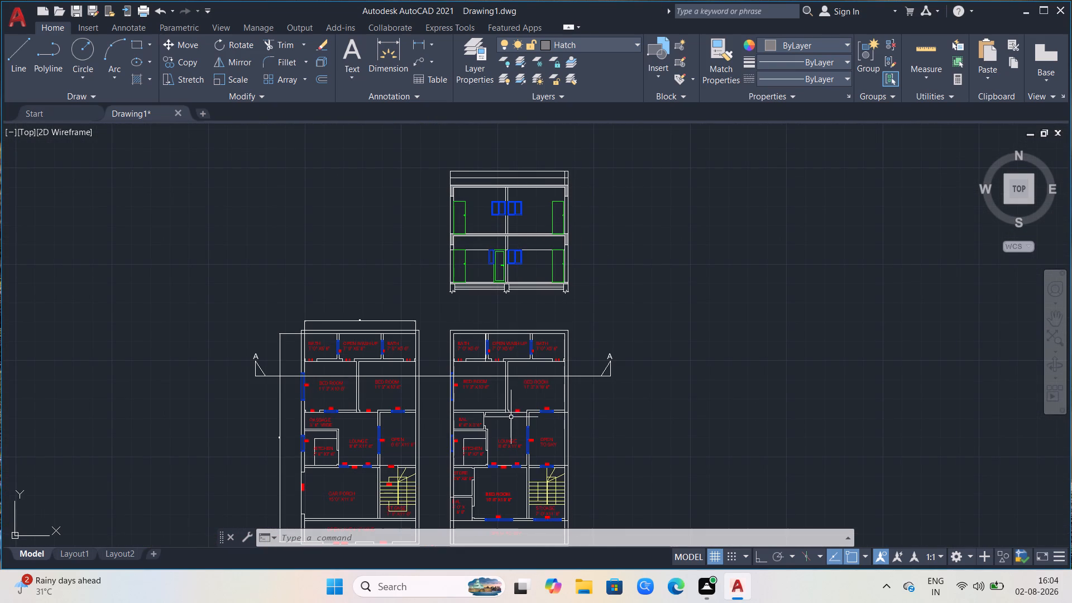
pyautogui.scroll(-1, 511, 439)
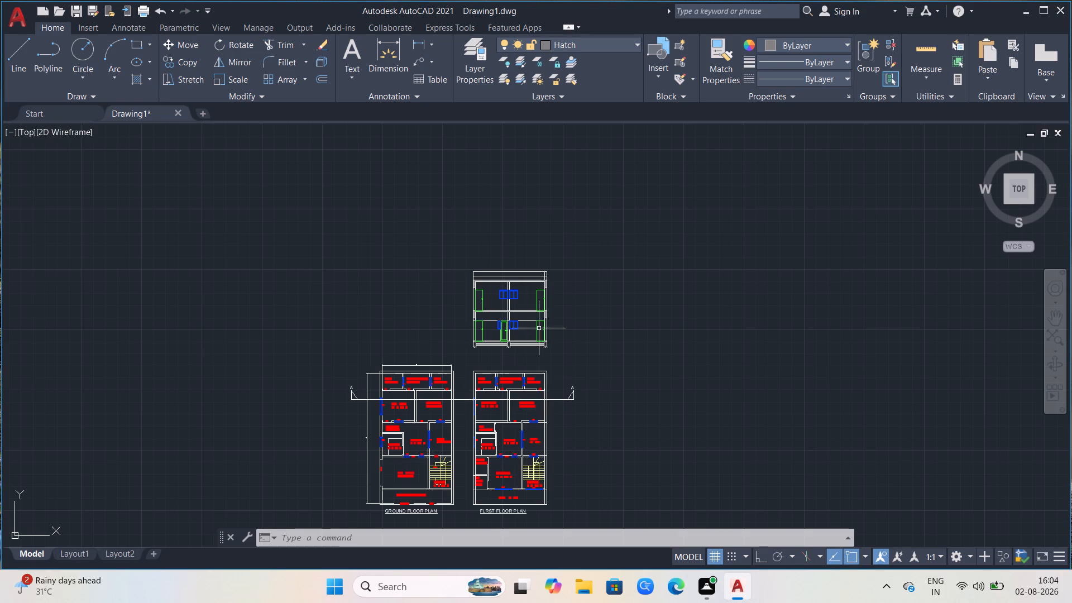
pyautogui.scroll(1, 594, 266)
pyautogui.scroll(-1, 472, 372)
pyautogui.scroll(1, 418, 305)
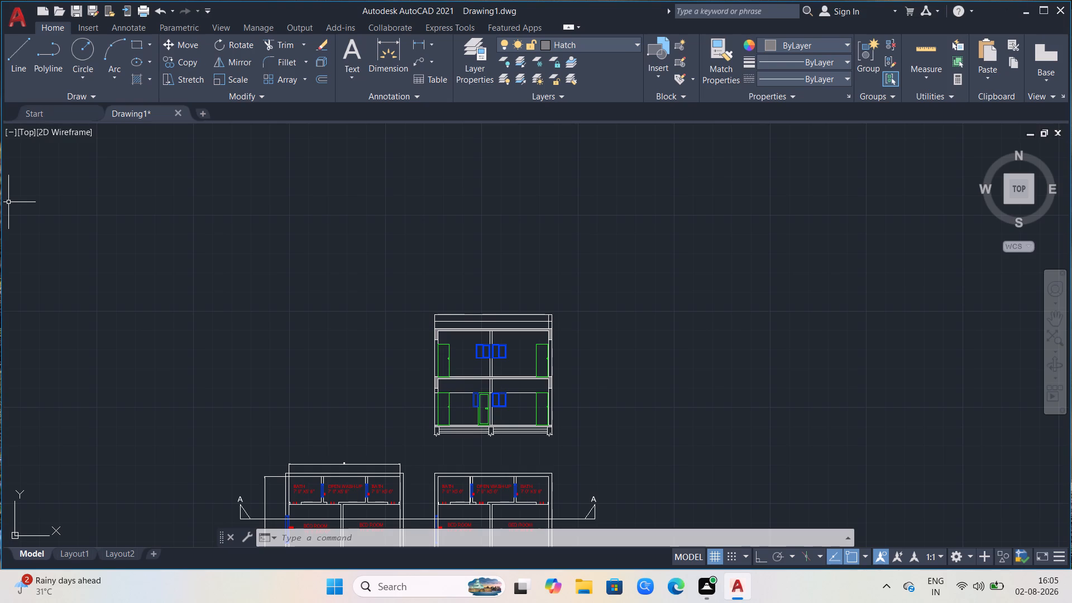
pyautogui.scroll(-1, 475, 394)
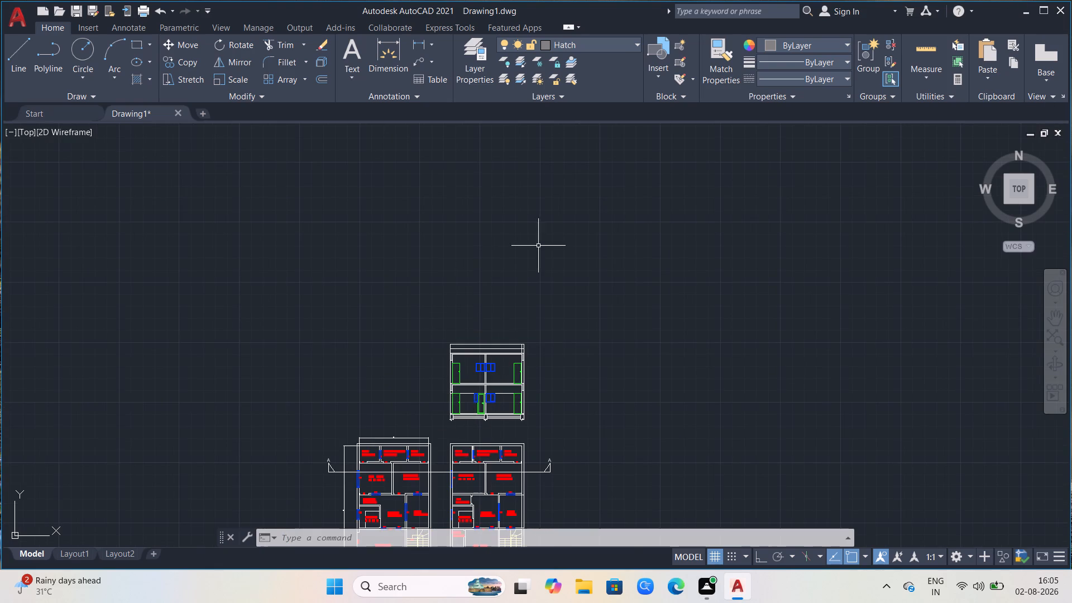
pyautogui.scroll(-2, 538, 246)
pyautogui.scroll(3, 527, 317)
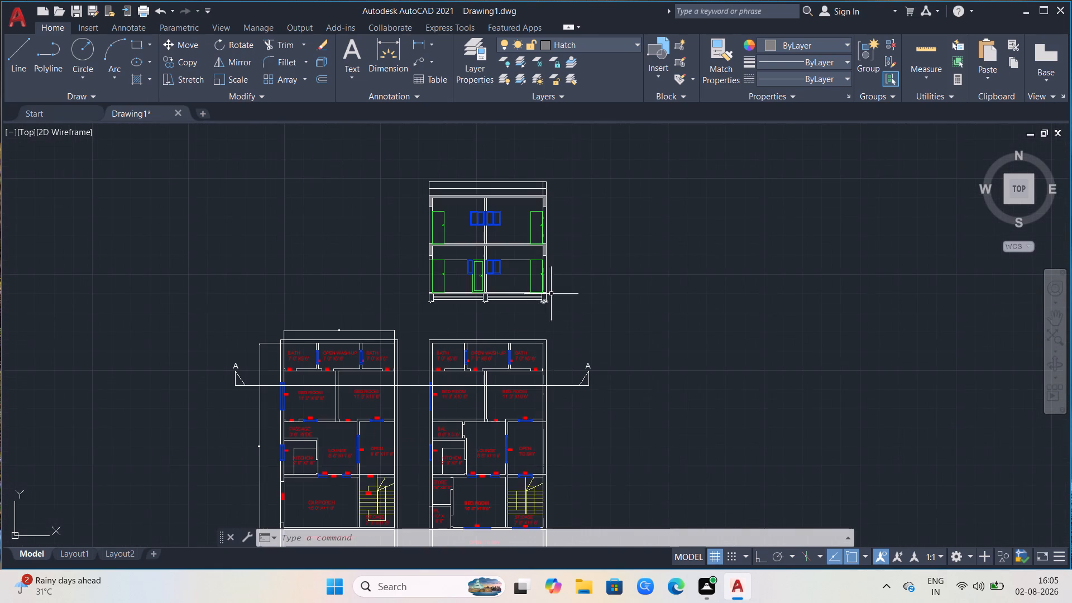
pyautogui.scroll(2, 580, 146)
pyautogui.scroll(-1, 530, 243)
pyautogui.scroll(2, 284, 339)
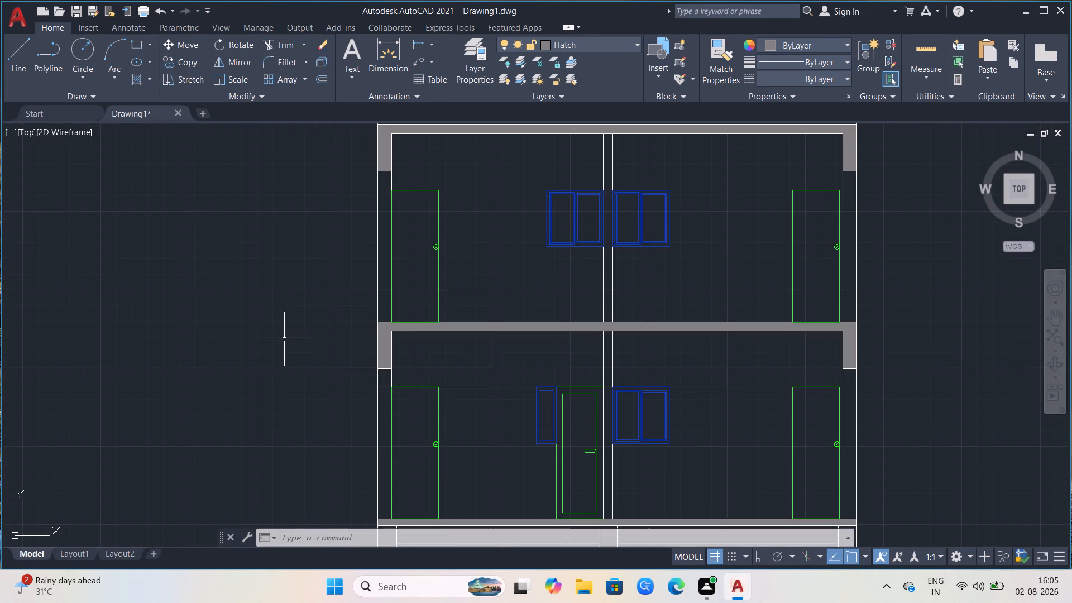
pyautogui.scroll(-1, 736, 256)
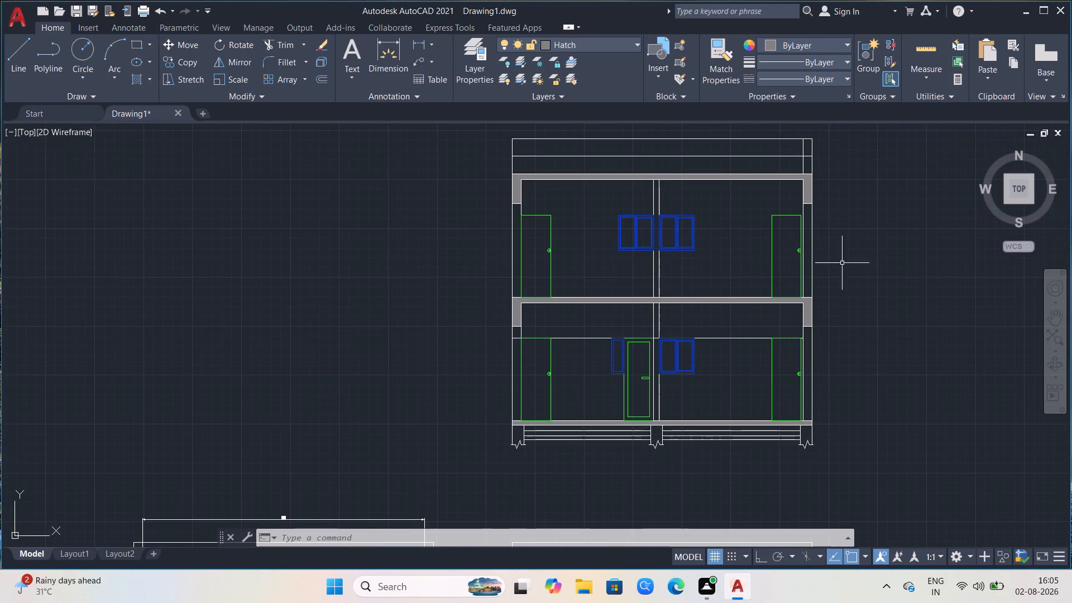
pyautogui.scroll(-1, 115, 256)
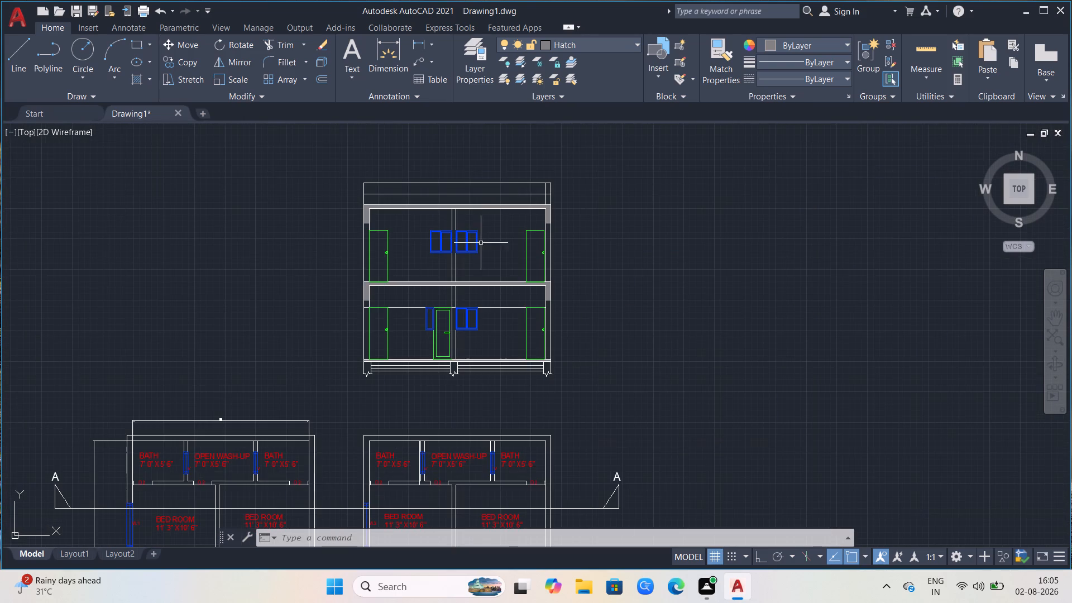
# Delete the intermediate horizontal line between the roof slab and the parapet top of the section.
pyautogui.scroll(1, 482, 229)
pyautogui.click(405, 171)
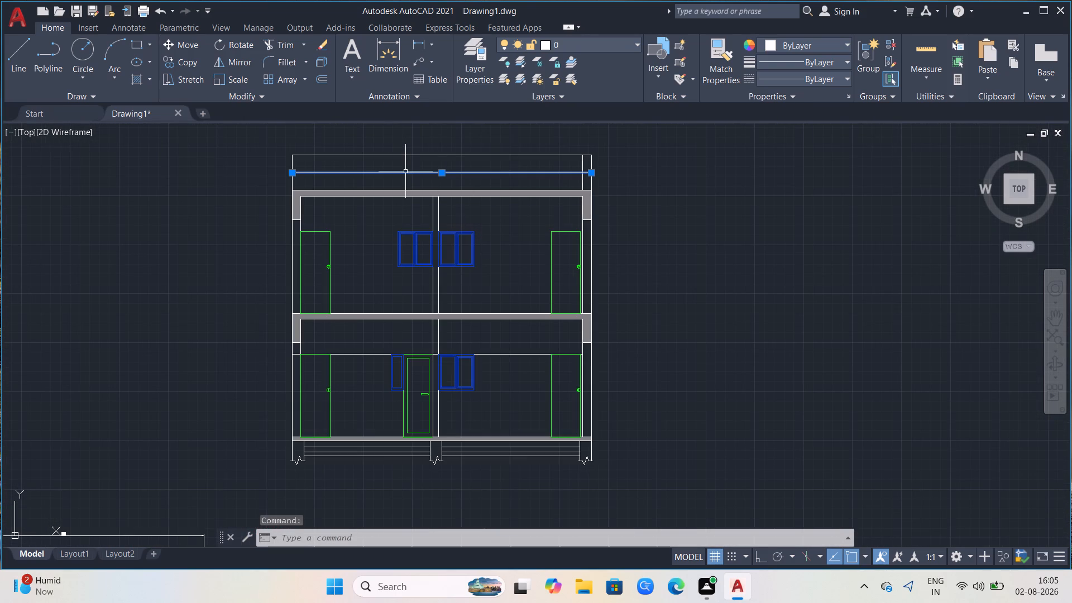
pyautogui.press('Delete')
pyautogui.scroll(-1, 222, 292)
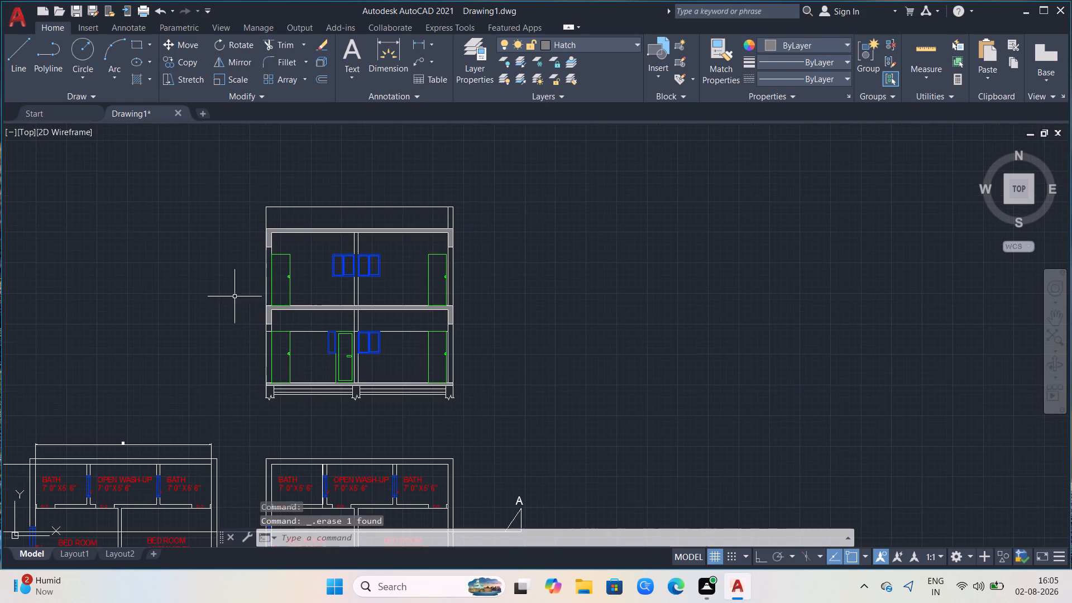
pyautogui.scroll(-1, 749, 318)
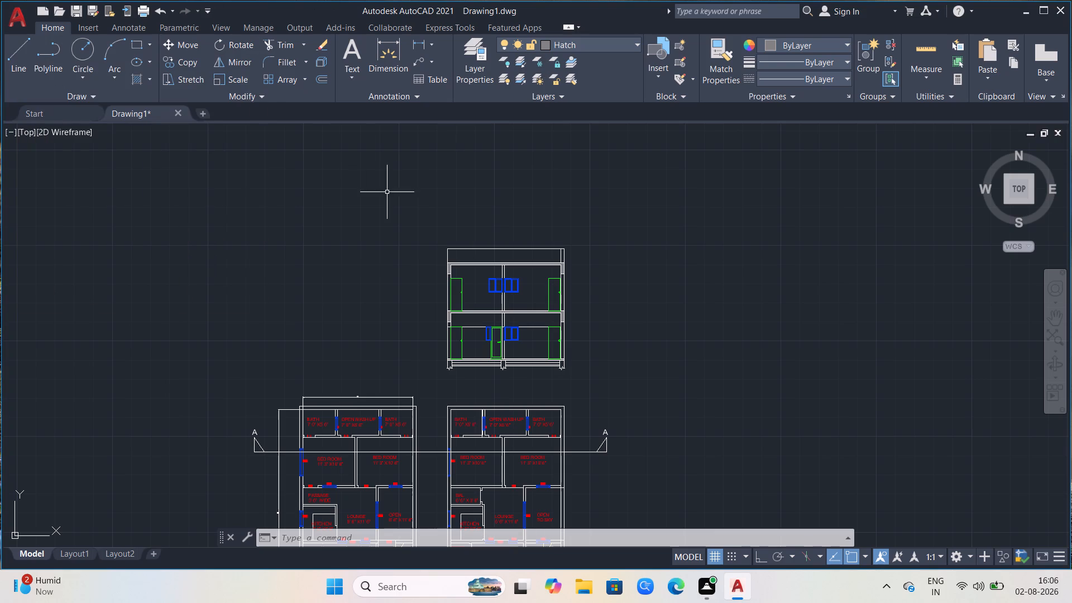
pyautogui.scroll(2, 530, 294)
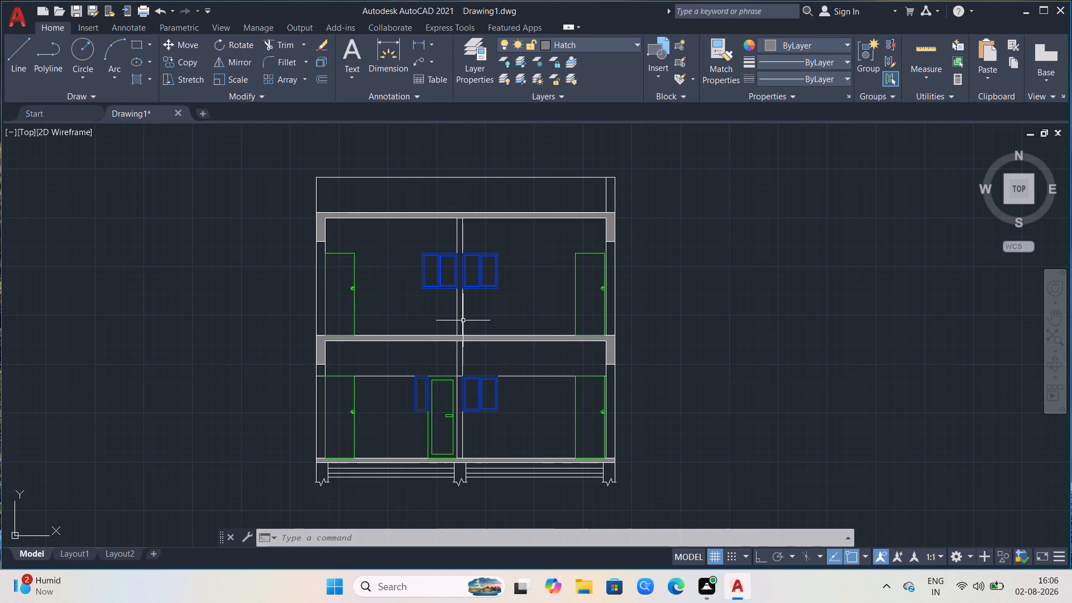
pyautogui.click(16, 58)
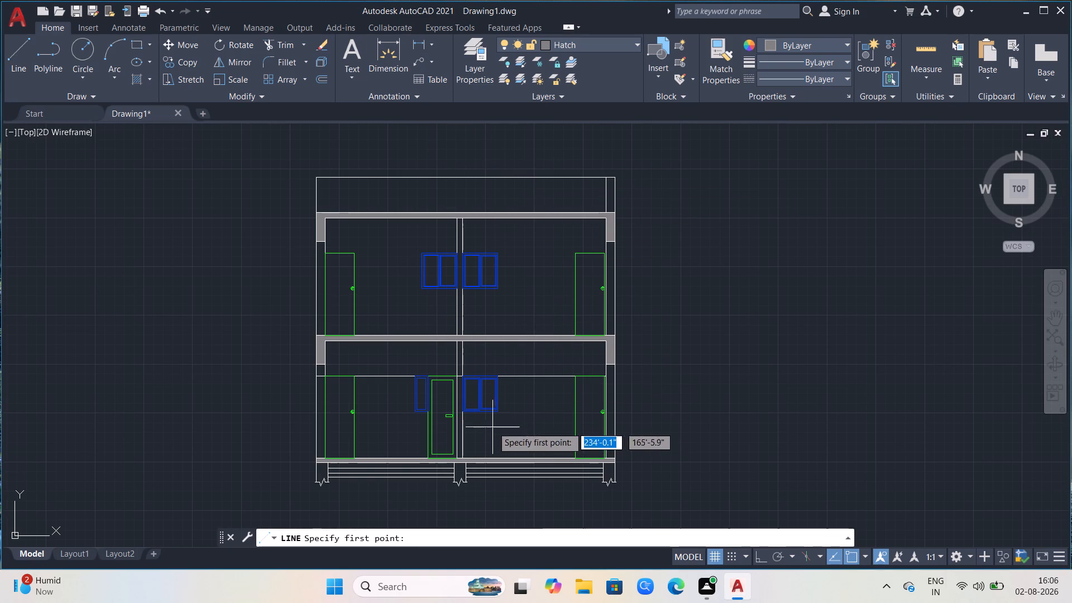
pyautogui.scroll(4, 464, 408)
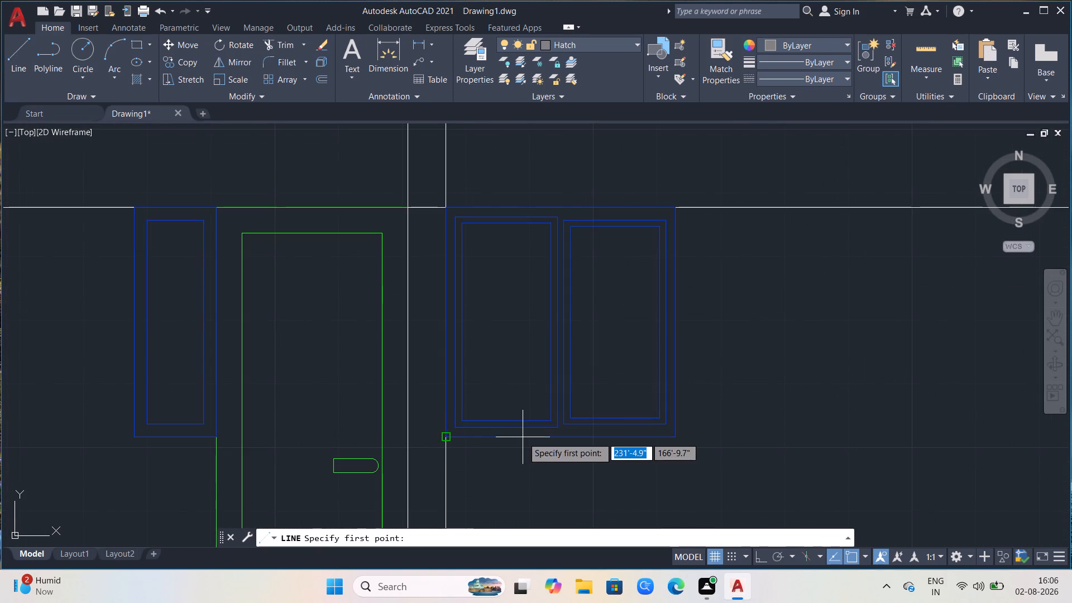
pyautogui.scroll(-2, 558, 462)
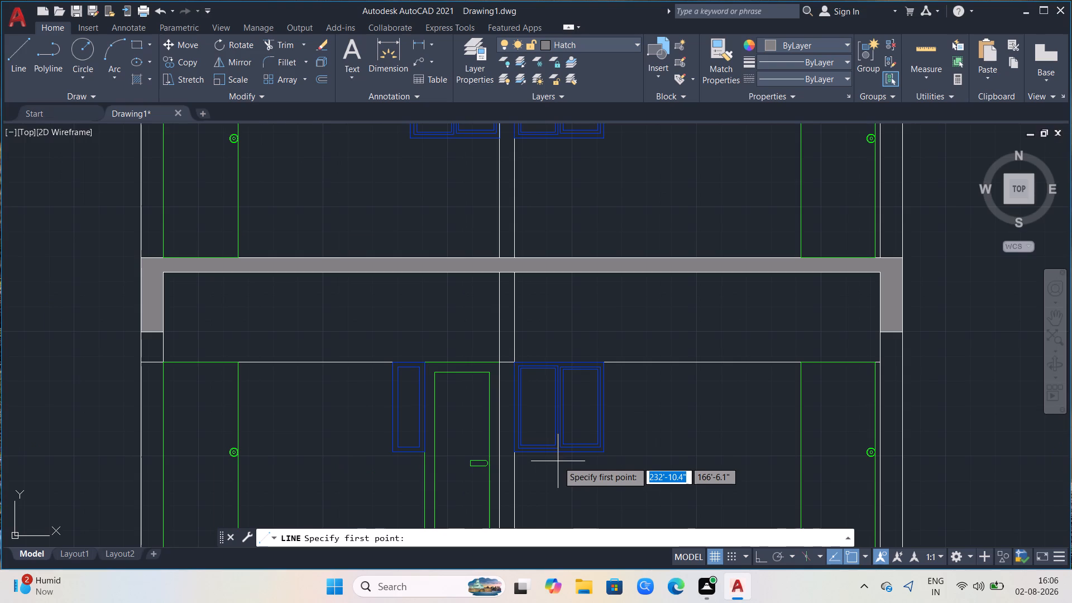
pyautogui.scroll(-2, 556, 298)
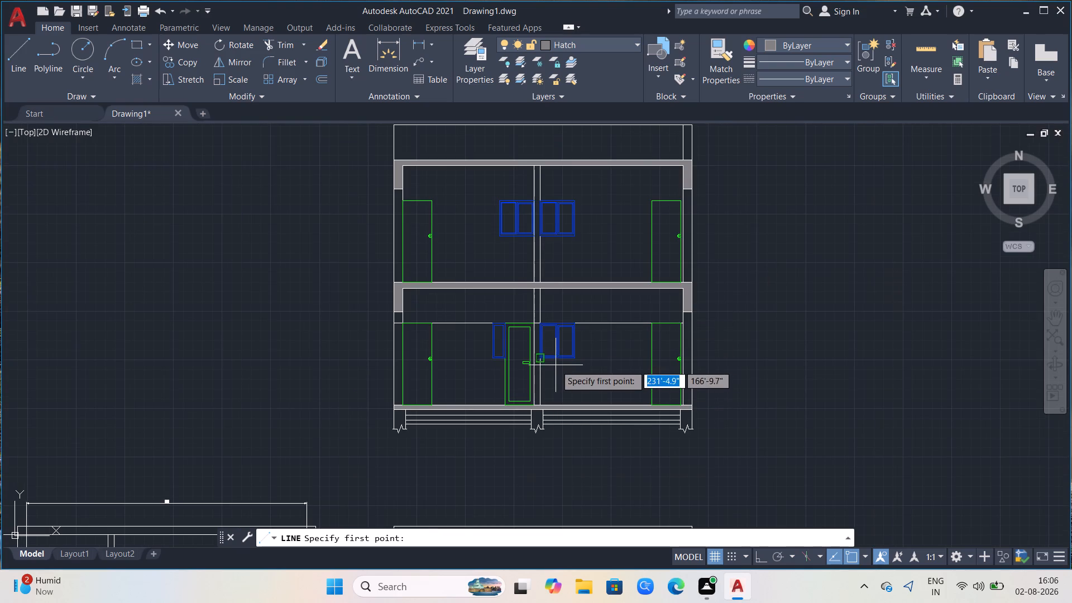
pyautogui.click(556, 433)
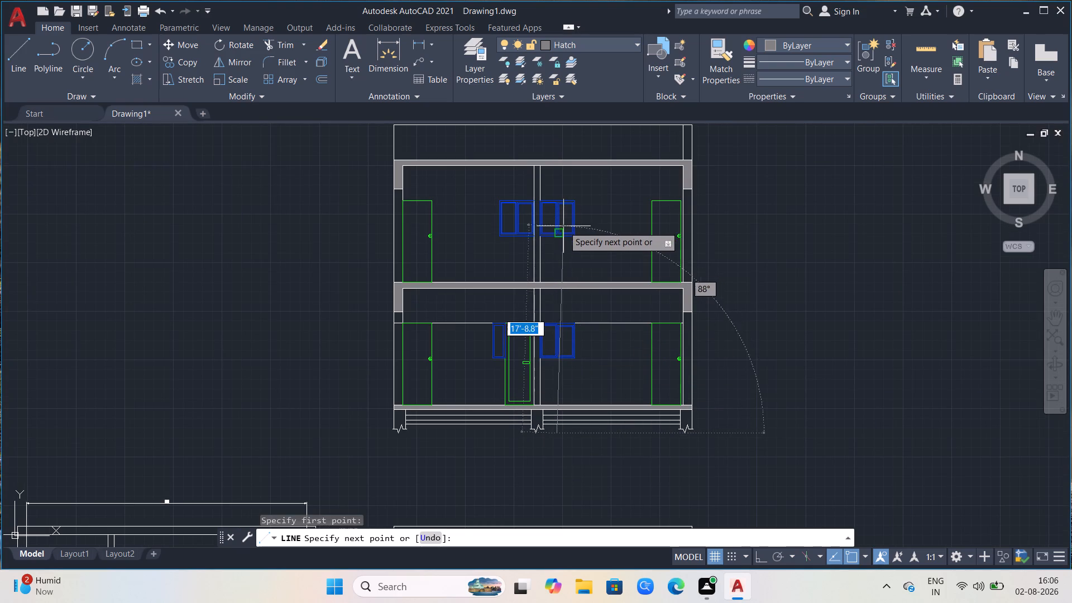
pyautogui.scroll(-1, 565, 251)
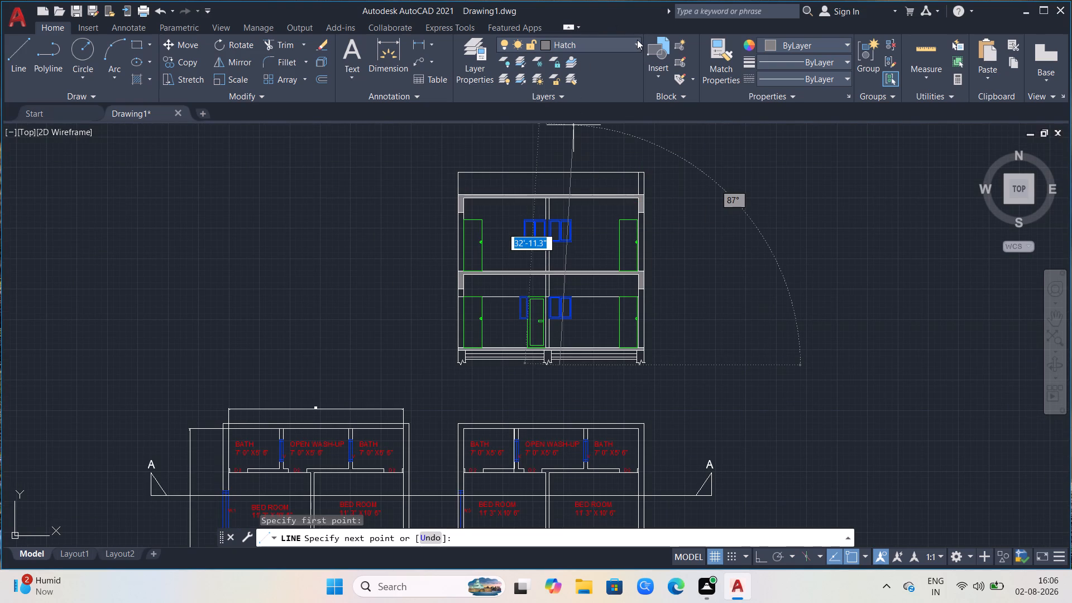
# Make walls the current layer and abandon the line in progress.
pyautogui.click(637, 40)
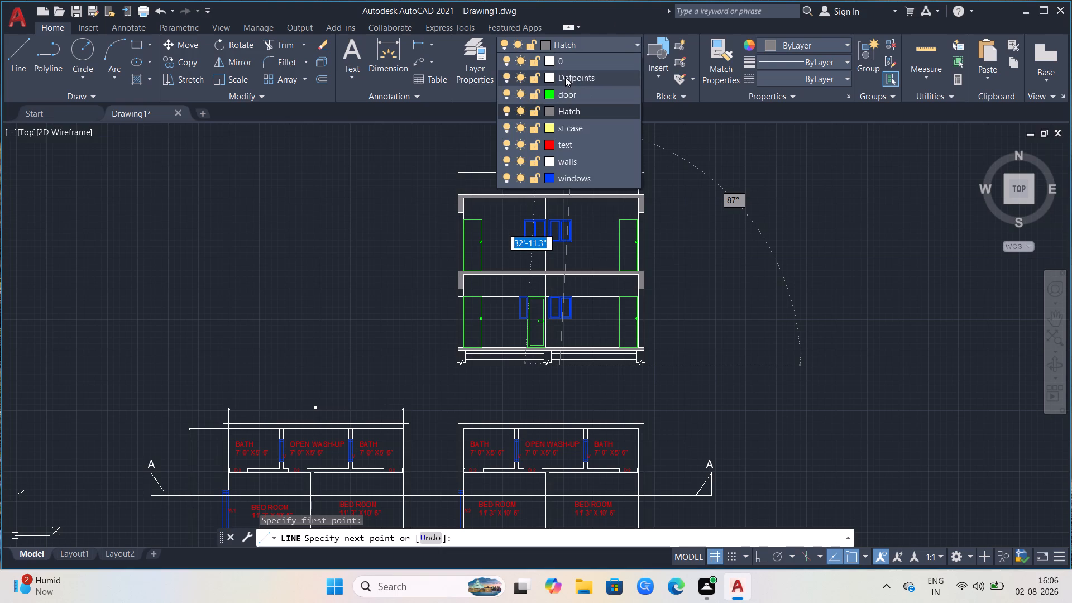
pyautogui.click(571, 165)
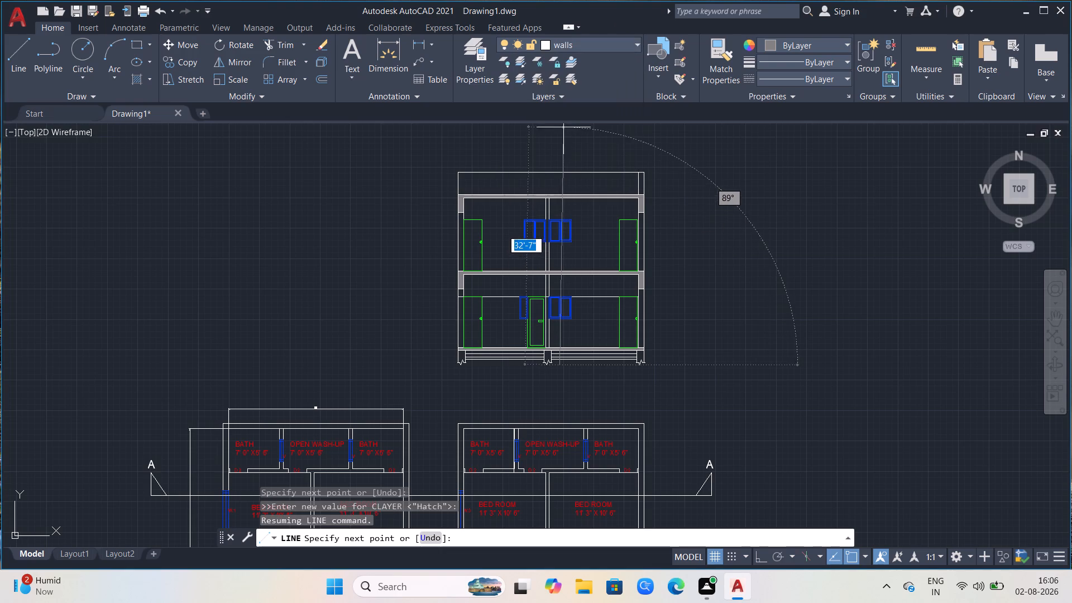
pyautogui.press('Escape')
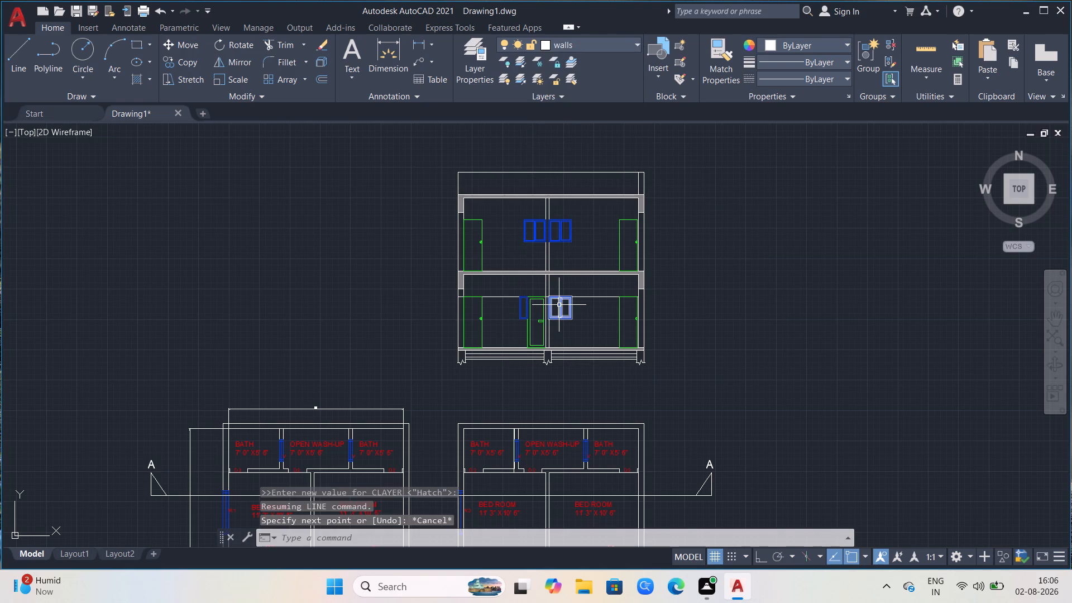
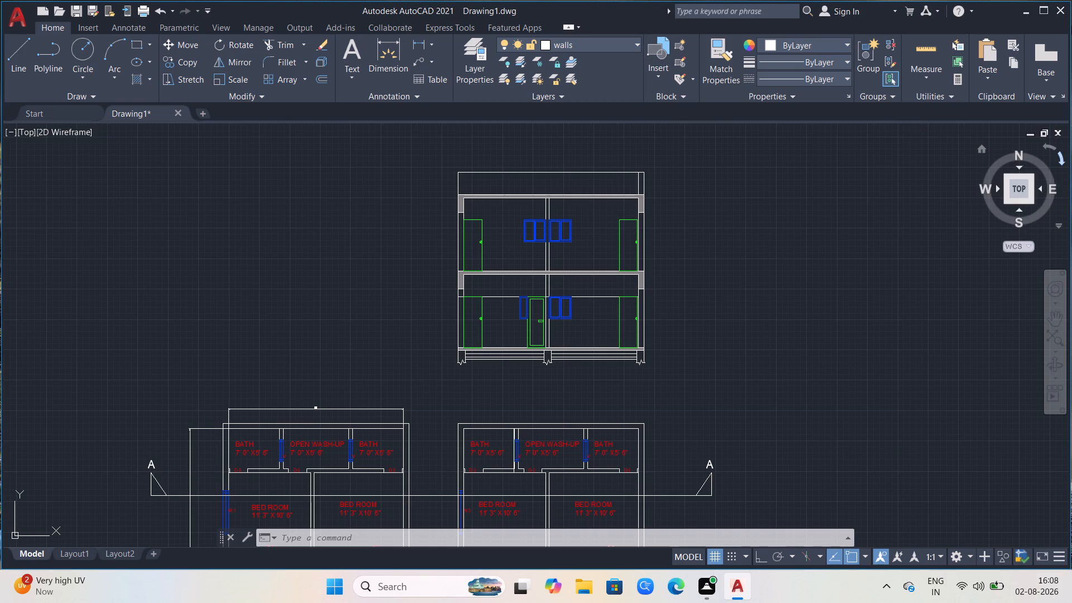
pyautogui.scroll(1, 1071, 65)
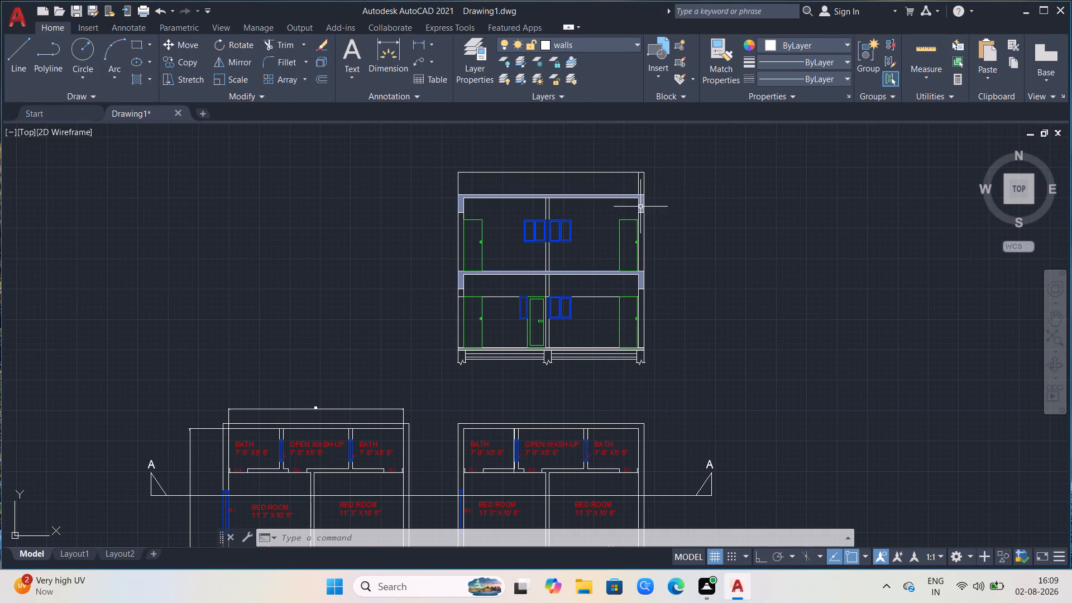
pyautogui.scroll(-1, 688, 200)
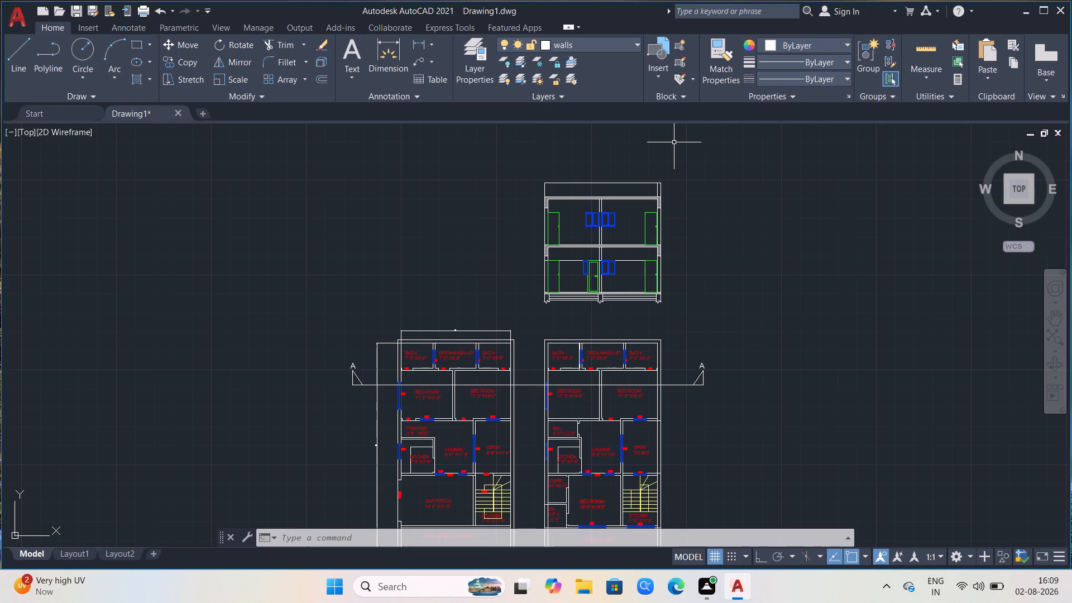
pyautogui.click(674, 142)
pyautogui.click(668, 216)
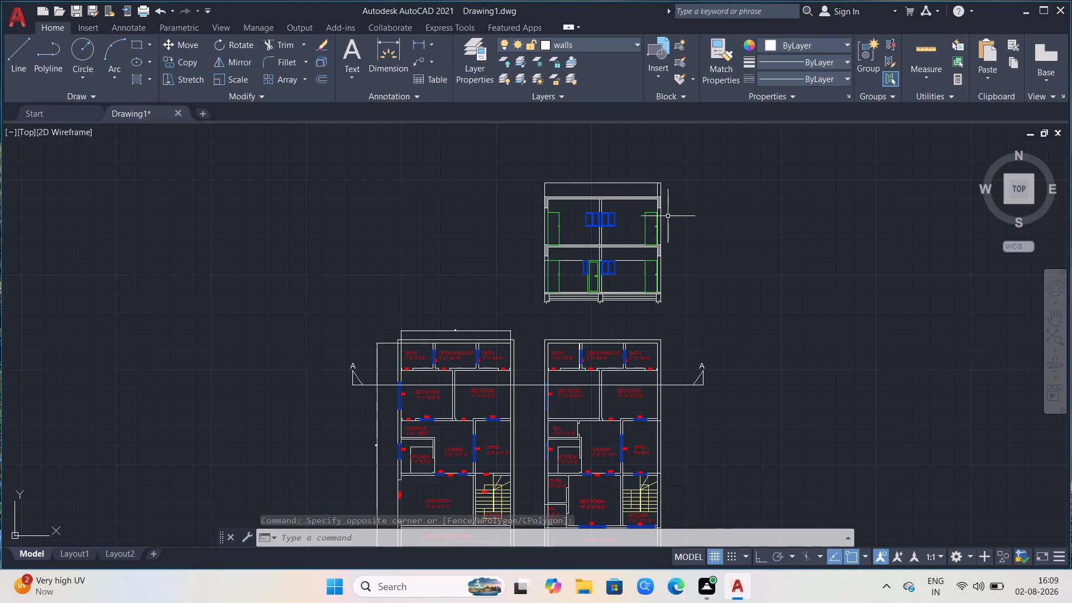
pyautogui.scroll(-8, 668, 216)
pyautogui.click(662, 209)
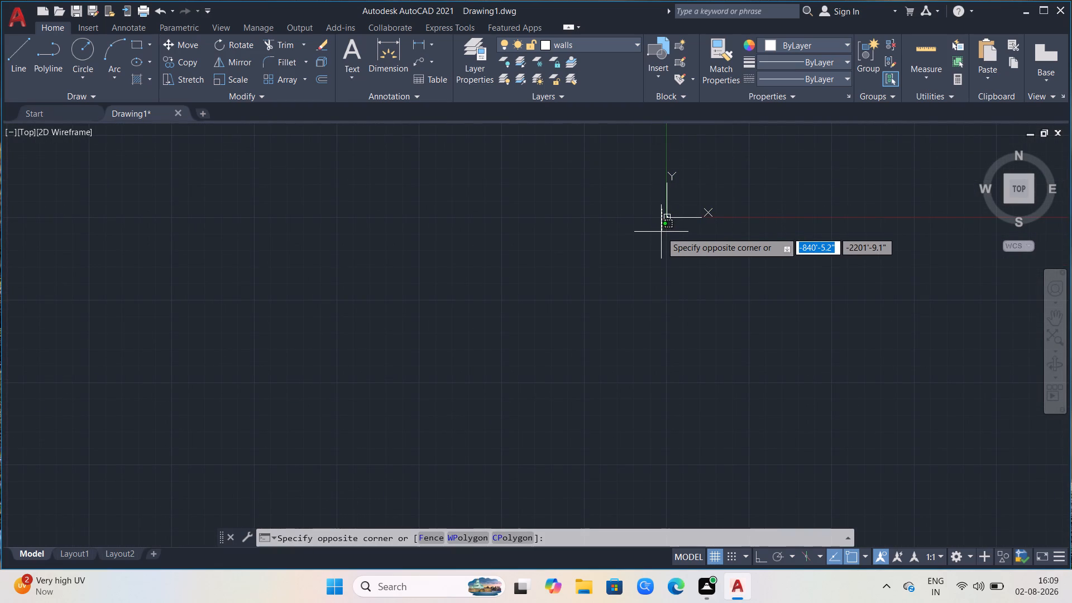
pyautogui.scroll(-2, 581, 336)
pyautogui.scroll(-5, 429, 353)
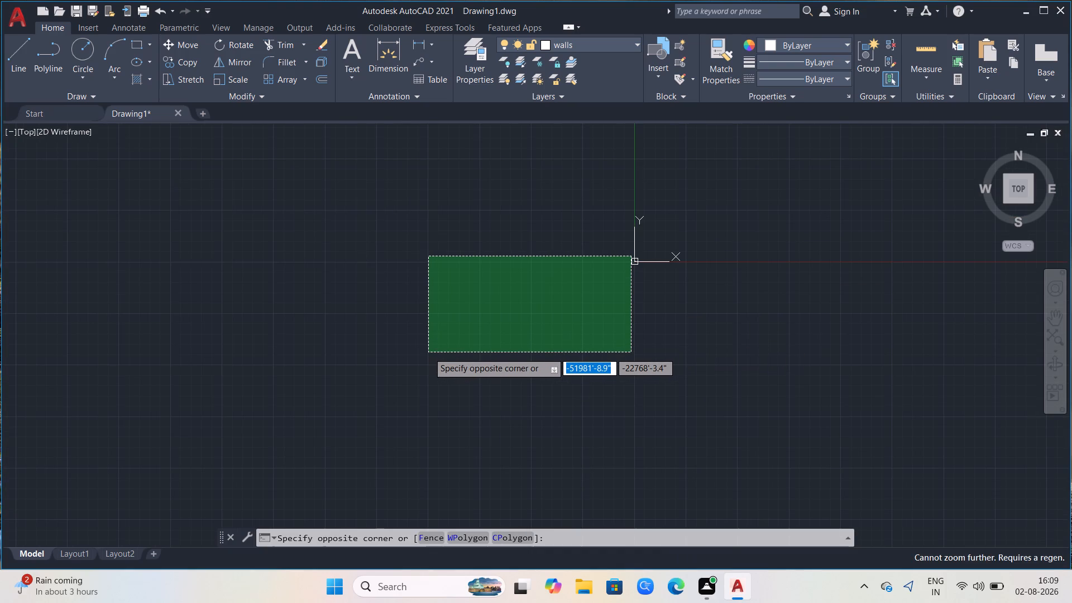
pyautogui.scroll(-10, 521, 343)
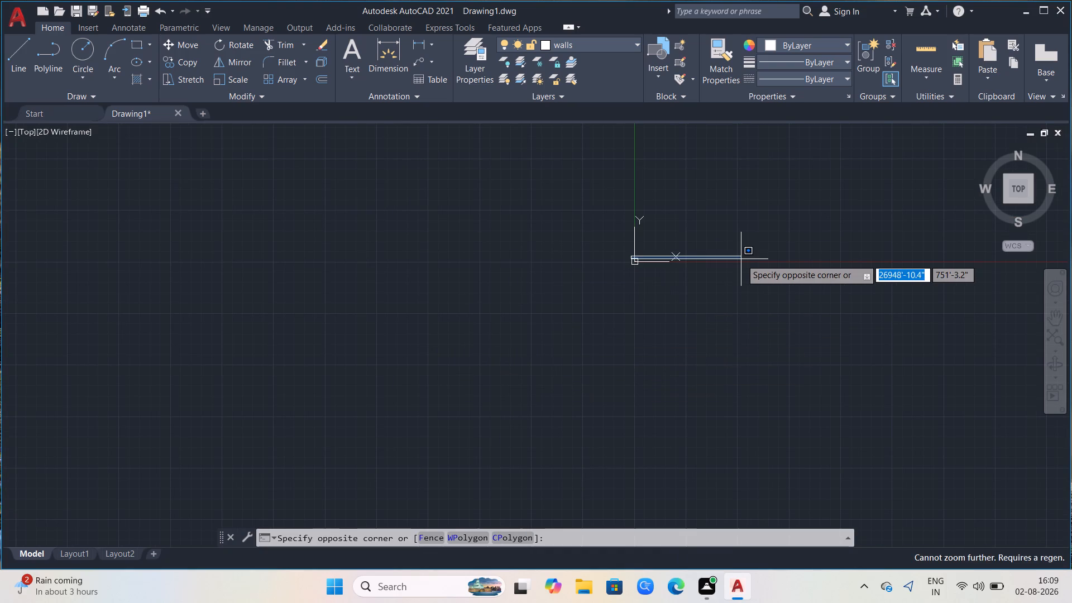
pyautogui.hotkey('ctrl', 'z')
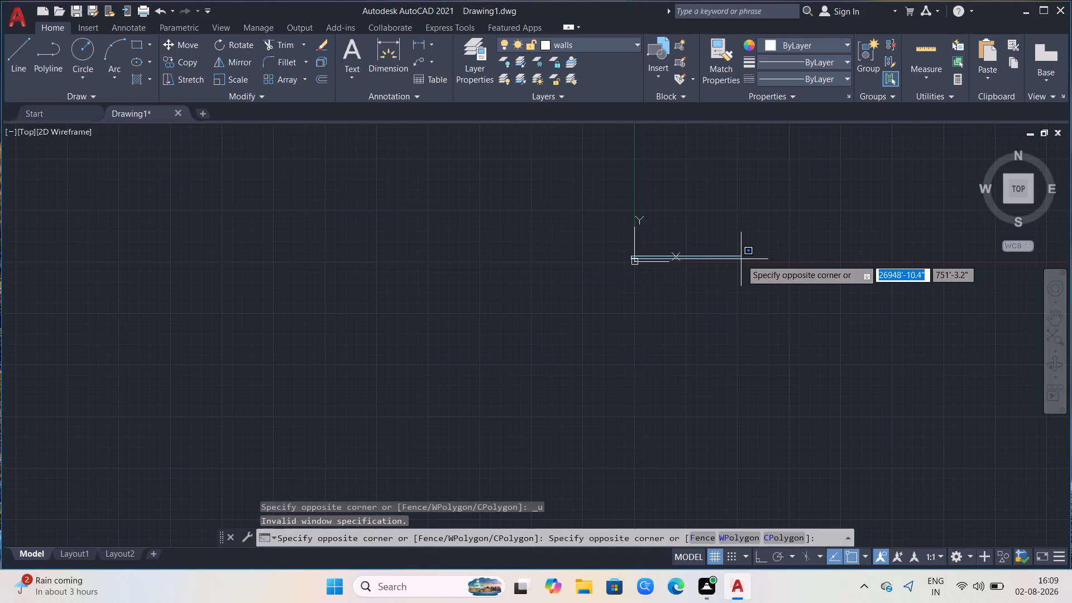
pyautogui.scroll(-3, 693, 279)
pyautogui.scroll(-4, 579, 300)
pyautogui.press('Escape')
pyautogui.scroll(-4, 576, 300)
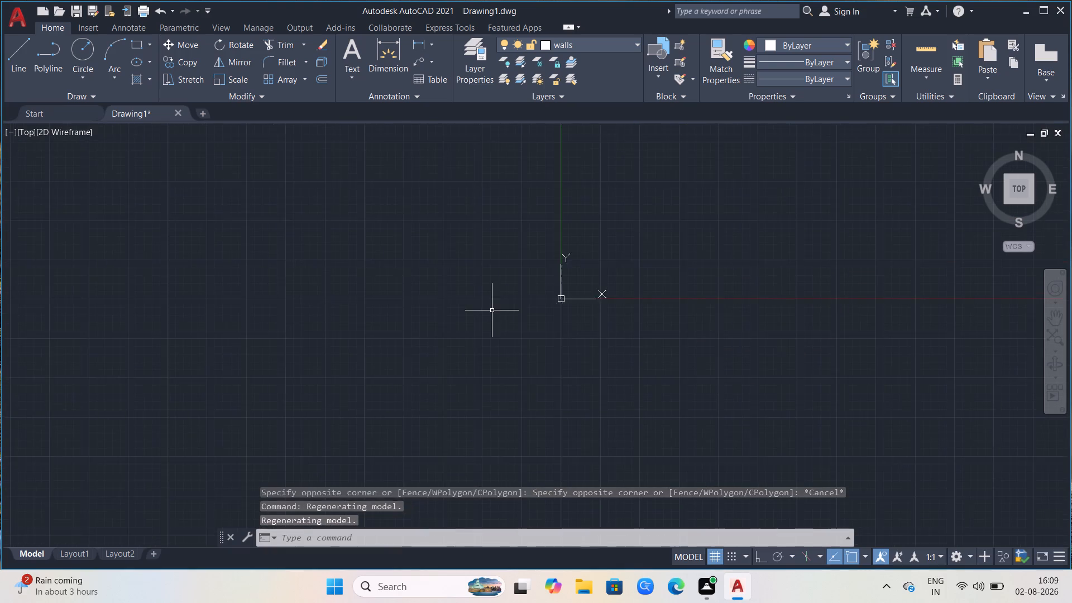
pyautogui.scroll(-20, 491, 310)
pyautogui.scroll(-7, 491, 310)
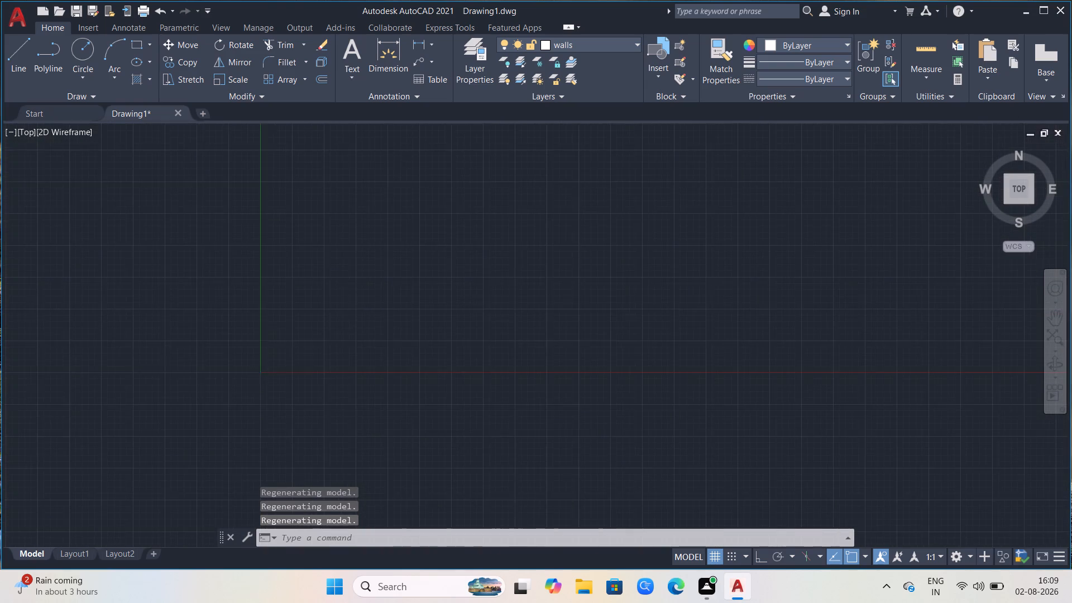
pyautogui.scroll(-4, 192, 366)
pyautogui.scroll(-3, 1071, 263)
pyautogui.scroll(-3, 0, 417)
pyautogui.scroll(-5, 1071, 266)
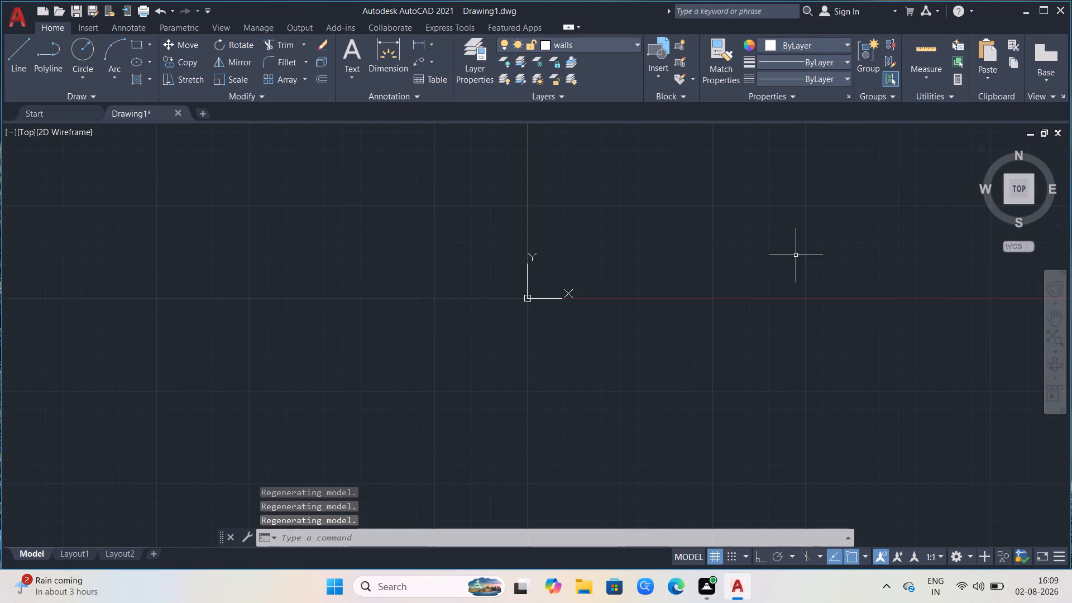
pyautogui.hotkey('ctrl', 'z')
# Draw a vertical line about 27'-8" long through the windows just right of the central wall, from above the parapet to below the foundations.
pyautogui.scroll(-3, 724, 268)
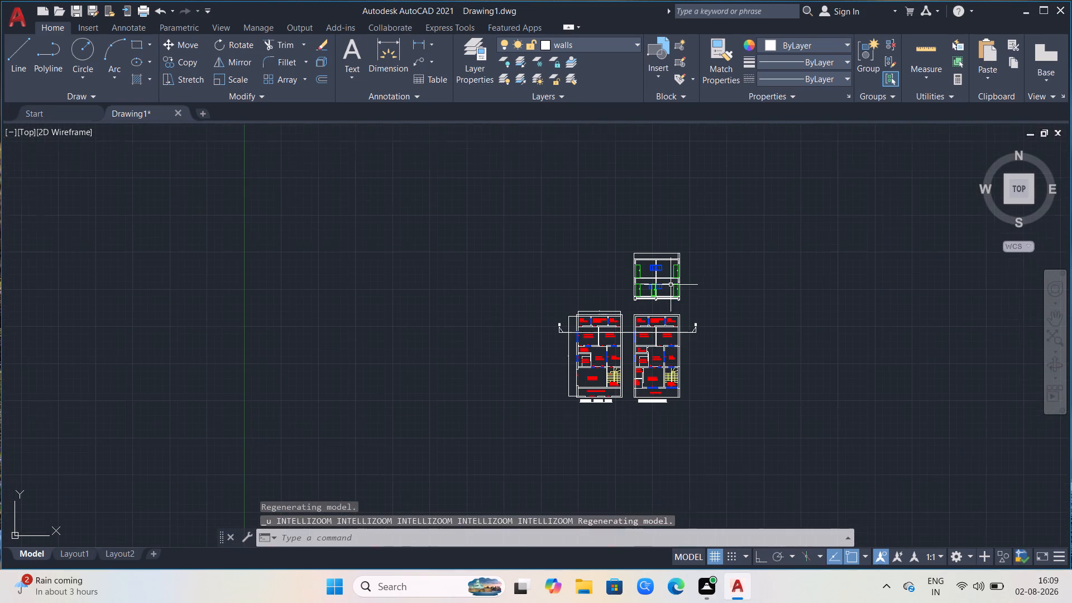
pyautogui.scroll(2, 779, 260)
pyautogui.scroll(-2, 454, 319)
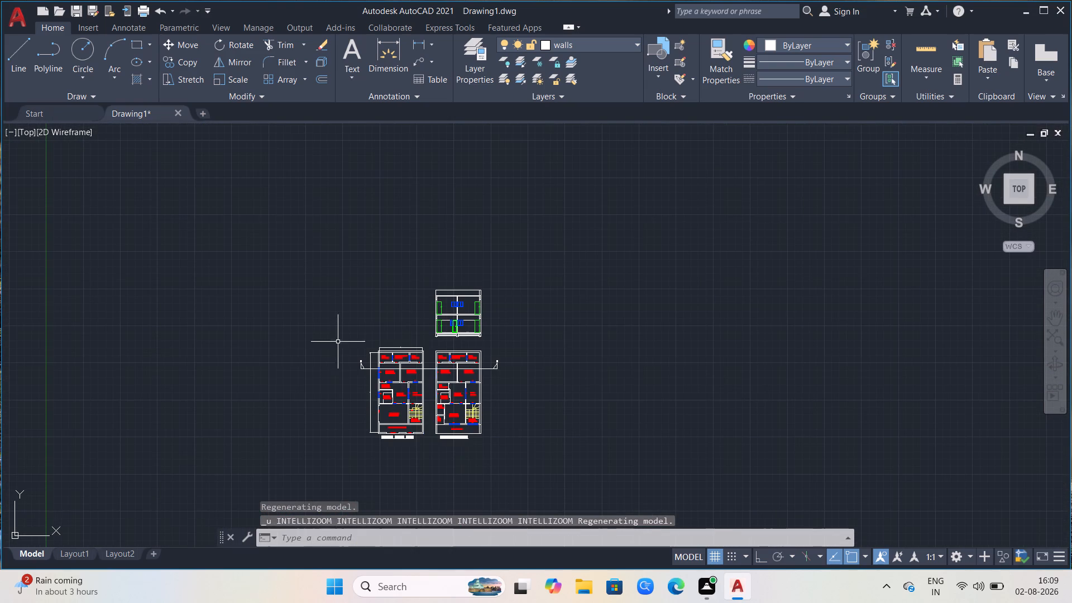
pyautogui.scroll(2, 453, 334)
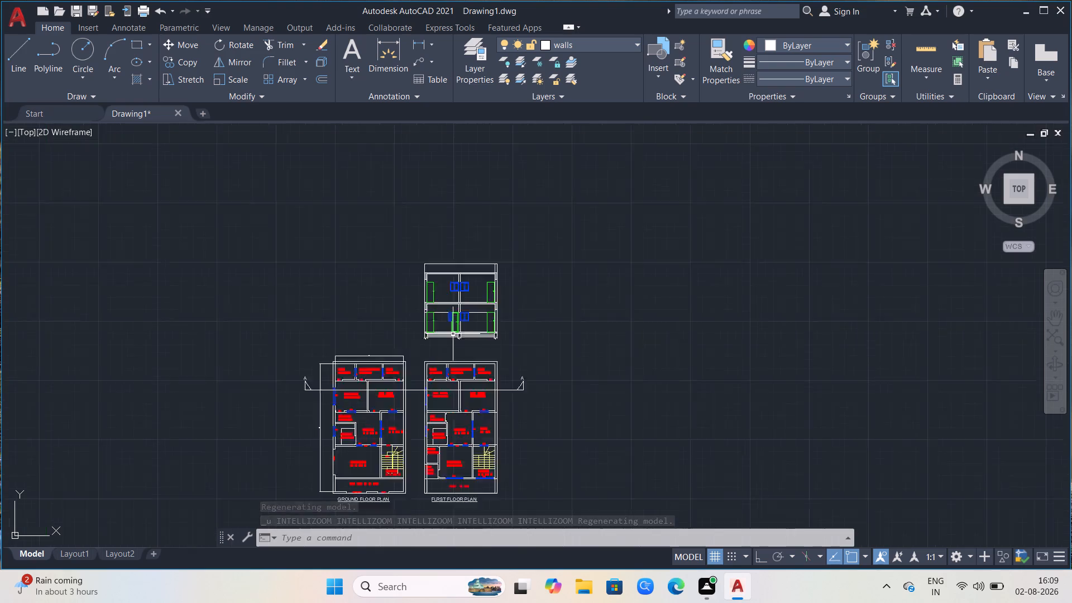
pyautogui.scroll(2, 461, 314)
pyautogui.scroll(-2, 479, 266)
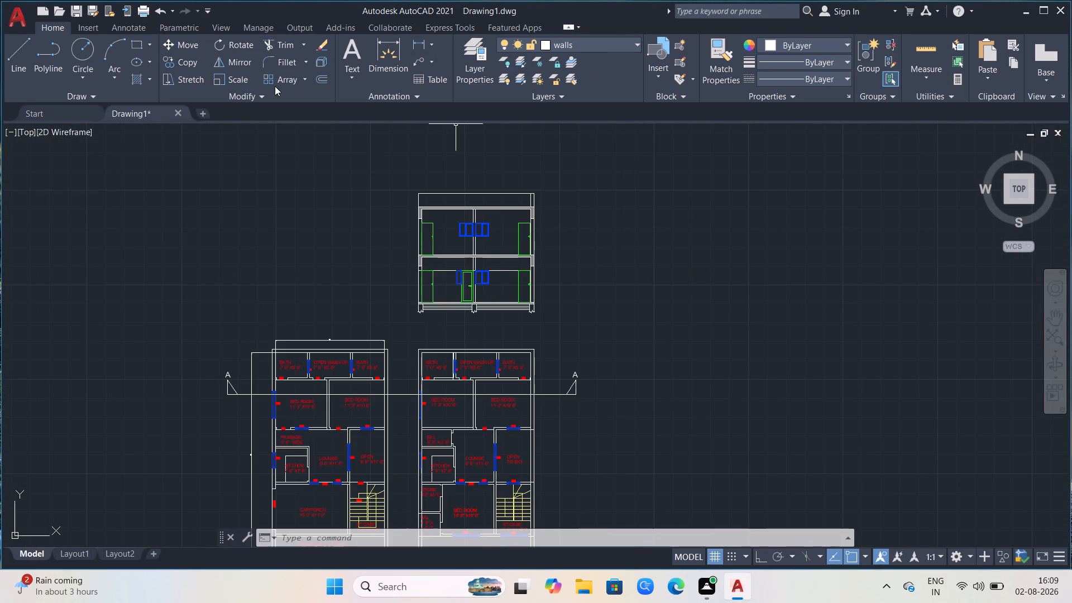
pyautogui.click(12, 51)
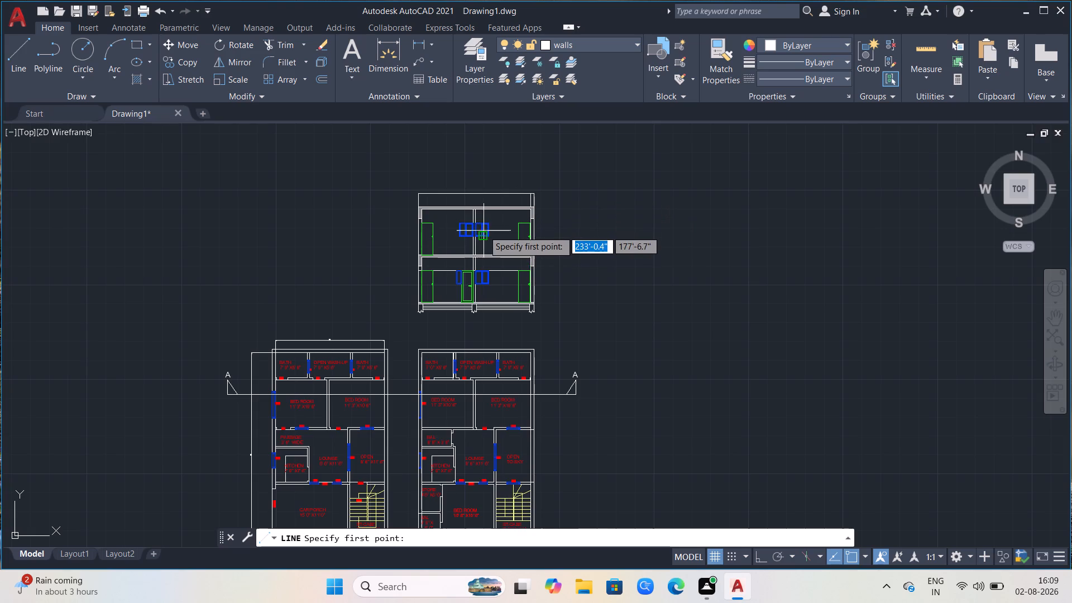
pyautogui.scroll(3, 484, 231)
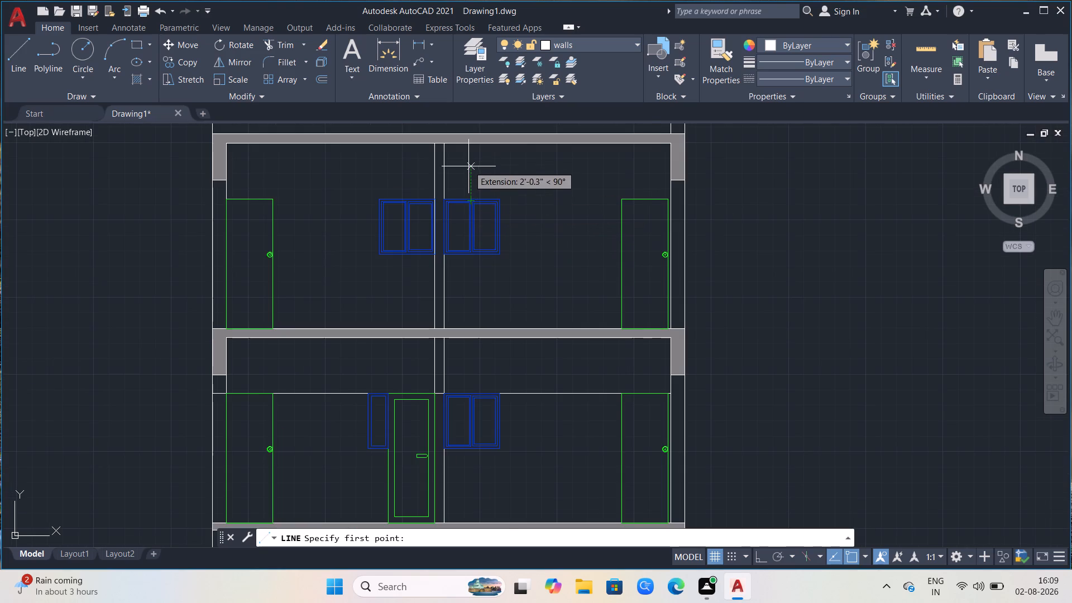
pyautogui.scroll(-2, 468, 169)
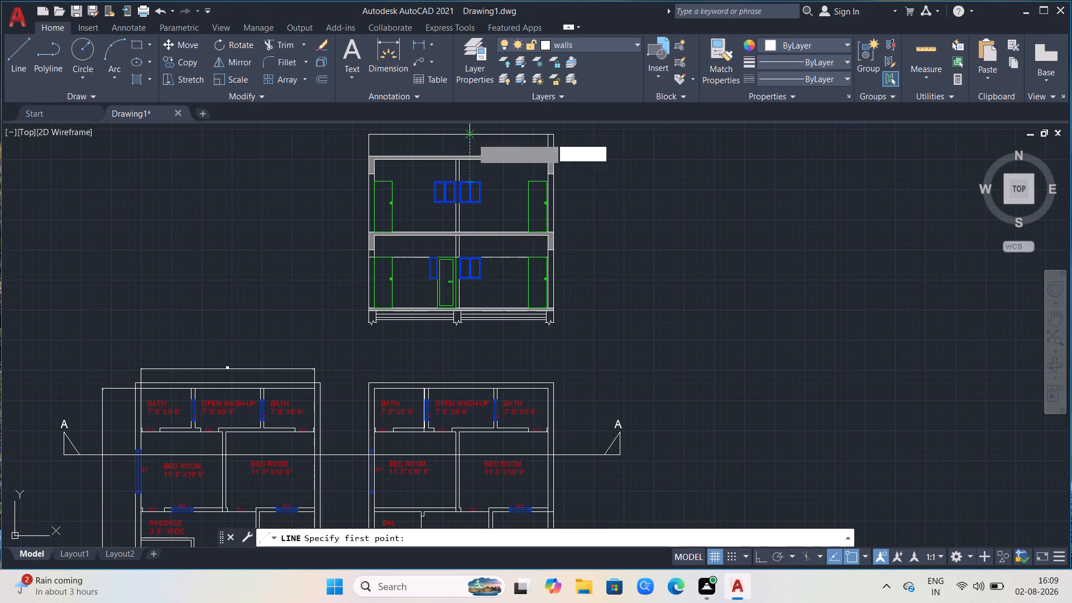
pyautogui.click(472, 127)
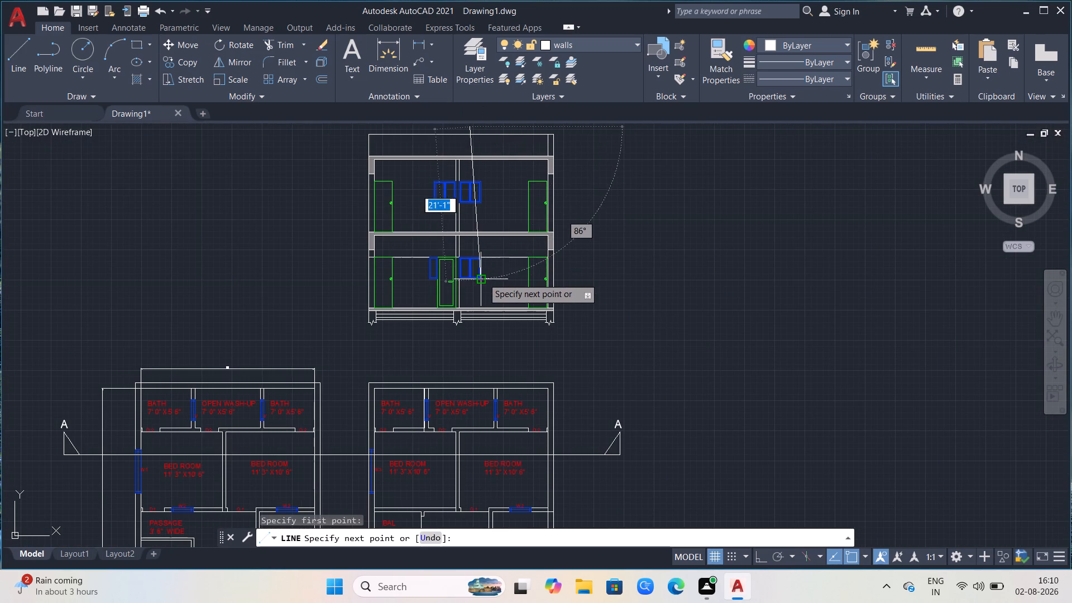
pyautogui.scroll(-1, 483, 280)
pyautogui.scroll(1, 480, 296)
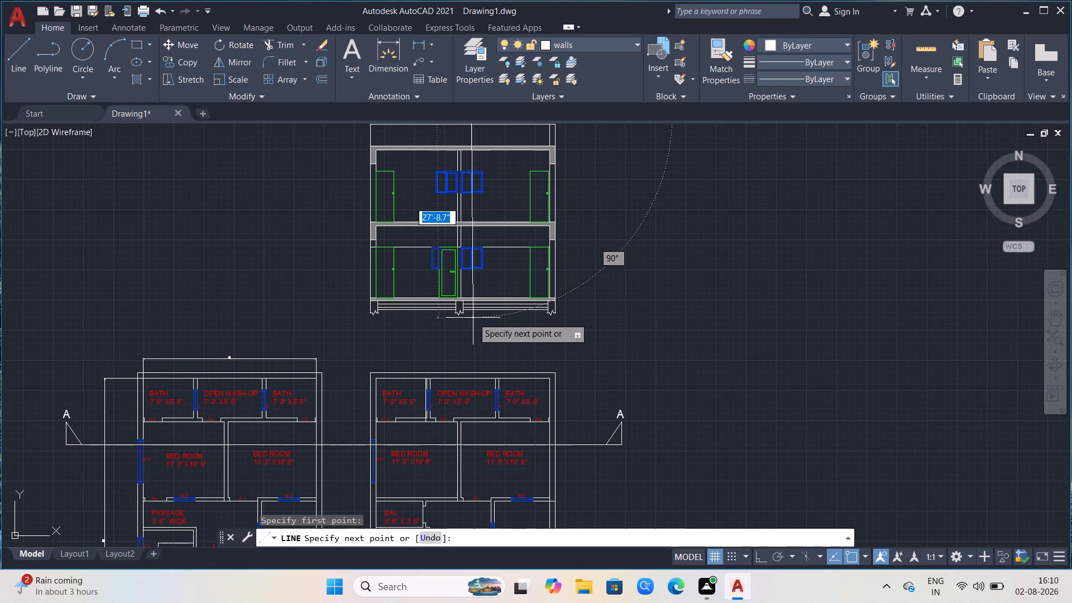
pyautogui.press('F8')
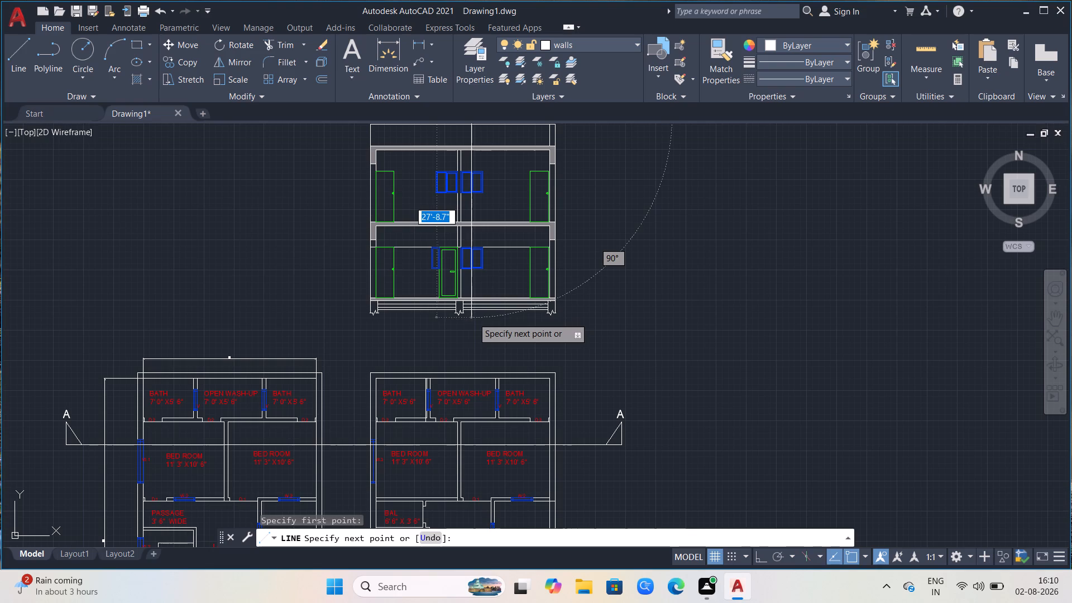
pyautogui.scroll(2, 473, 318)
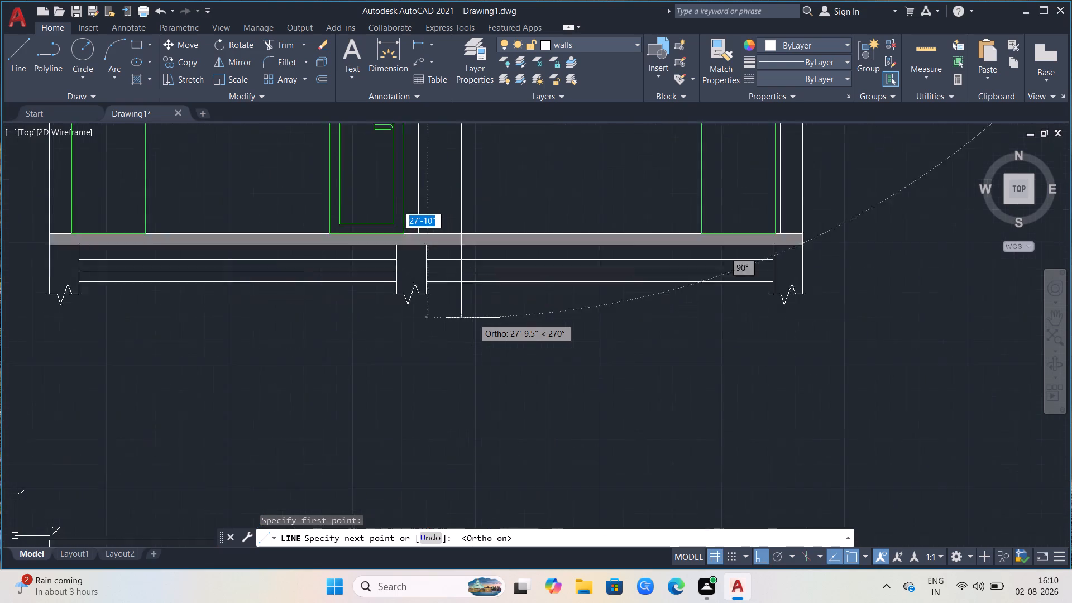
pyautogui.scroll(2, 473, 318)
pyautogui.click(473, 307)
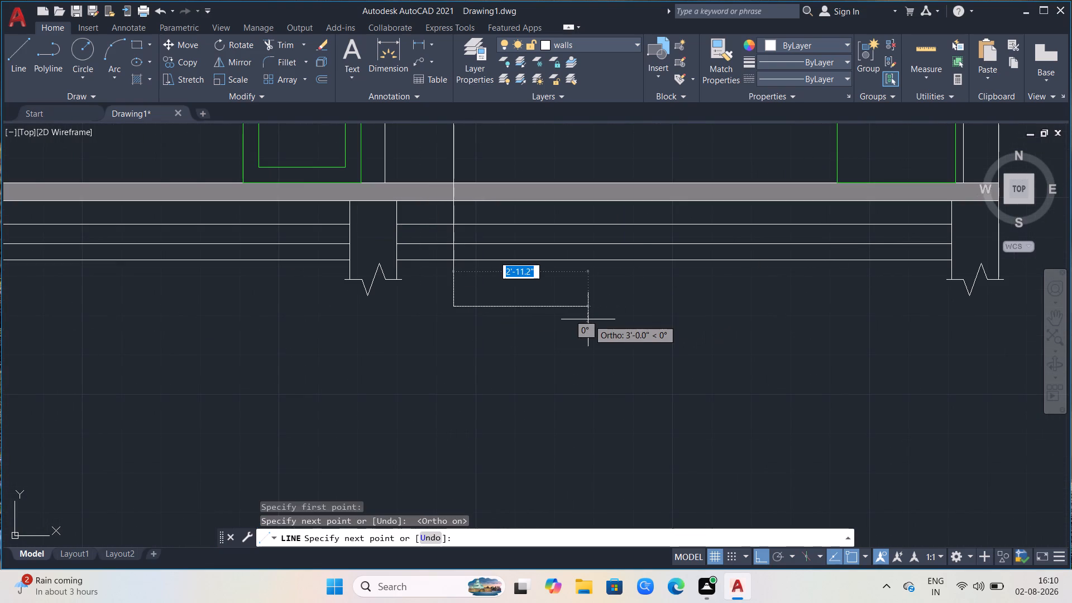
pyautogui.press('Escape')
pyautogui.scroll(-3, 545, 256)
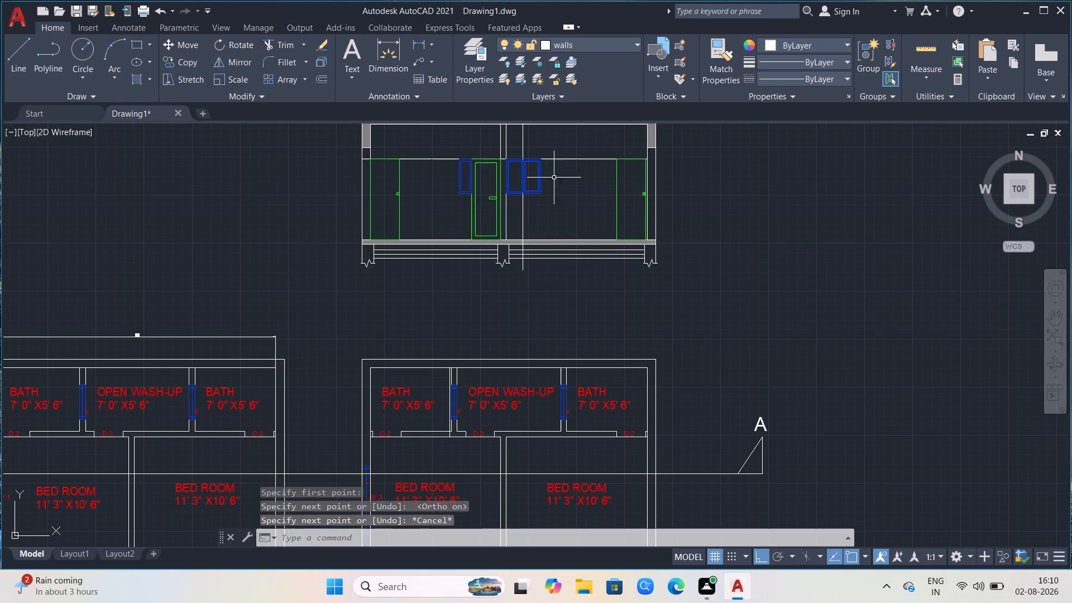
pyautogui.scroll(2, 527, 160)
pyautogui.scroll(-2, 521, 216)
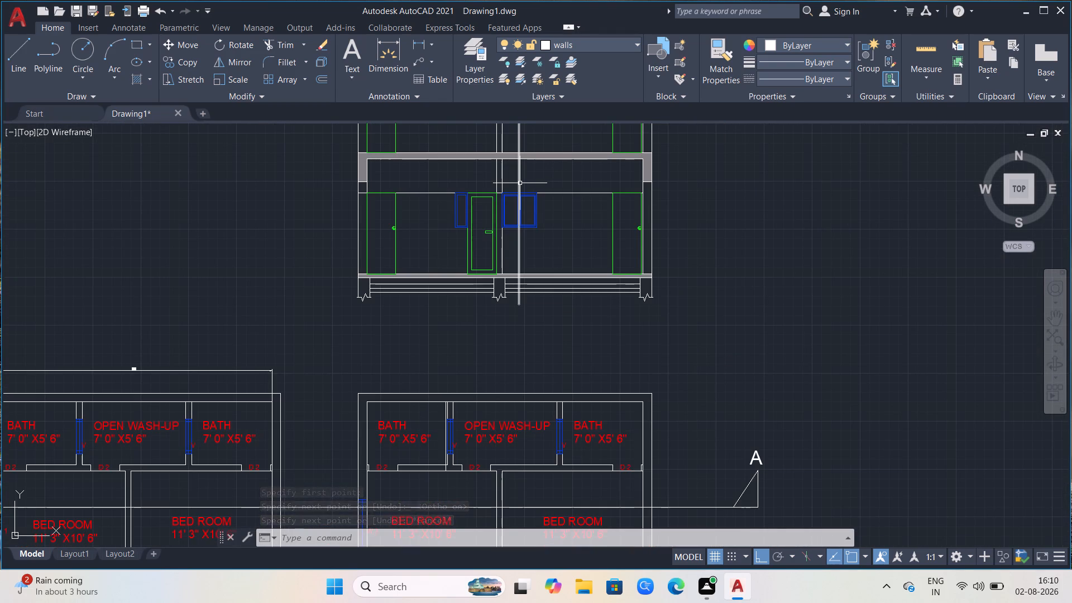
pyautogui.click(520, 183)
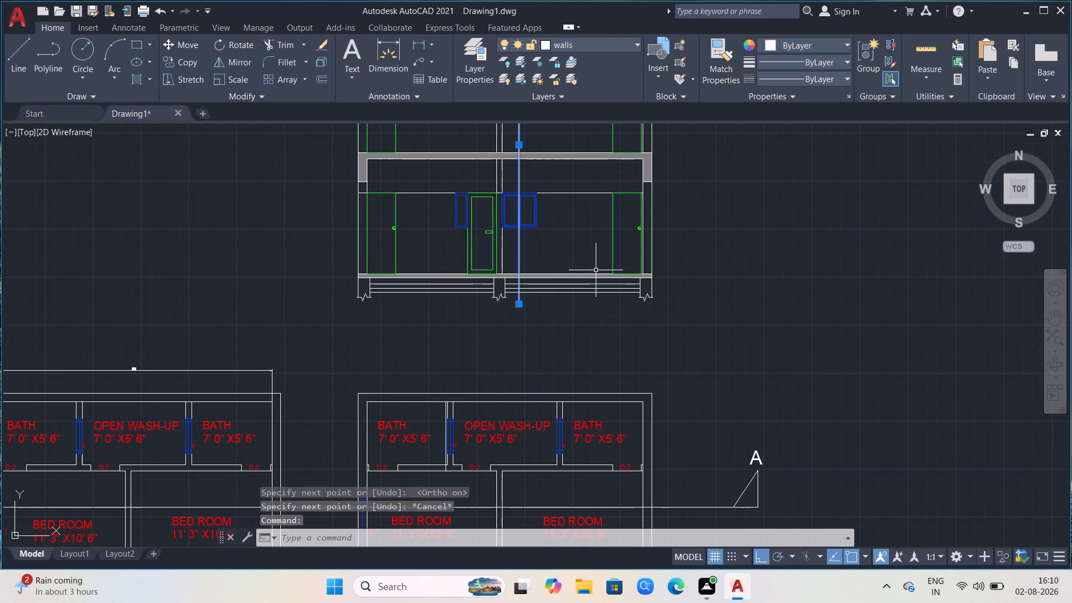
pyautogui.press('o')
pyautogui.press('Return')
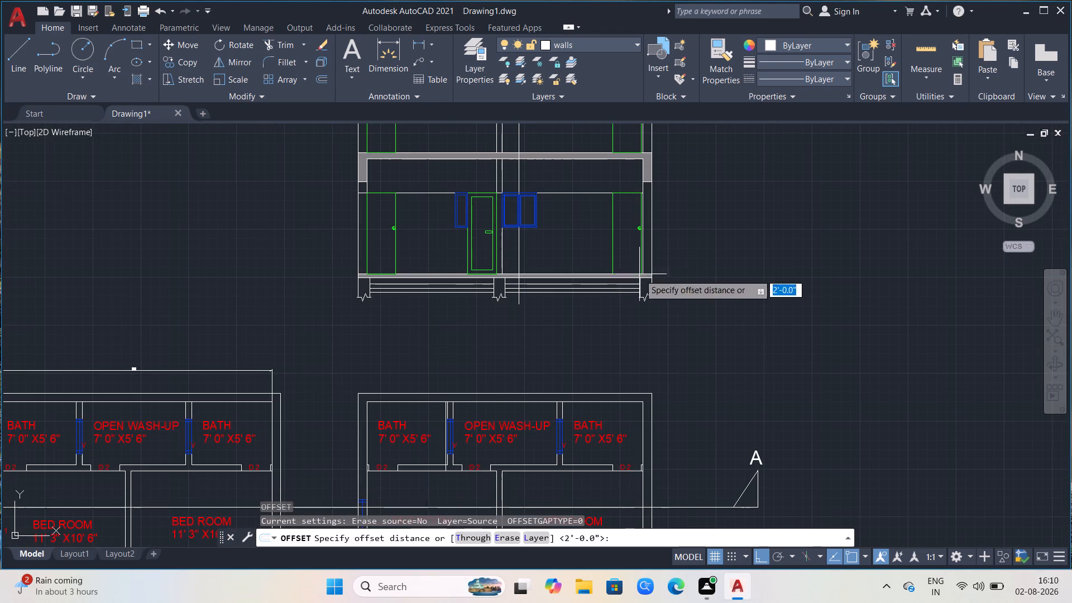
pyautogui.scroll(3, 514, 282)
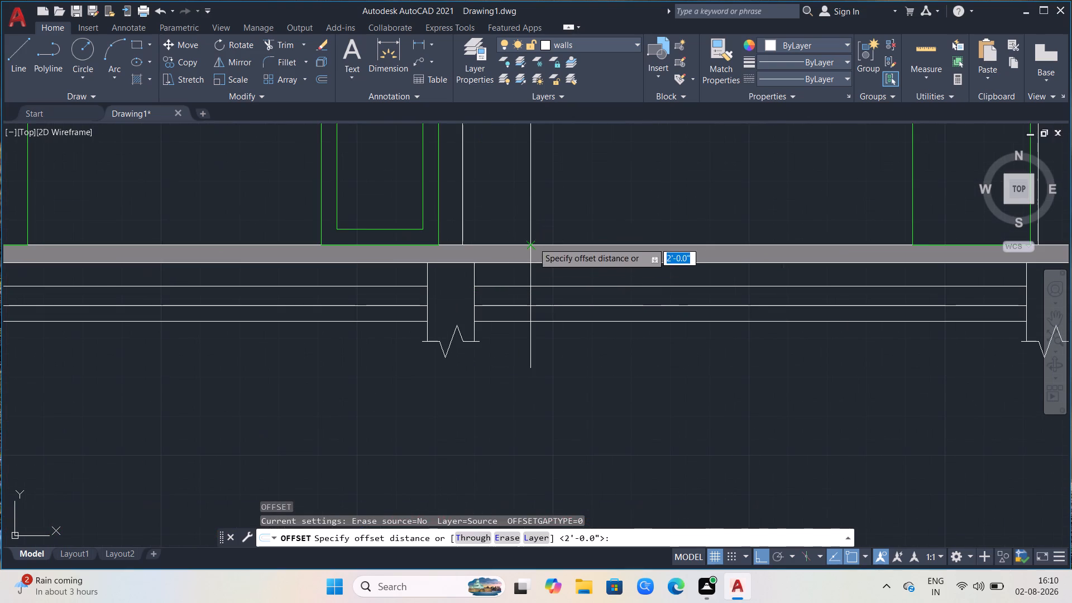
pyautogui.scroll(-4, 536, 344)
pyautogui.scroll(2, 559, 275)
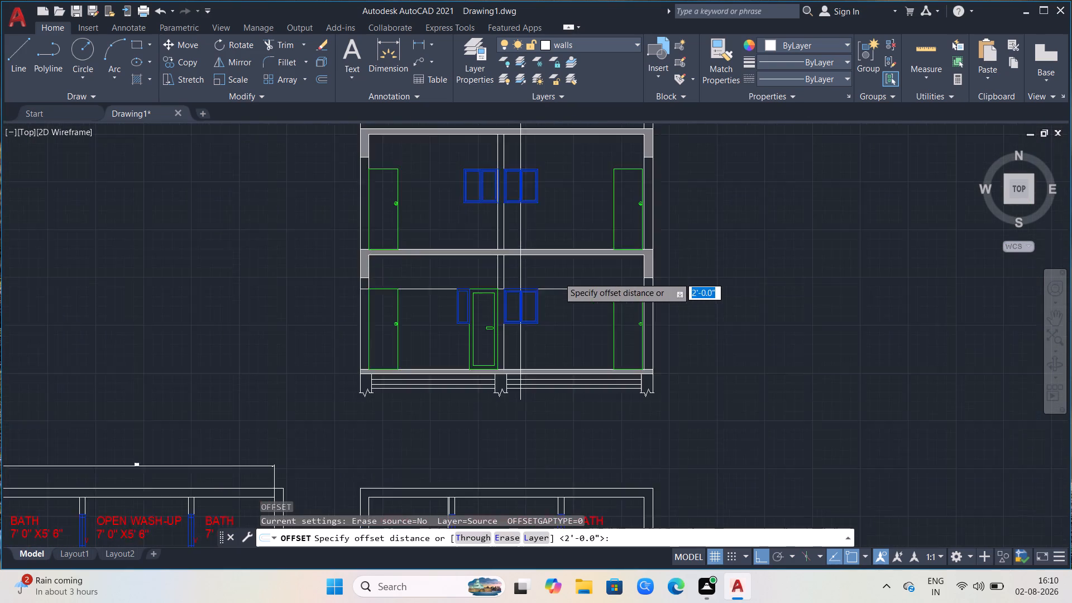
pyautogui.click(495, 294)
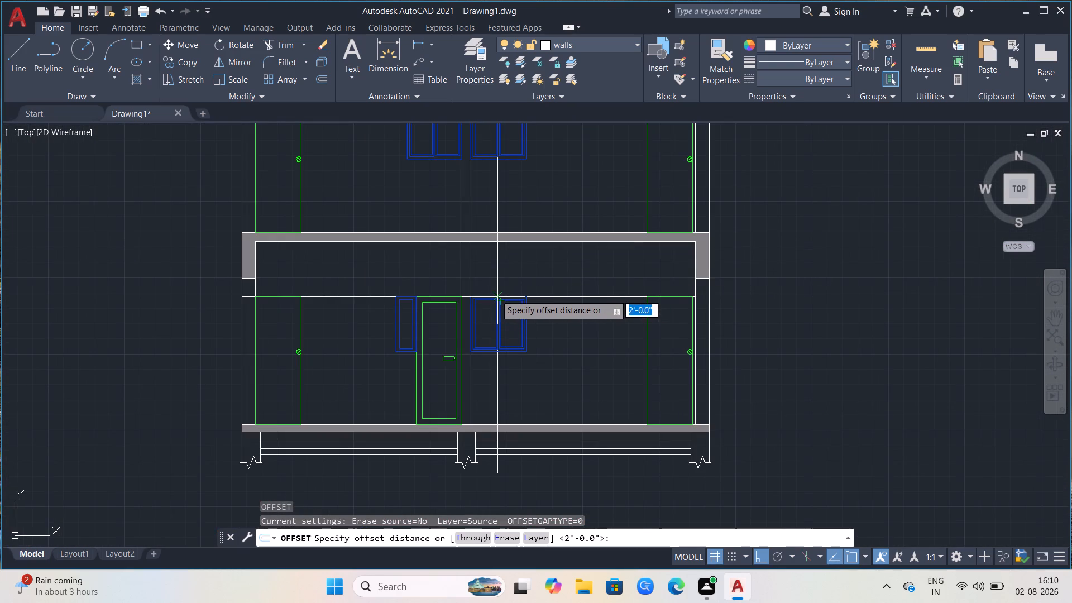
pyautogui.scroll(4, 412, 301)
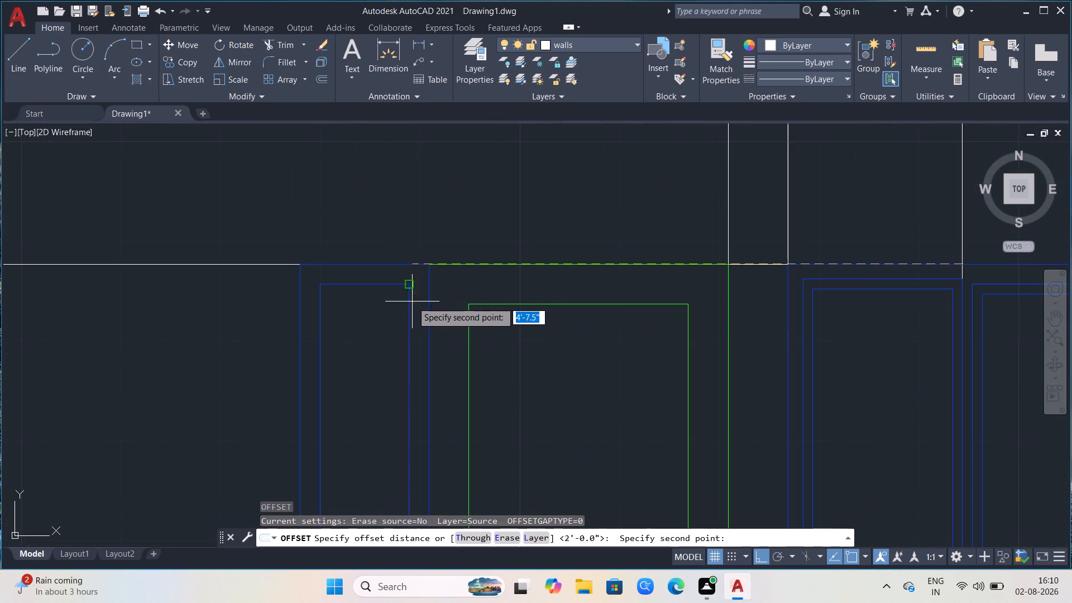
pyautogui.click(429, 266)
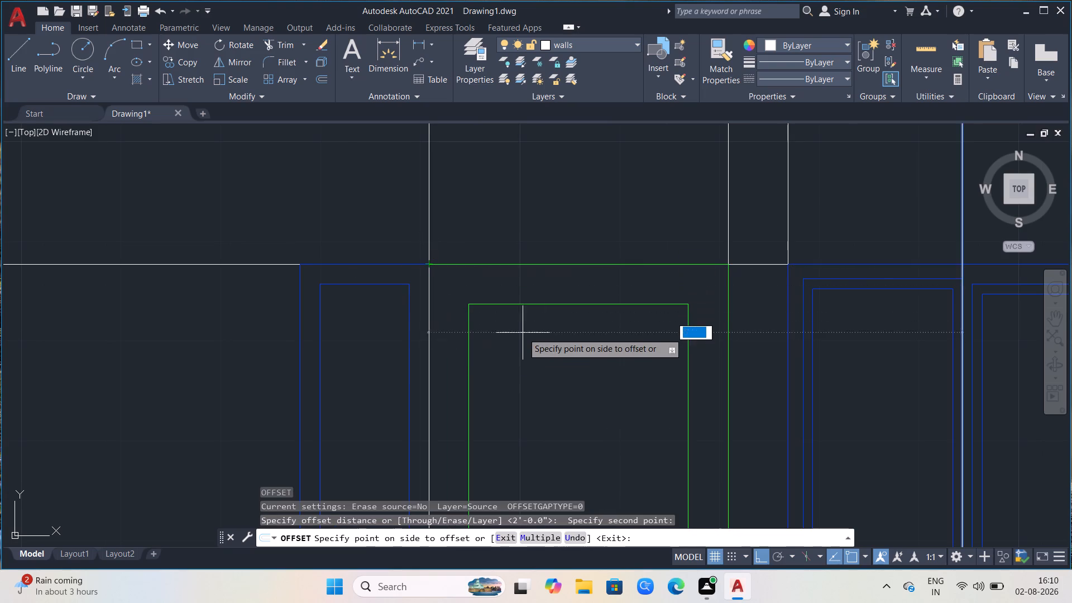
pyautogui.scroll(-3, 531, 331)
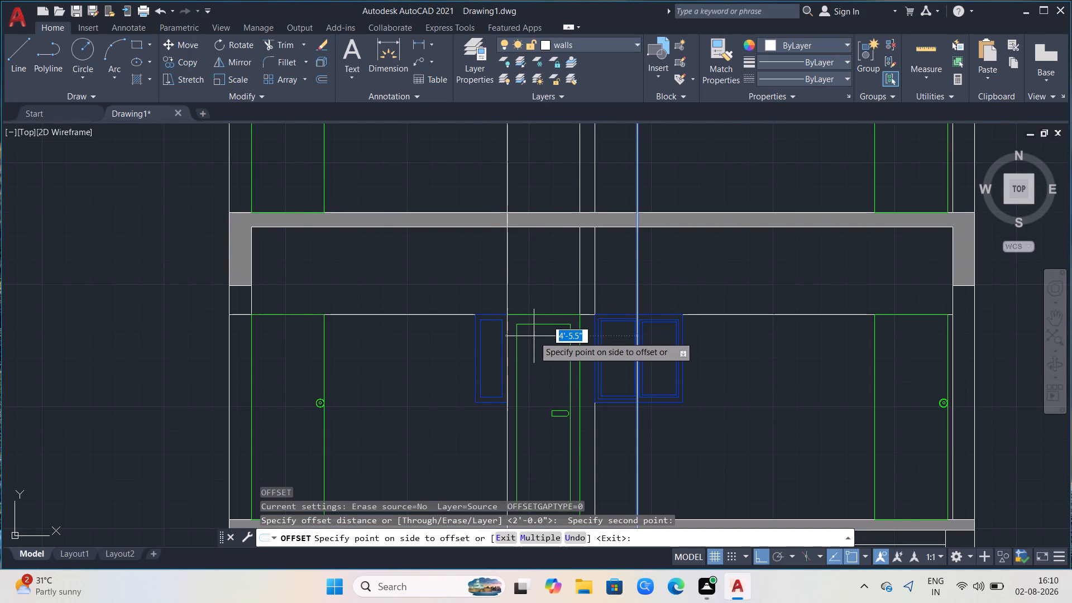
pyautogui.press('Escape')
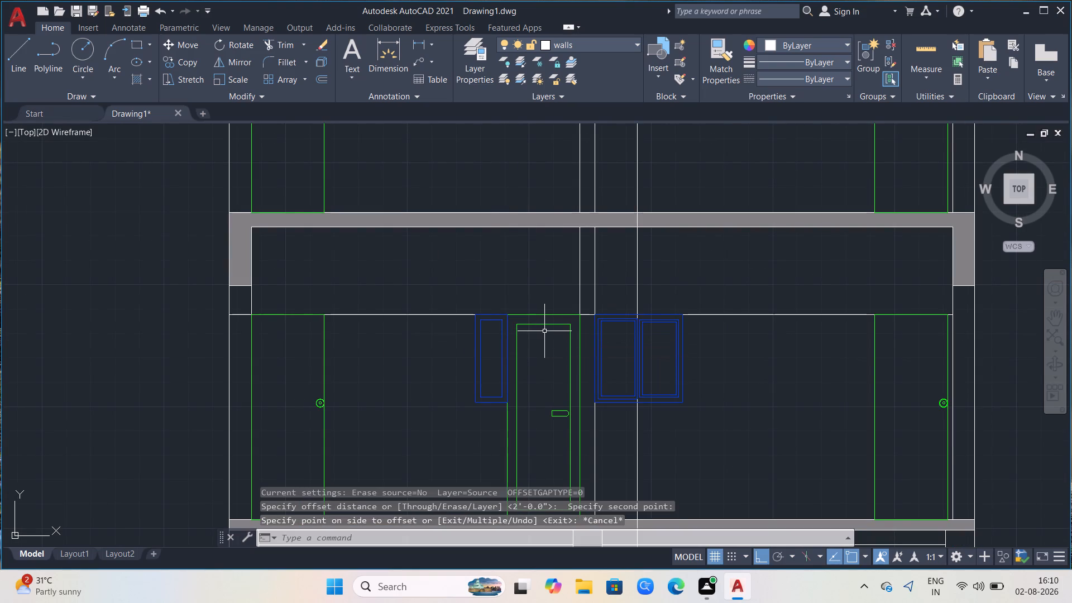
# Offset the vertical line through the windows 4'-5.5" to the left, onto the left edge of the central ground-floor door.
pyautogui.click(635, 283)
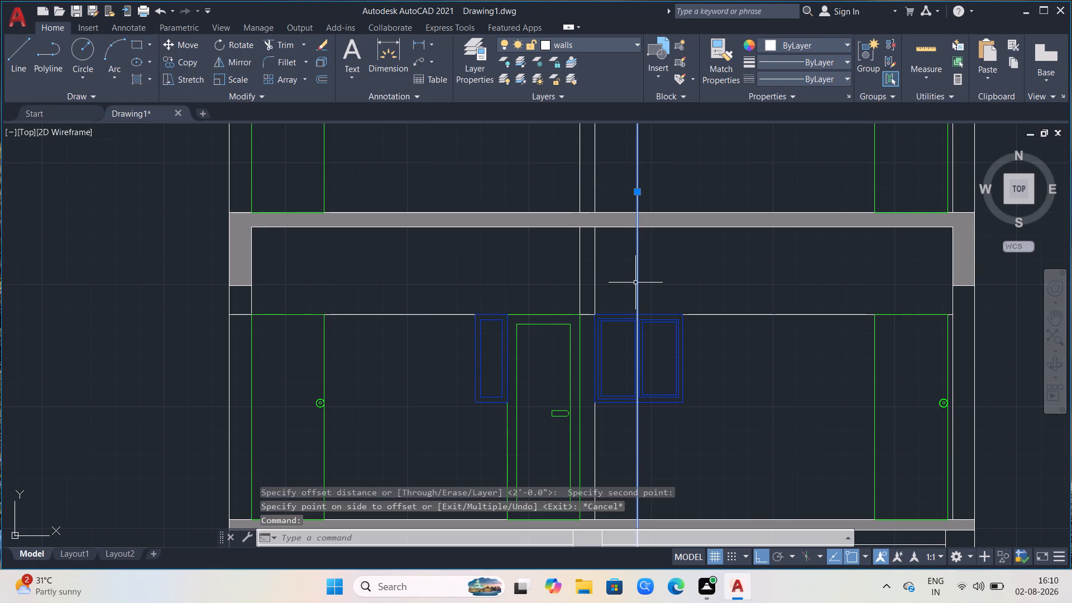
pyautogui.press('o')
pyautogui.press('Return')
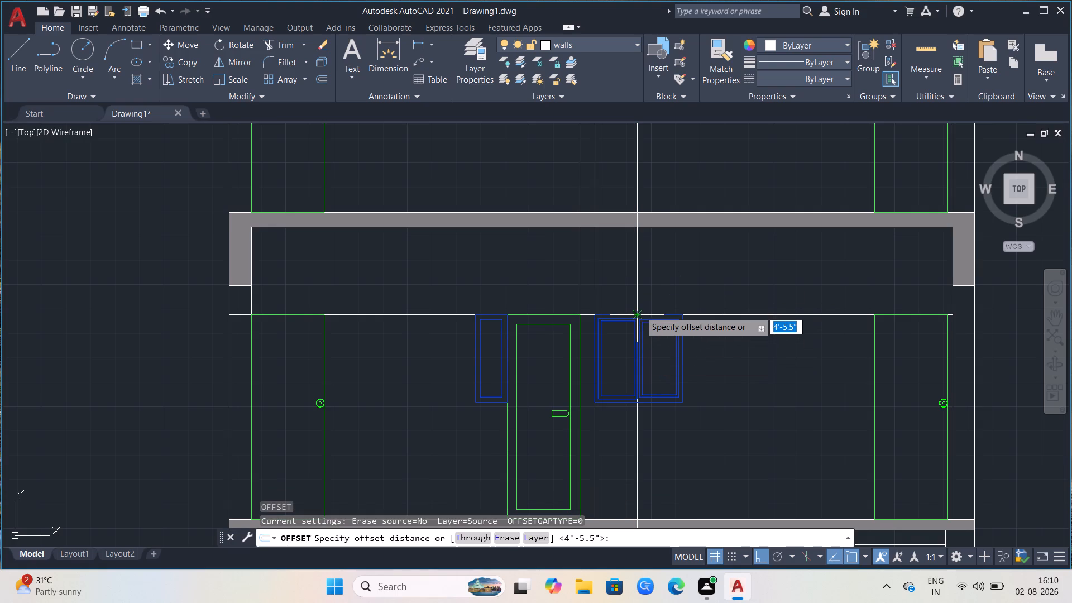
pyautogui.click(640, 311)
pyautogui.click(508, 312)
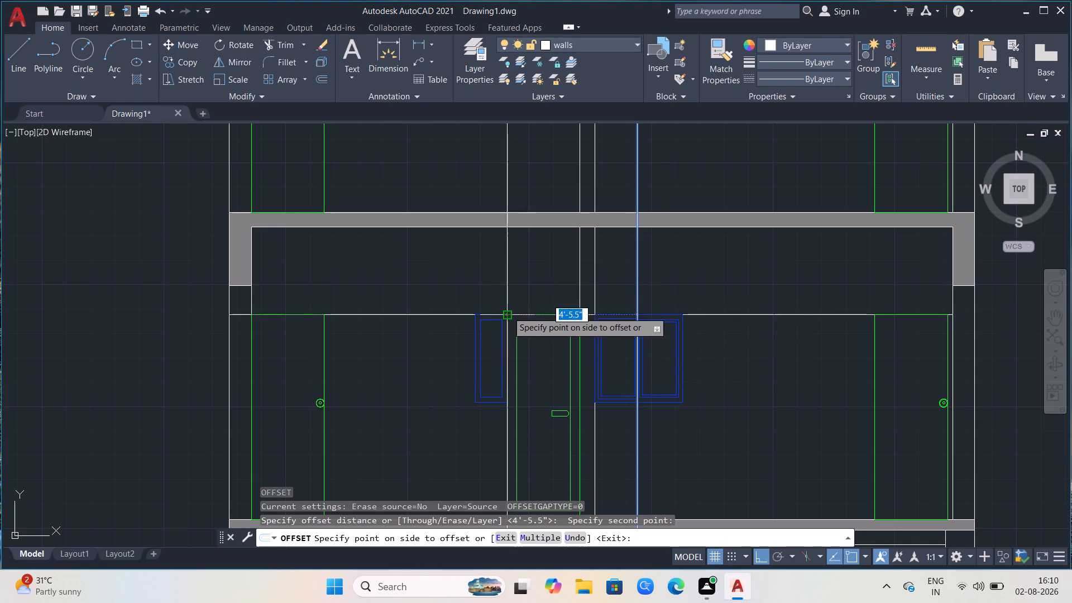
pyautogui.click(453, 420)
# Using the same 4'-5.5" offset, add a vertical line right of the original and another left of the door-edge line.
pyautogui.scroll(-2, 621, 338)
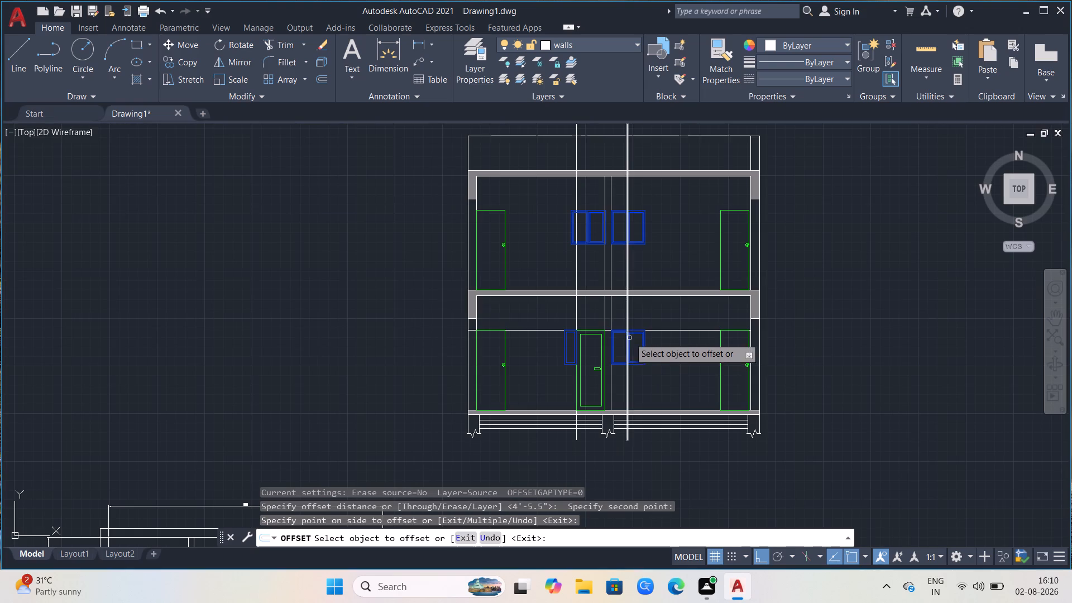
pyautogui.scroll(1, 658, 271)
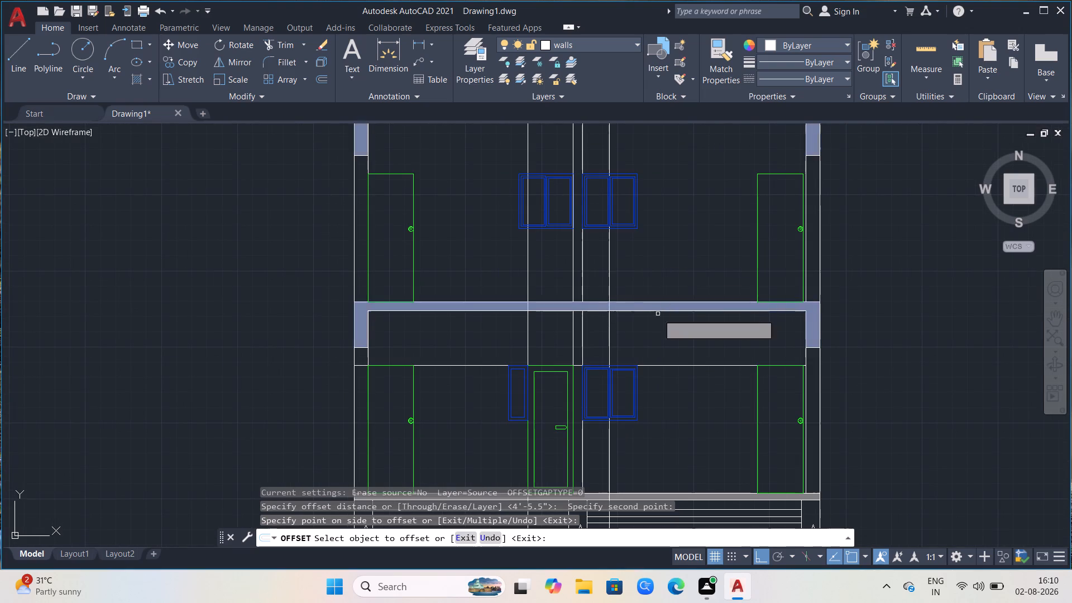
pyautogui.click(608, 351)
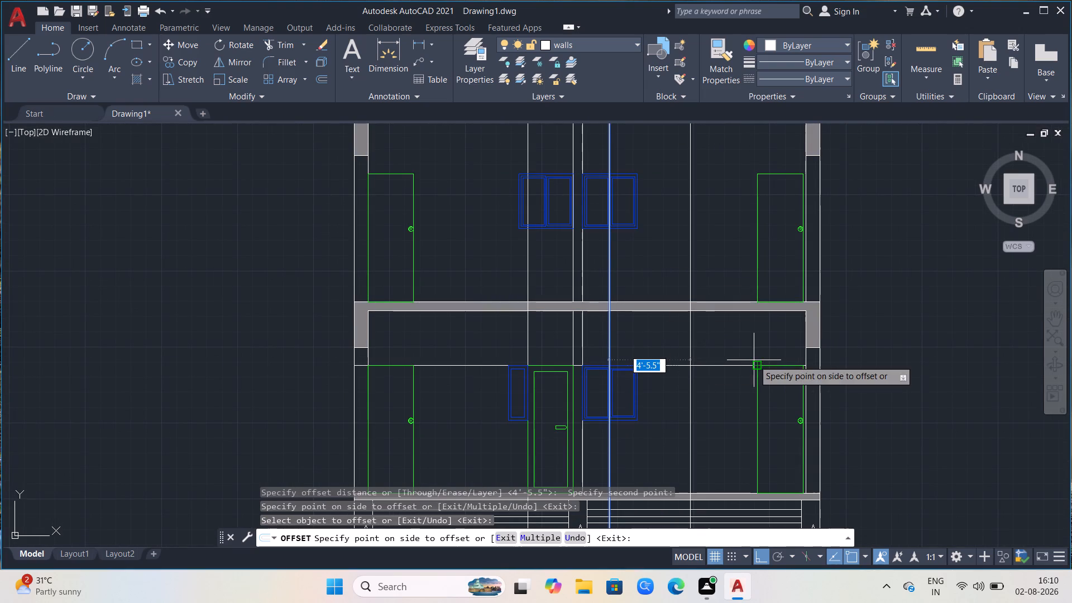
pyautogui.click(714, 363)
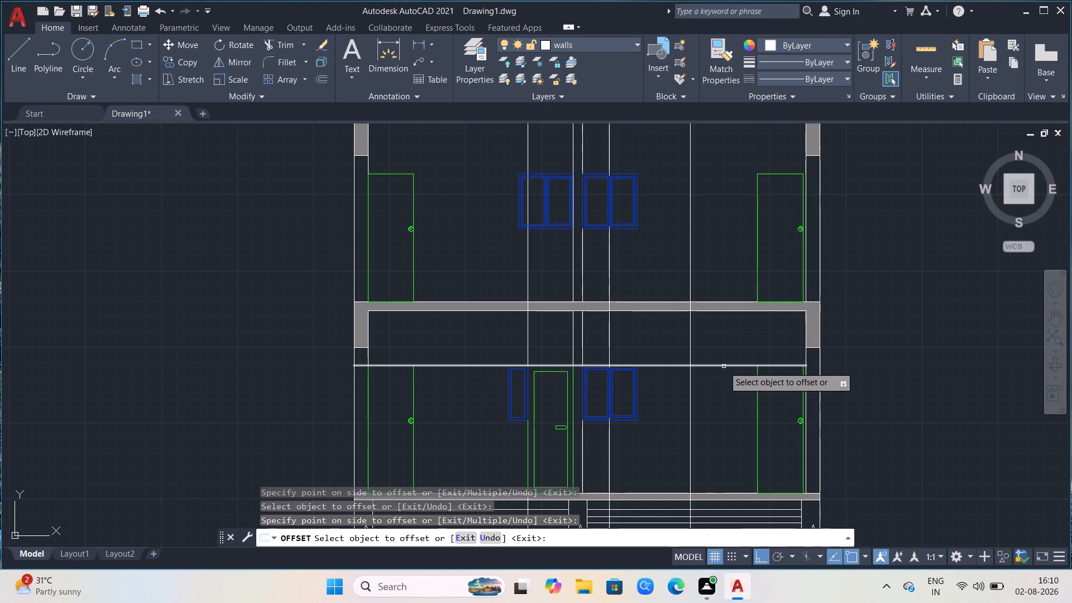
pyautogui.click(525, 275)
pyautogui.click(529, 274)
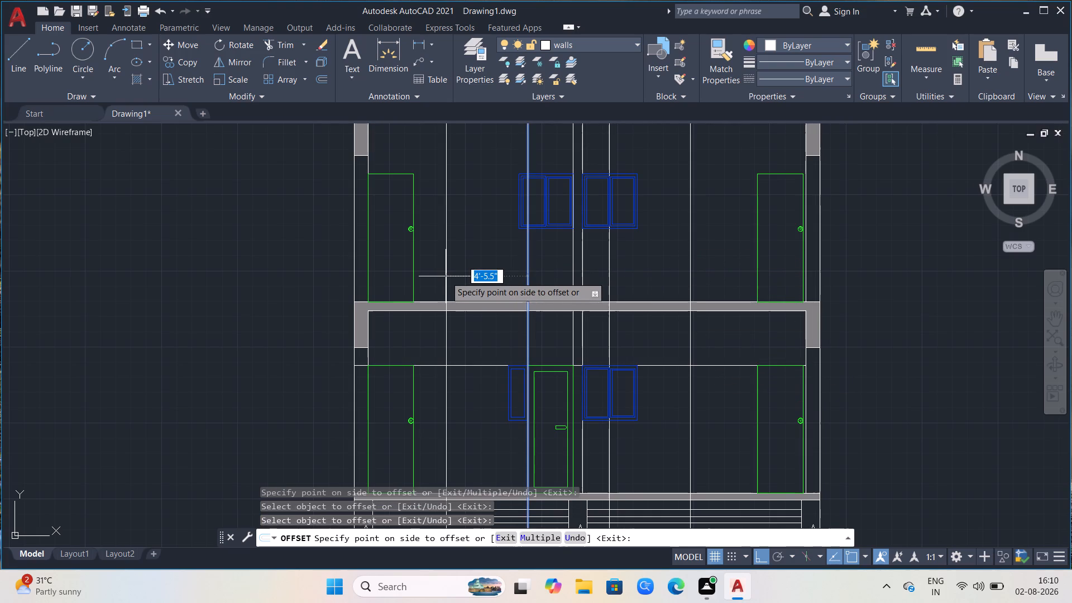
pyautogui.click(446, 276)
# Examine how the evenly spaced vertical lines run through both storeys, the parapet and the foundations, and end the offset.
pyautogui.scroll(-2, 664, 296)
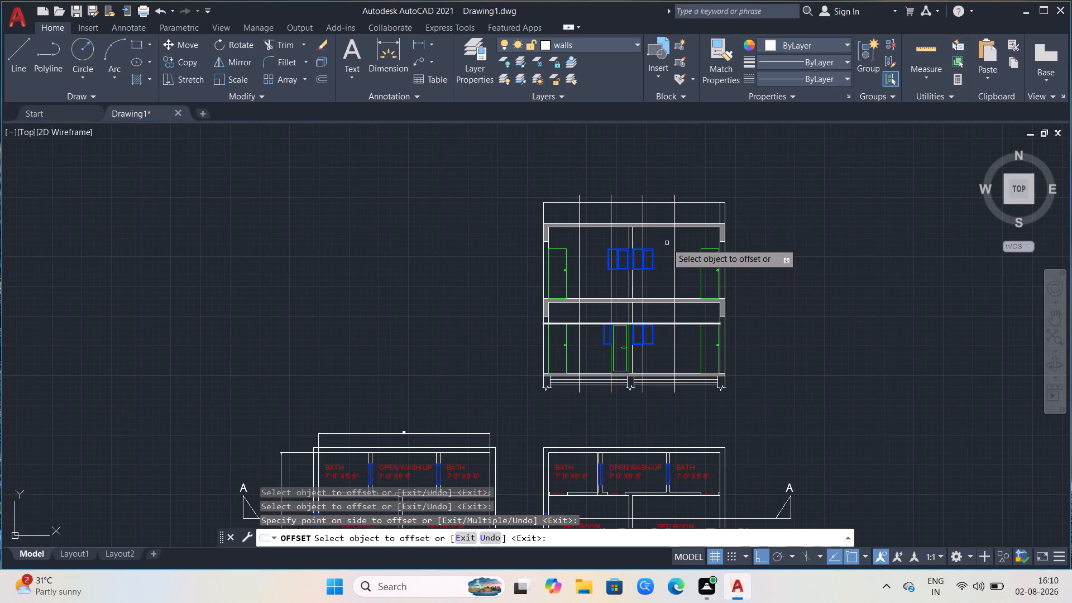
pyautogui.scroll(2, 667, 243)
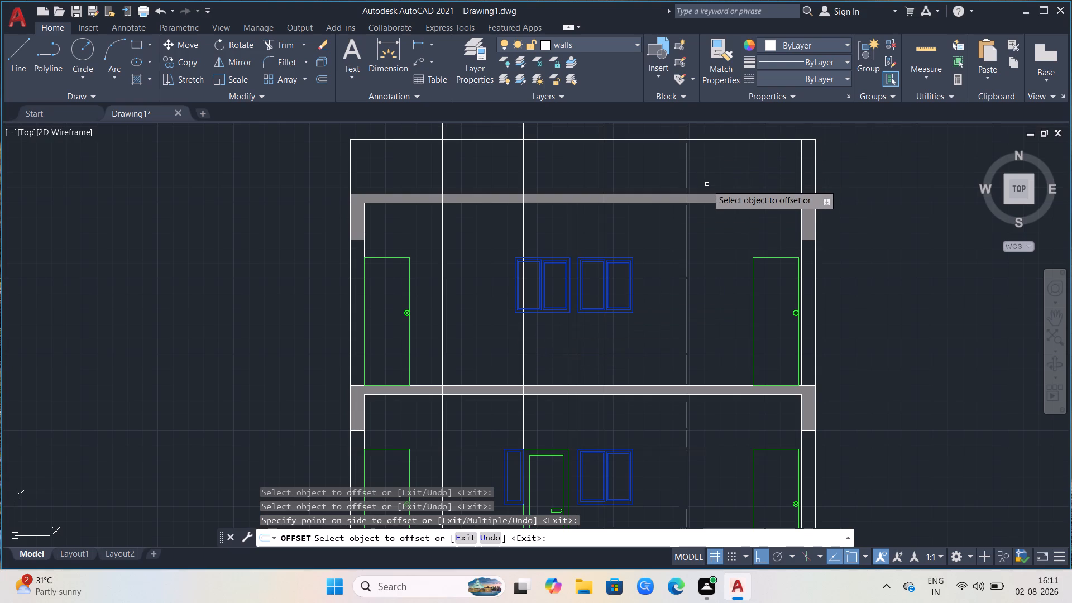
pyautogui.scroll(-1, 710, 200)
pyautogui.scroll(-1, 795, 233)
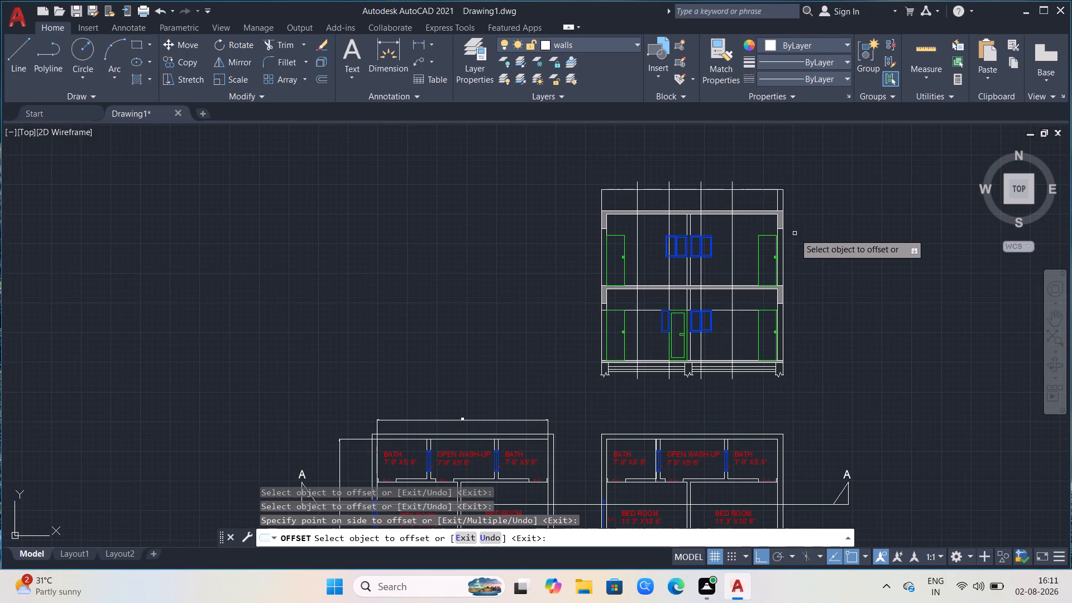
pyautogui.scroll(2, 754, 238)
pyautogui.scroll(-2, 690, 257)
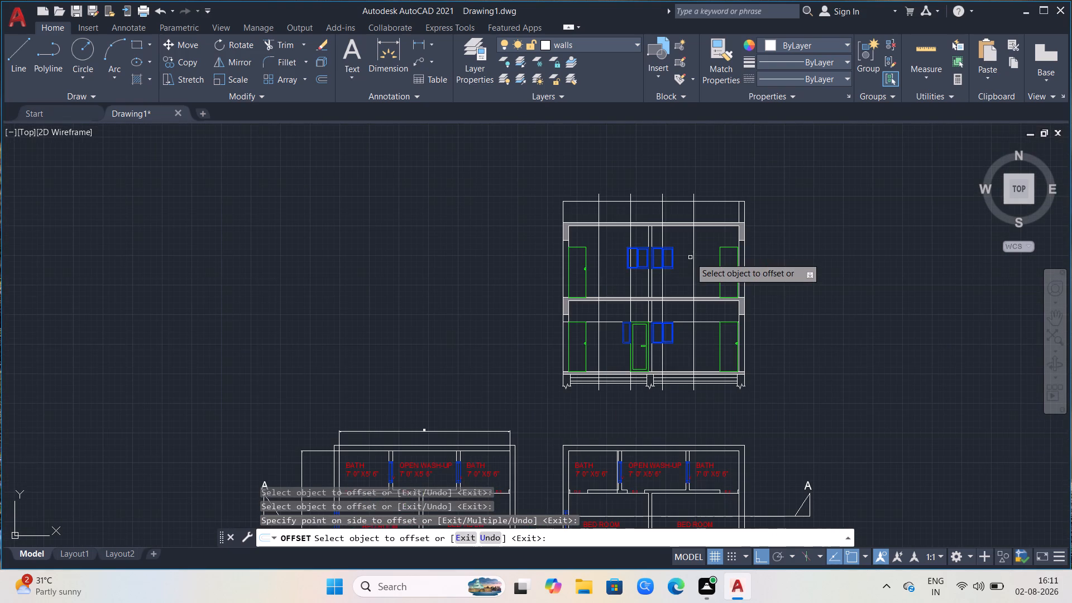
pyautogui.scroll(1, 604, 322)
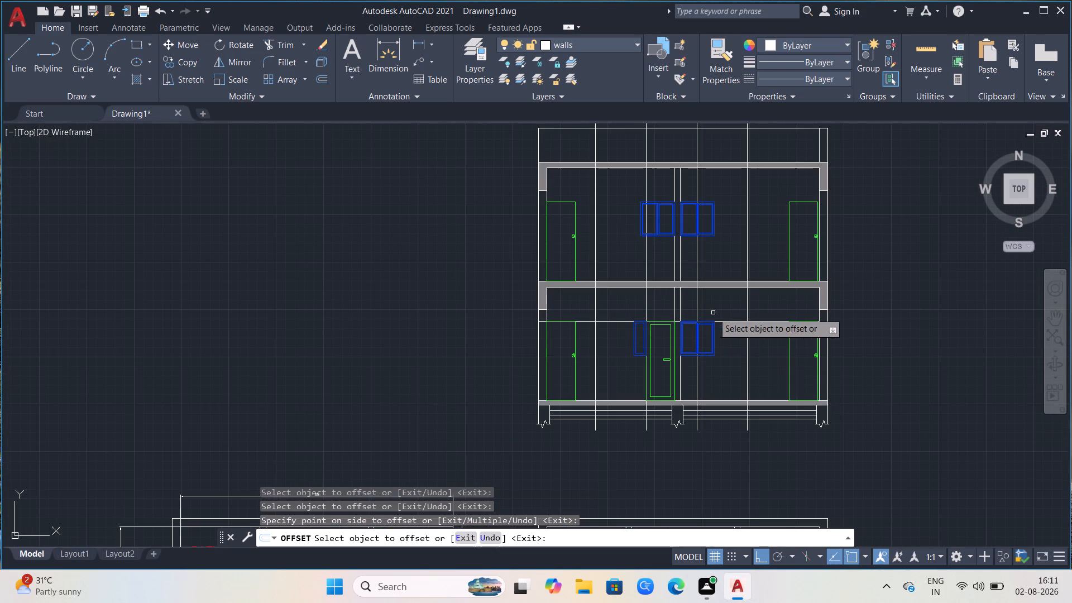
pyautogui.scroll(3, 642, 417)
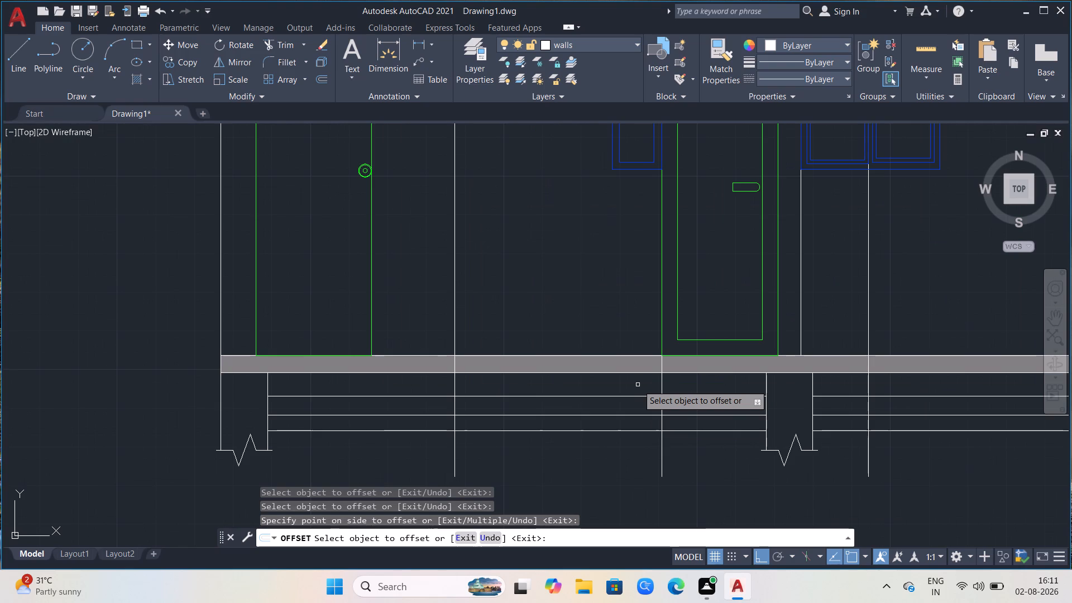
pyautogui.press('Escape')
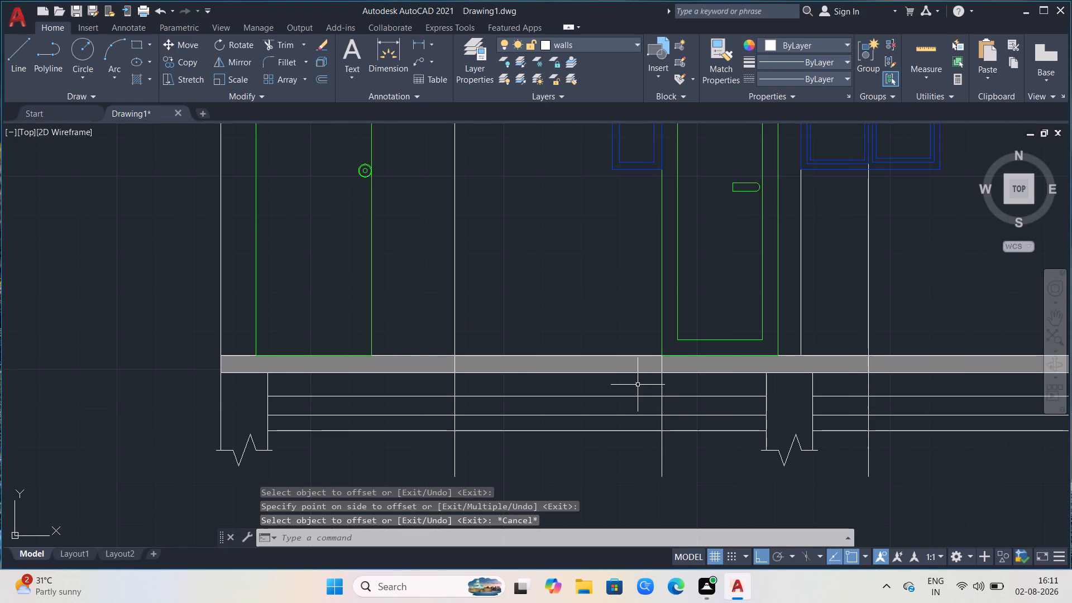
# Trim the door-edge vertical line between the underside of the ground-floor slab and the lowest foundation line.
pyautogui.write('TR')
pyautogui.press('Return')
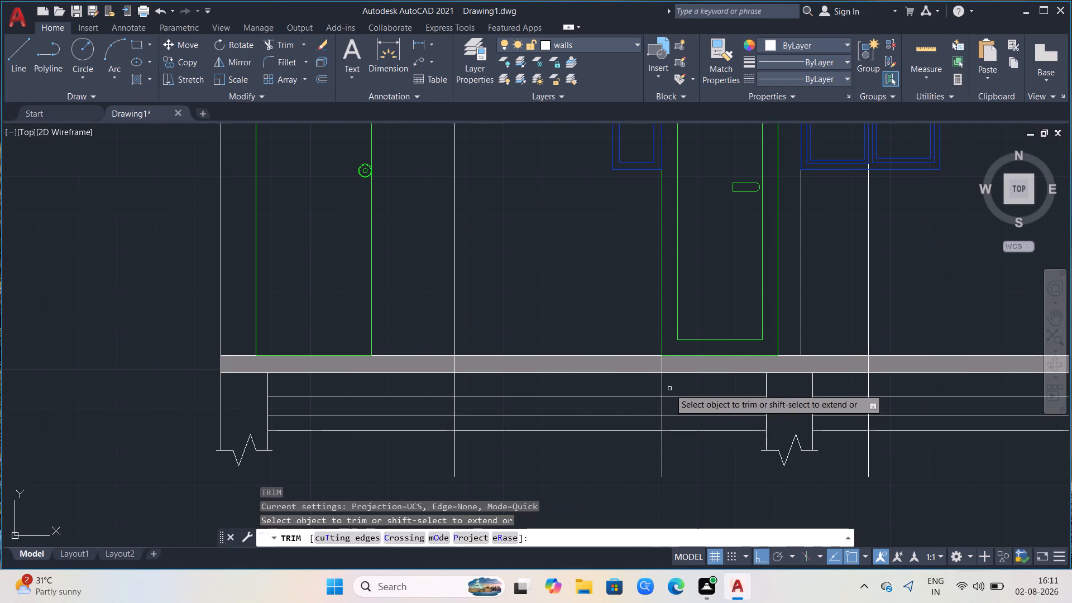
pyautogui.click(671, 387)
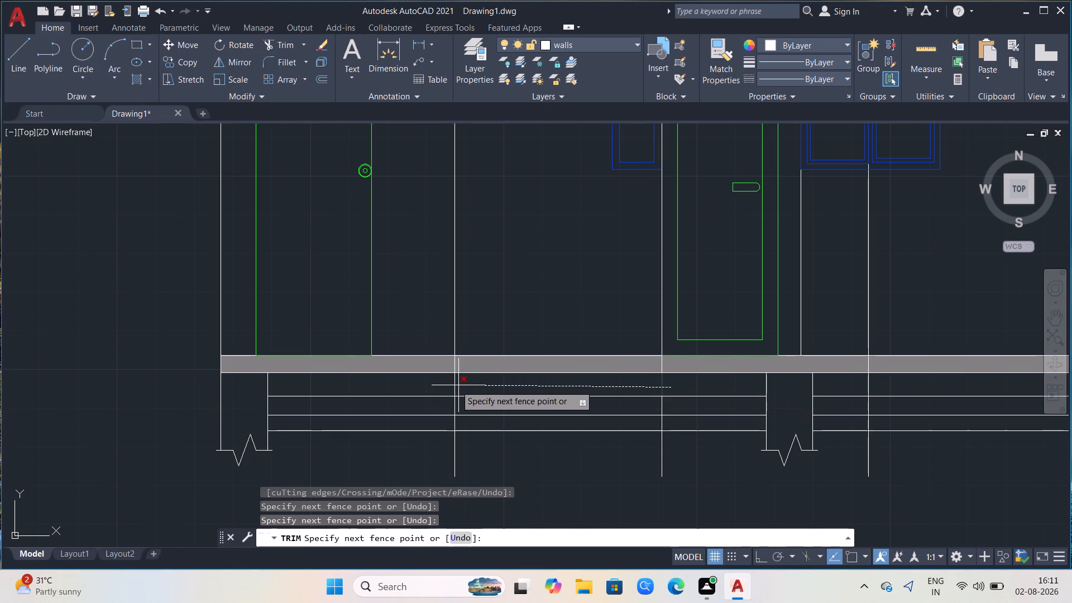
pyautogui.click(539, 394)
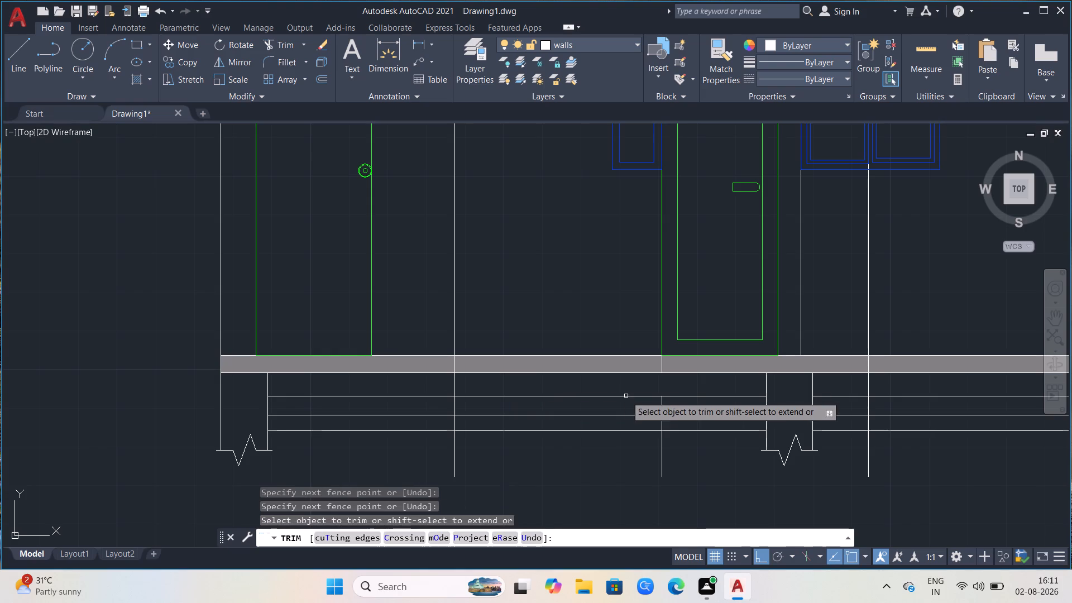
pyautogui.moveTo(658, 414); pyautogui.dragTo(665, 410)
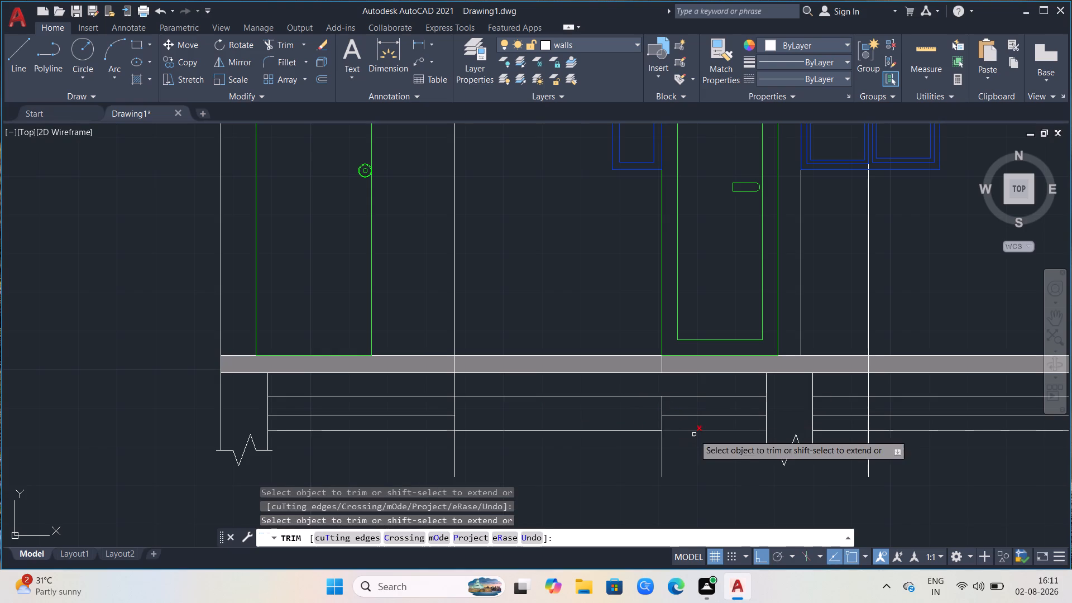
pyautogui.hotkey('ctrl', 'z')
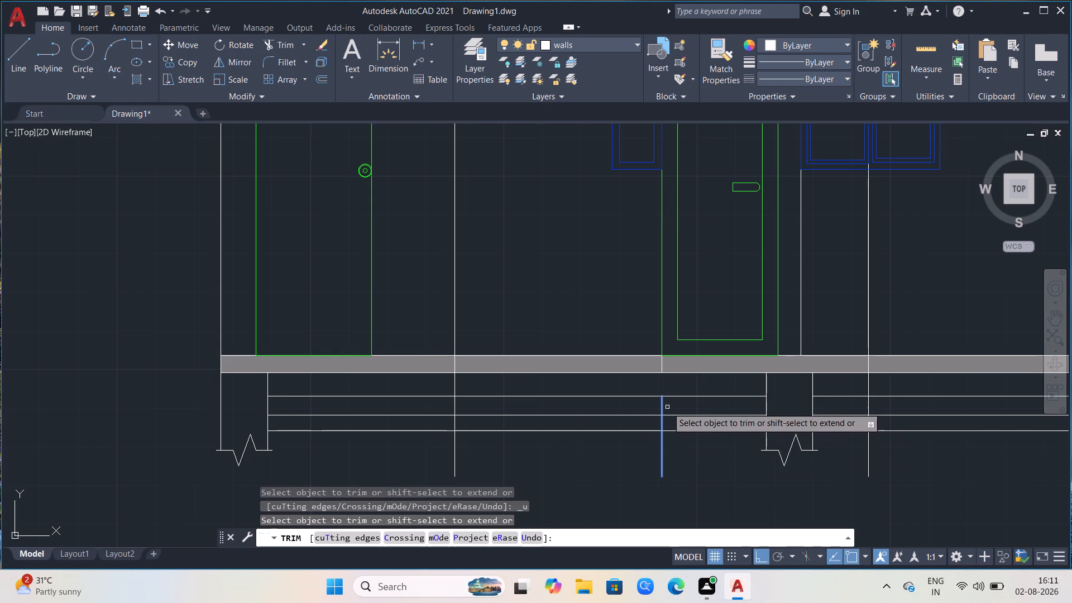
pyautogui.click(664, 406)
pyautogui.click(652, 409)
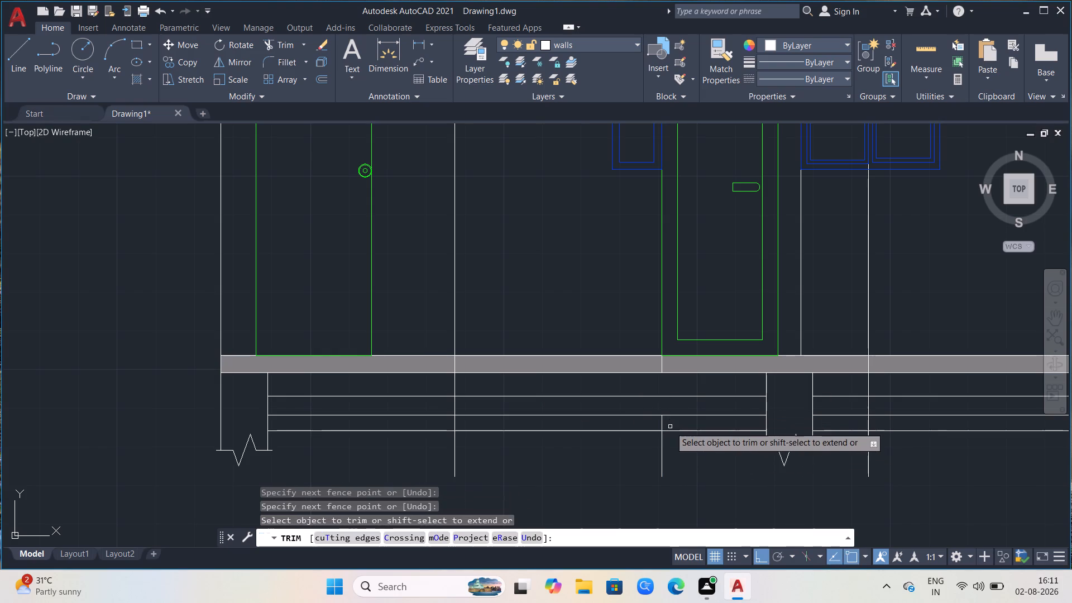
pyautogui.click(670, 427)
pyautogui.click(643, 419)
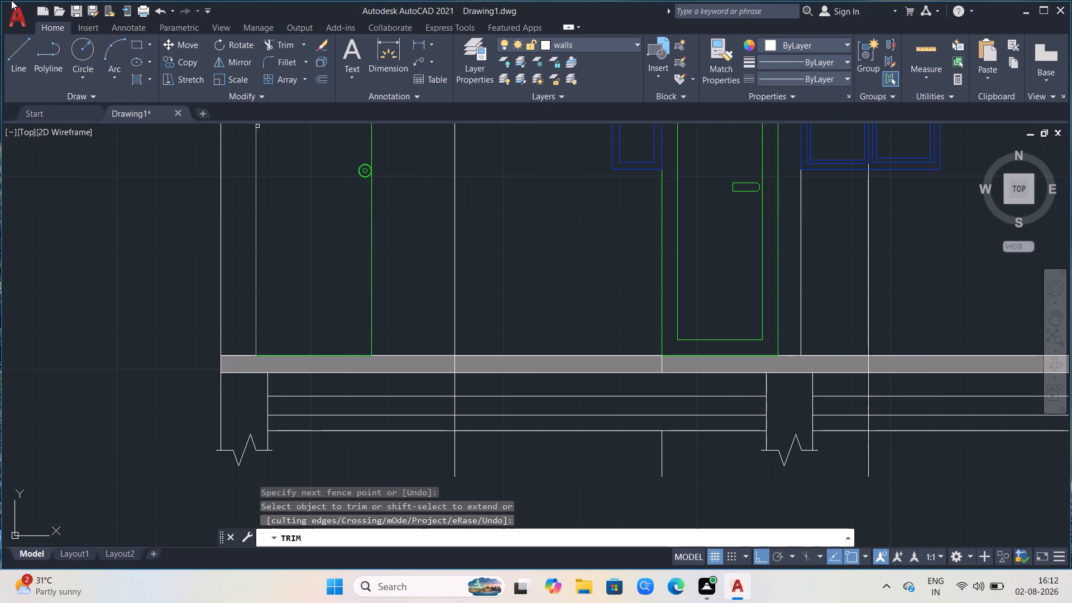
# Trim the leftmost vertical line below the ground-floor slab and remove the door-edge line's remaining tail below the foundation lines.
pyautogui.click(454, 385)
pyautogui.click(454, 405)
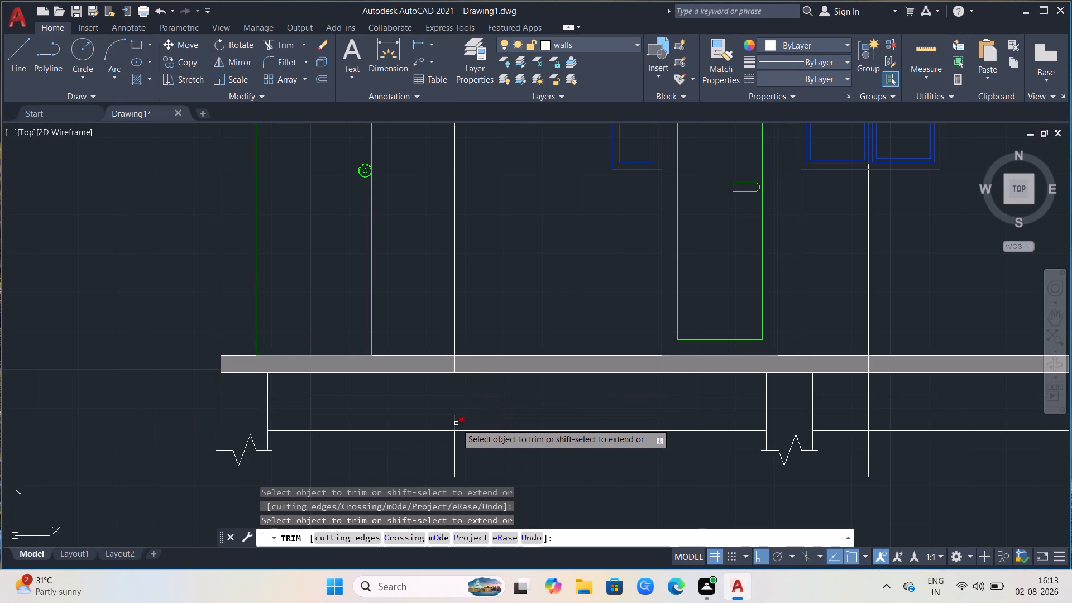
pyautogui.click(457, 427)
pyautogui.click(457, 438)
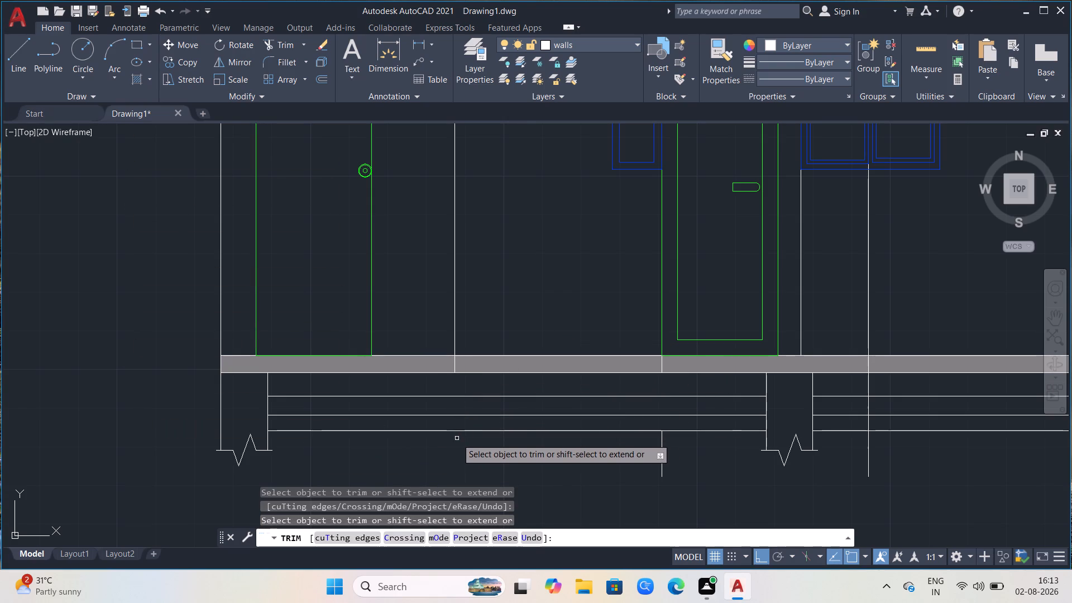
pyautogui.click(659, 448)
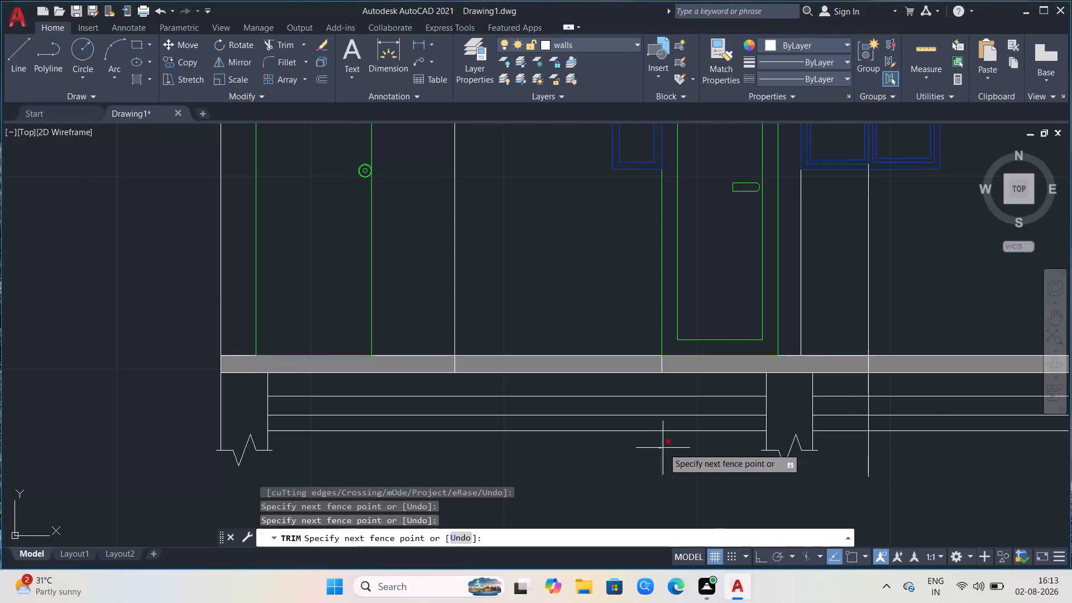
pyautogui.click(664, 448)
# Trim away everything on the rightmost offset vertical line below the ground-floor slab.
pyautogui.scroll(-2, 408, 428)
pyautogui.scroll(3, 786, 420)
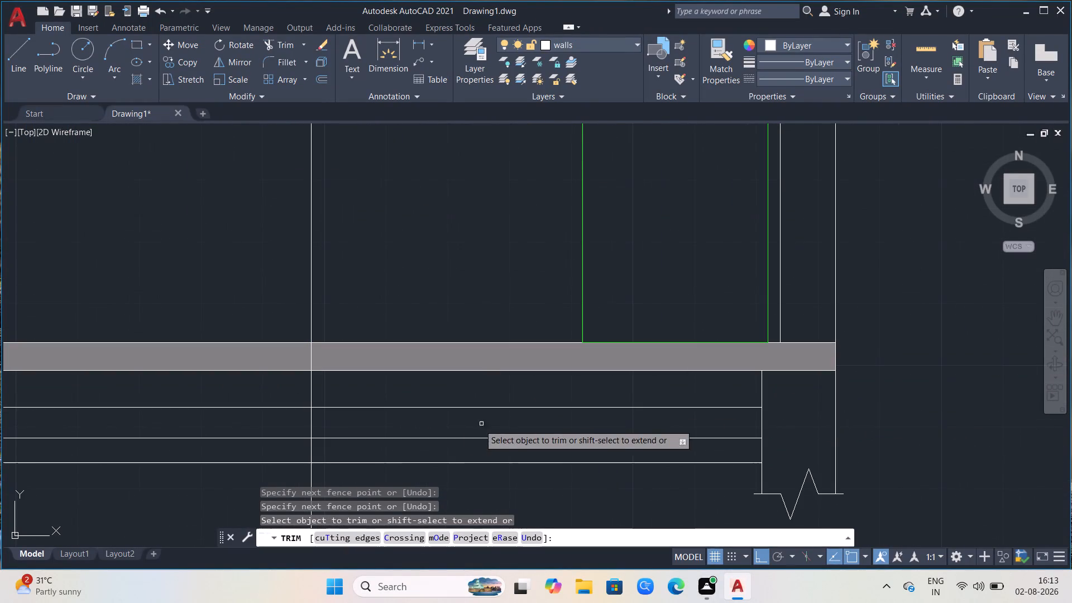
pyautogui.click(311, 418)
pyautogui.click(309, 449)
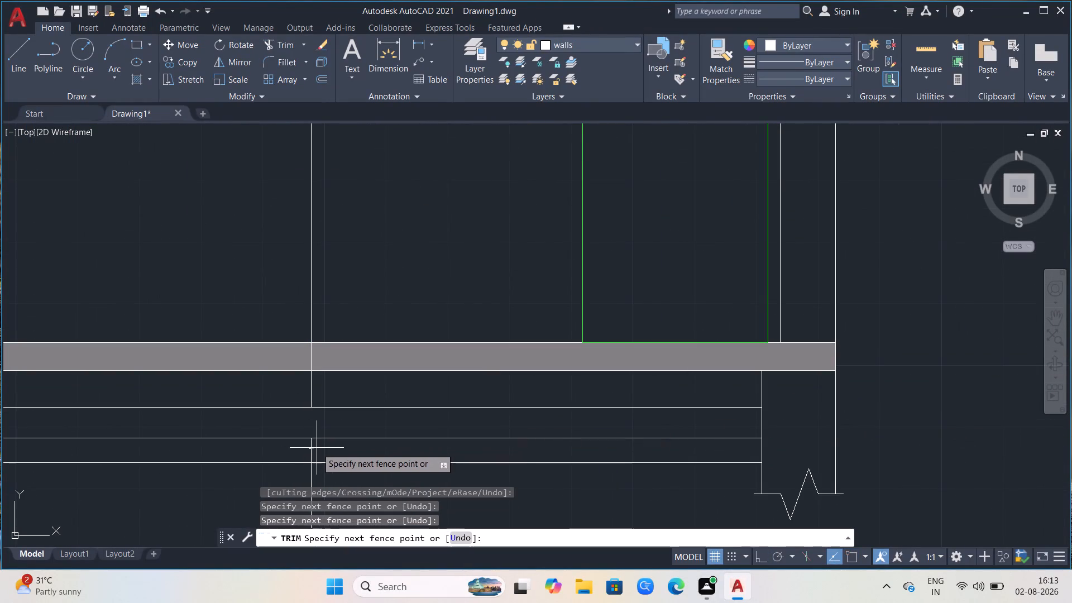
pyautogui.click(319, 448)
pyautogui.click(320, 478)
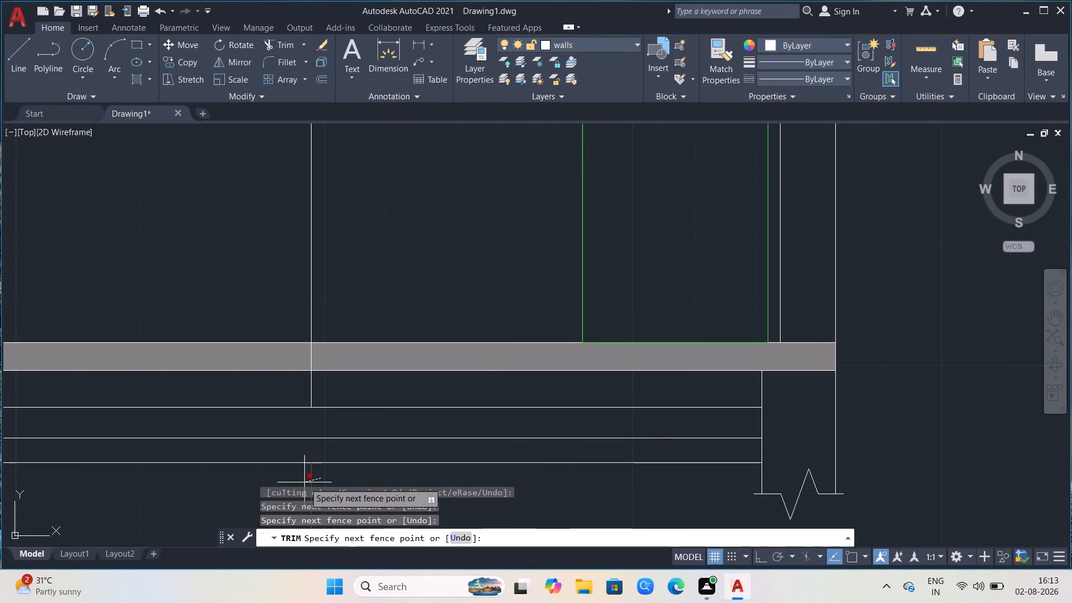
pyautogui.click(304, 482)
pyautogui.scroll(1, 336, 396)
pyautogui.scroll(-3, 354, 422)
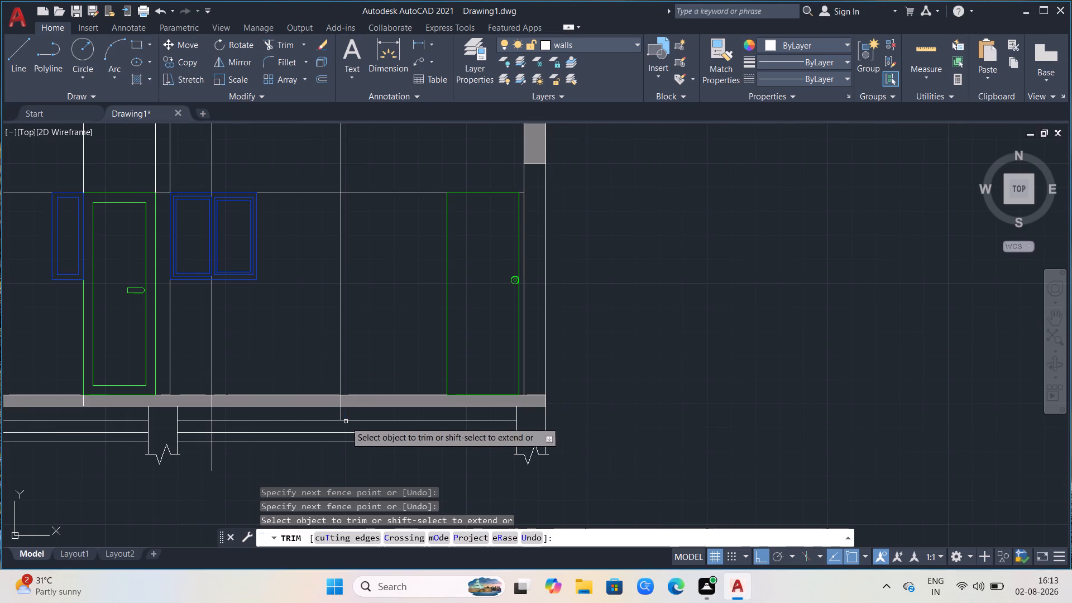
pyautogui.click(341, 415)
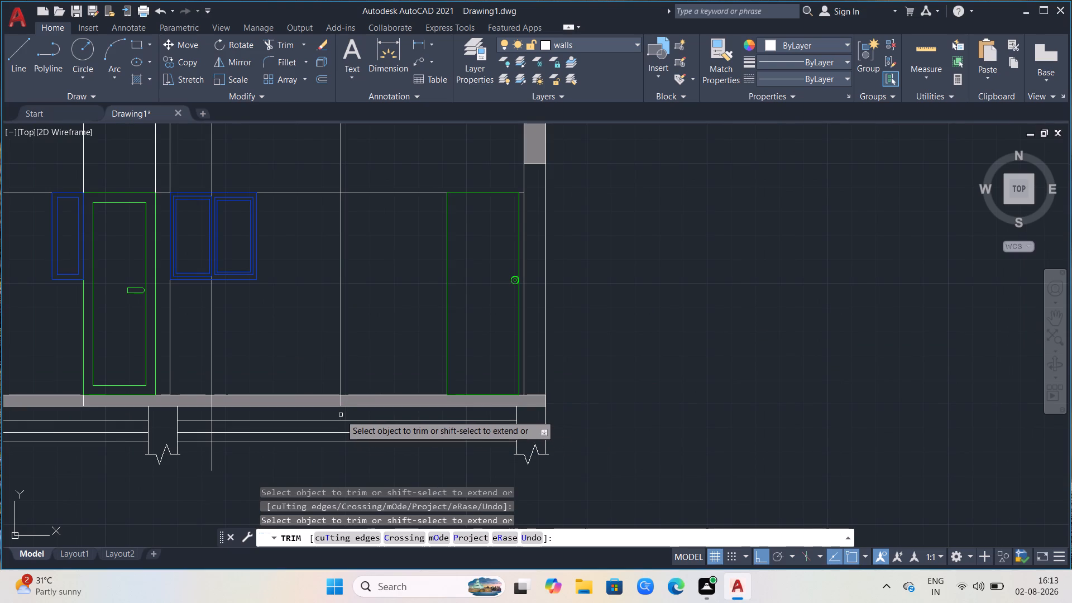
# Trim the door-edge vertical line from the underside of the upper-storey window down through the intermediate slab to the door head.
pyautogui.scroll(-3, 285, 266)
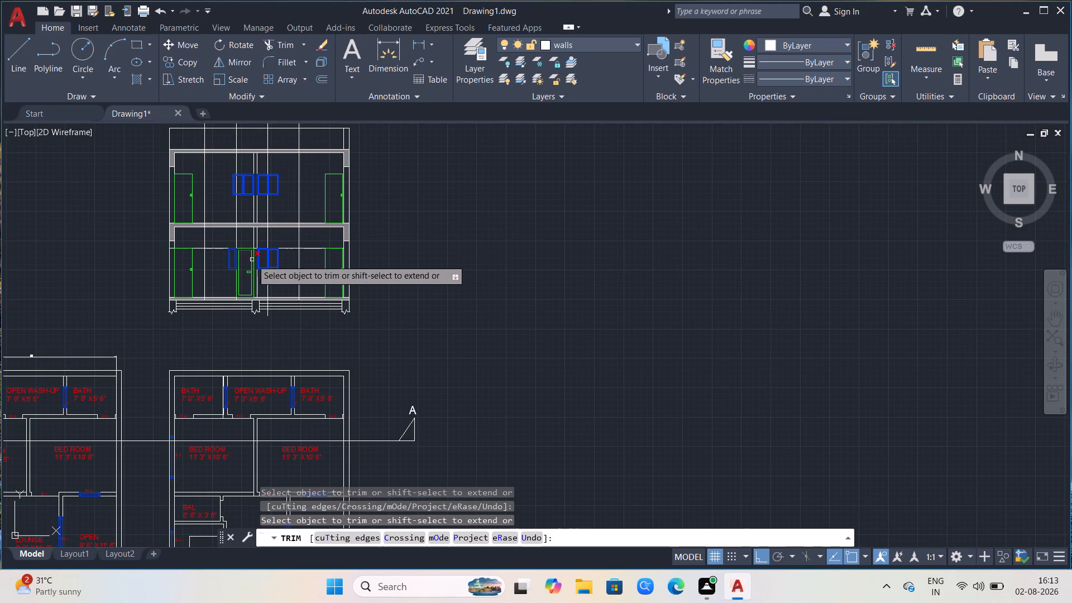
pyautogui.scroll(-1, 261, 277)
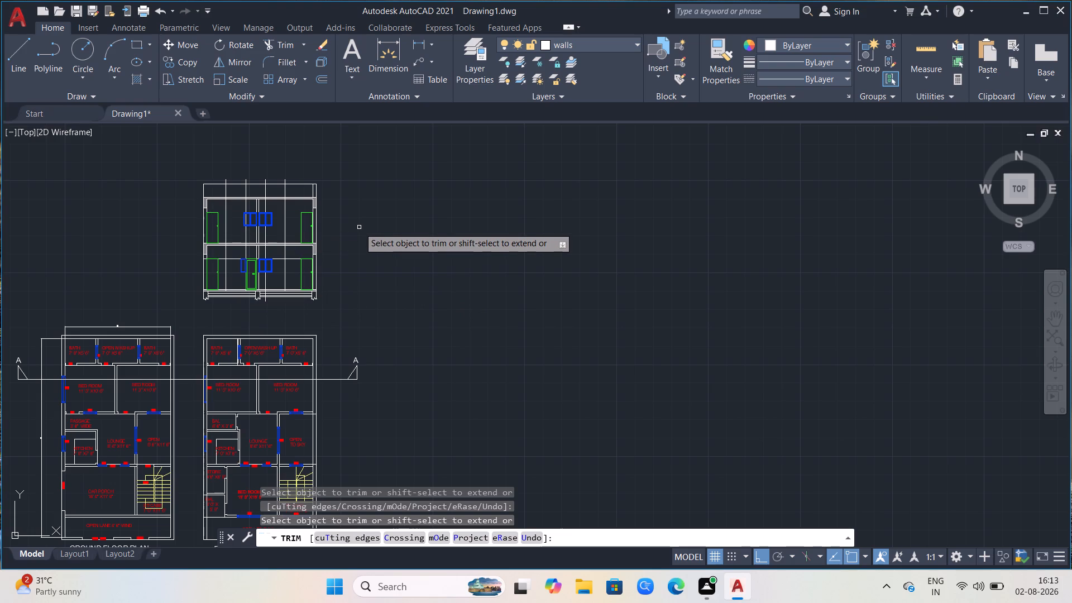
pyautogui.click(247, 233)
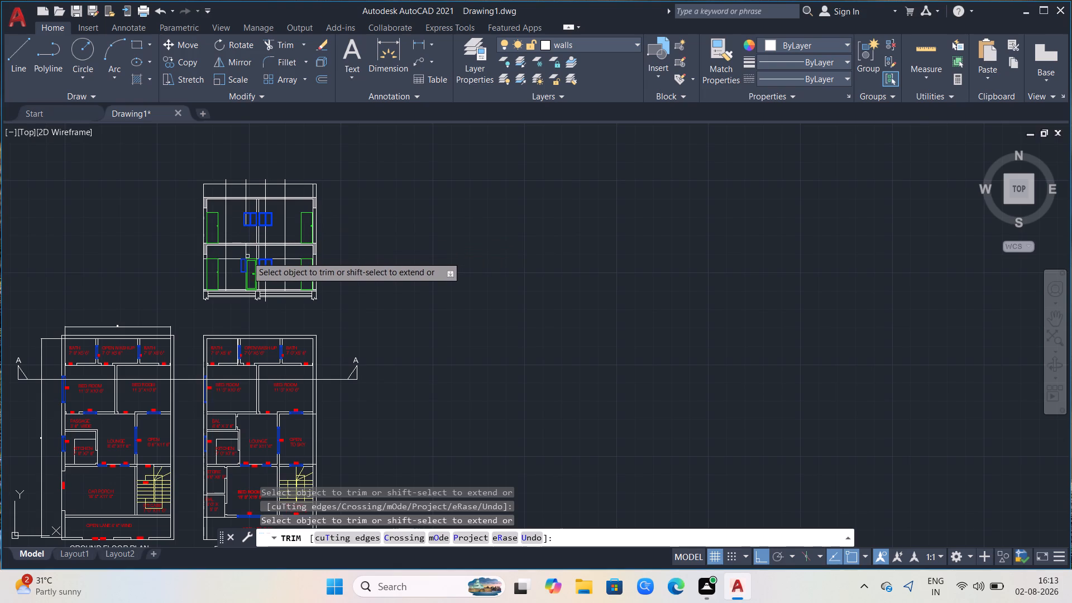
pyautogui.click(246, 255)
pyautogui.scroll(3, 246, 251)
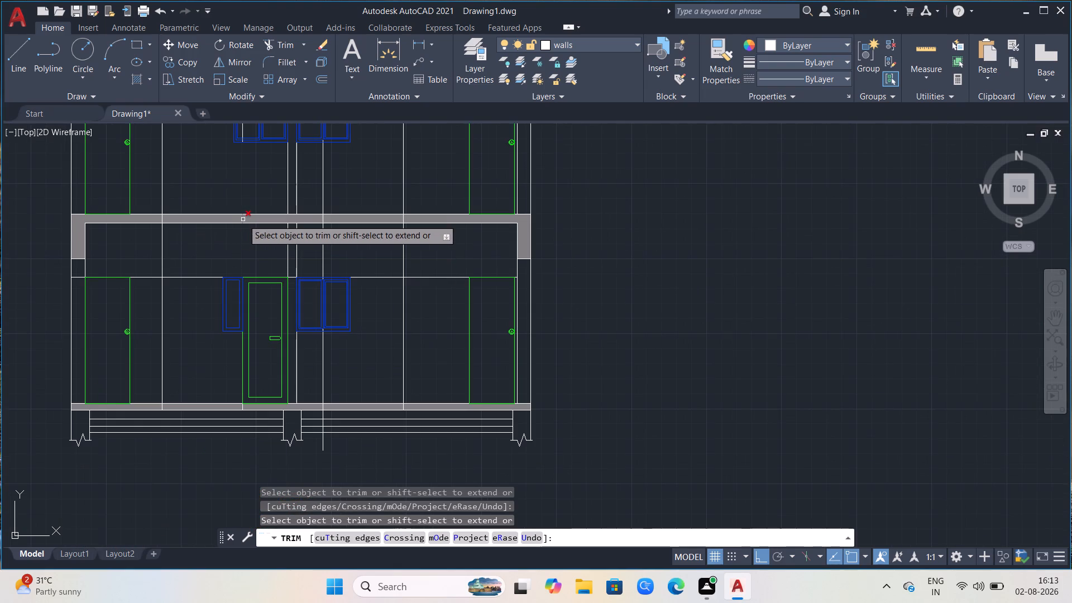
pyautogui.click(243, 219)
# Trim the same vertical line's pieces inside the left upper-storey window and everything above it up through the parapet.
pyautogui.scroll(-2, 251, 218)
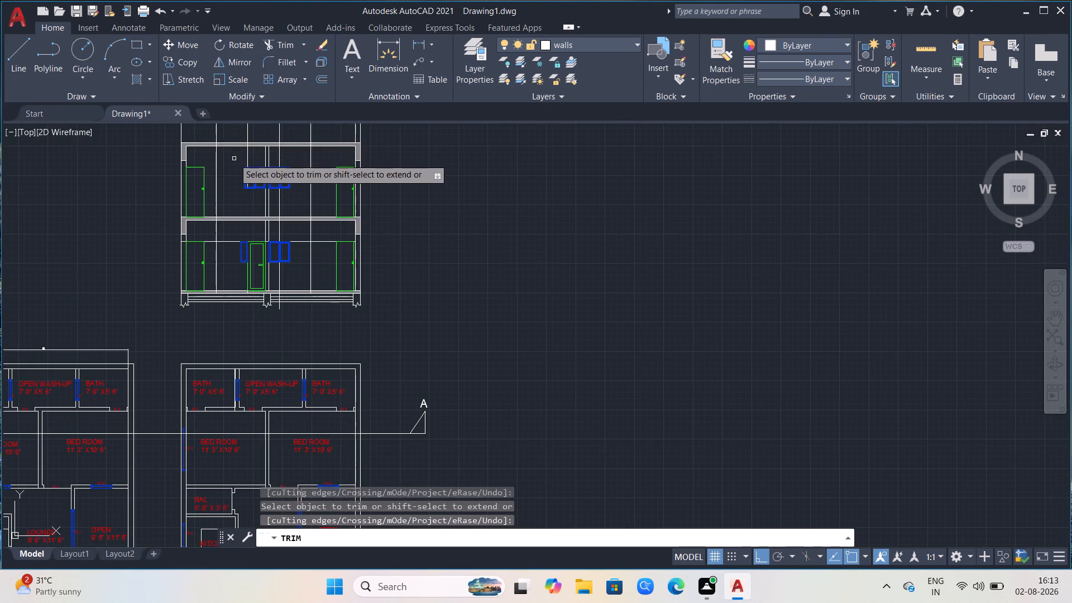
pyautogui.scroll(6, 237, 162)
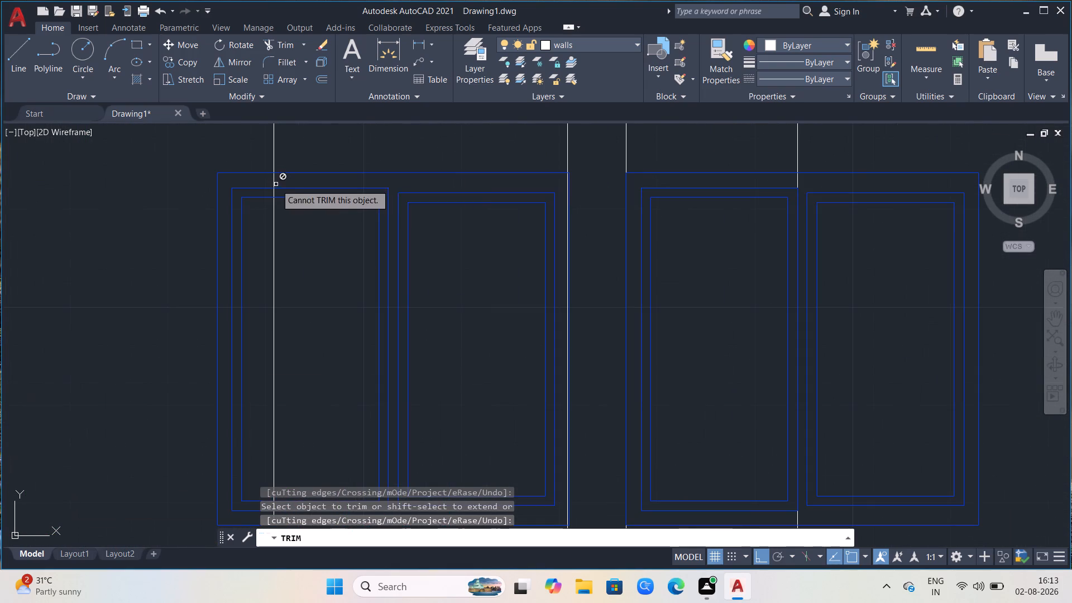
pyautogui.click(276, 181)
pyautogui.click(272, 181)
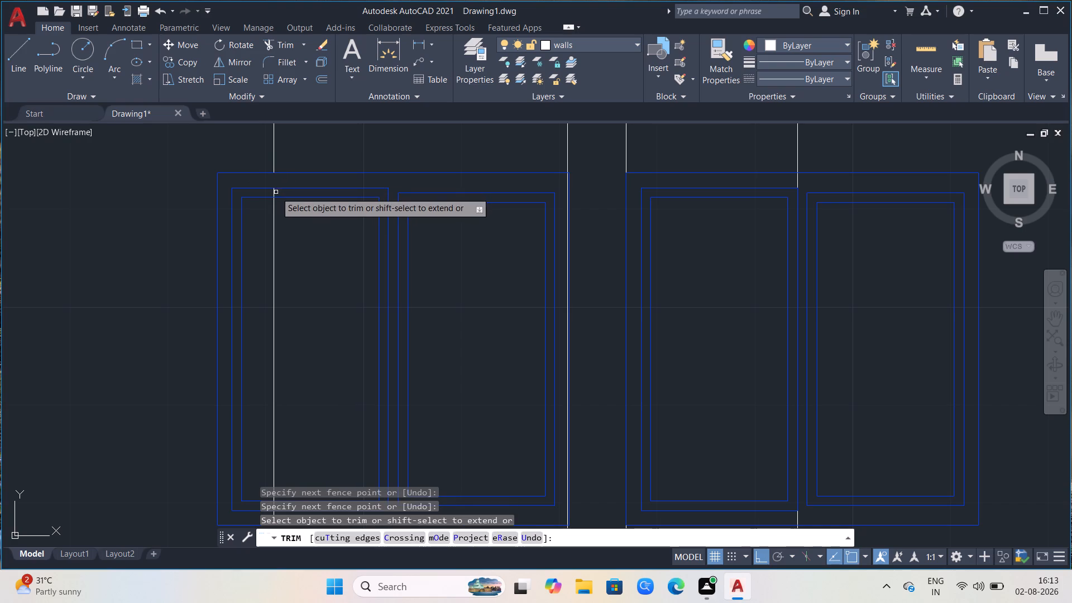
pyautogui.click(276, 193)
pyautogui.click(271, 194)
pyautogui.click(276, 210)
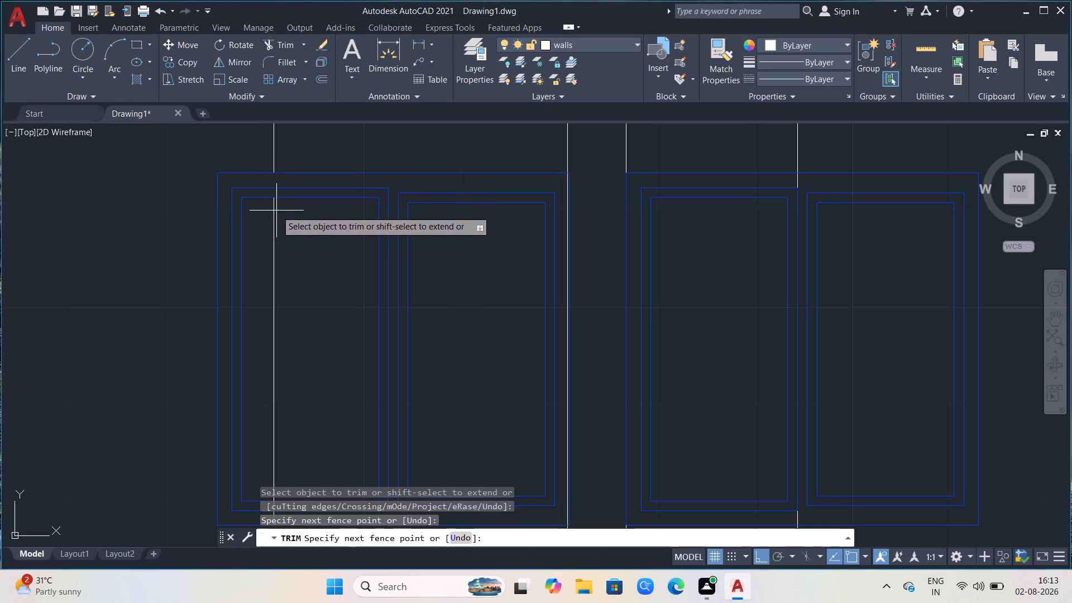
pyautogui.click(266, 212)
pyautogui.click(281, 157)
pyautogui.click(259, 159)
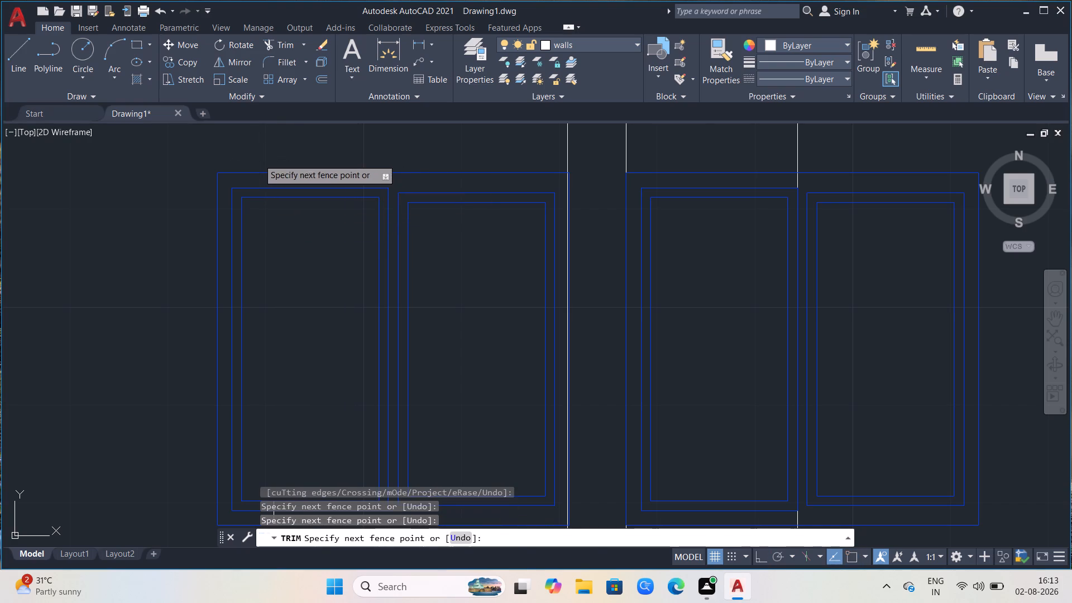
# Remove the short leftover stub of that line between the bottom frame lines of the left upper-storey window.
pyautogui.scroll(-2, 296, 247)
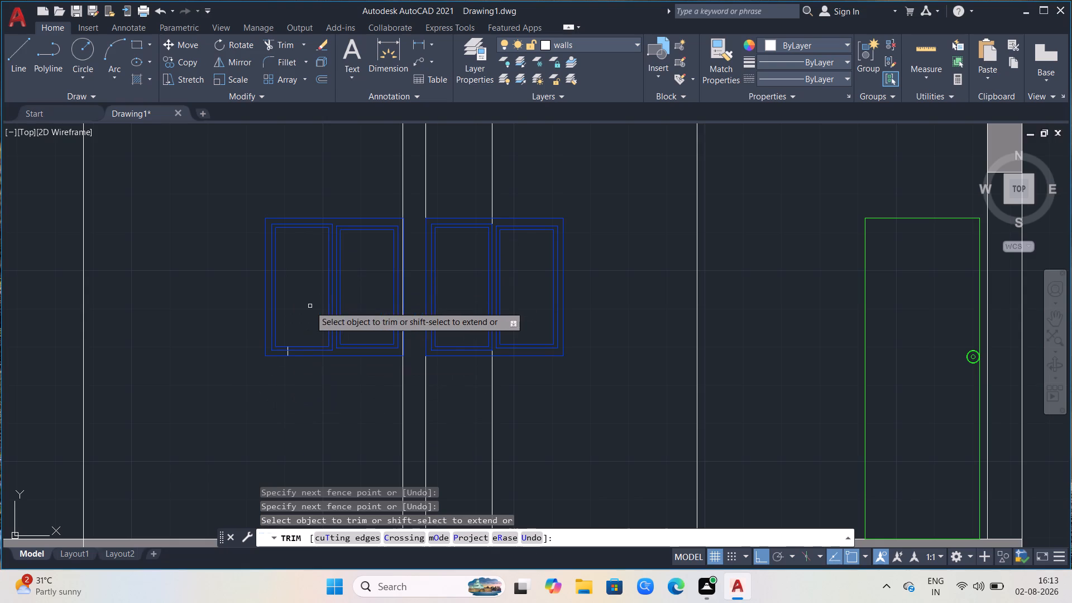
pyautogui.scroll(2, 301, 315)
pyautogui.click(269, 400)
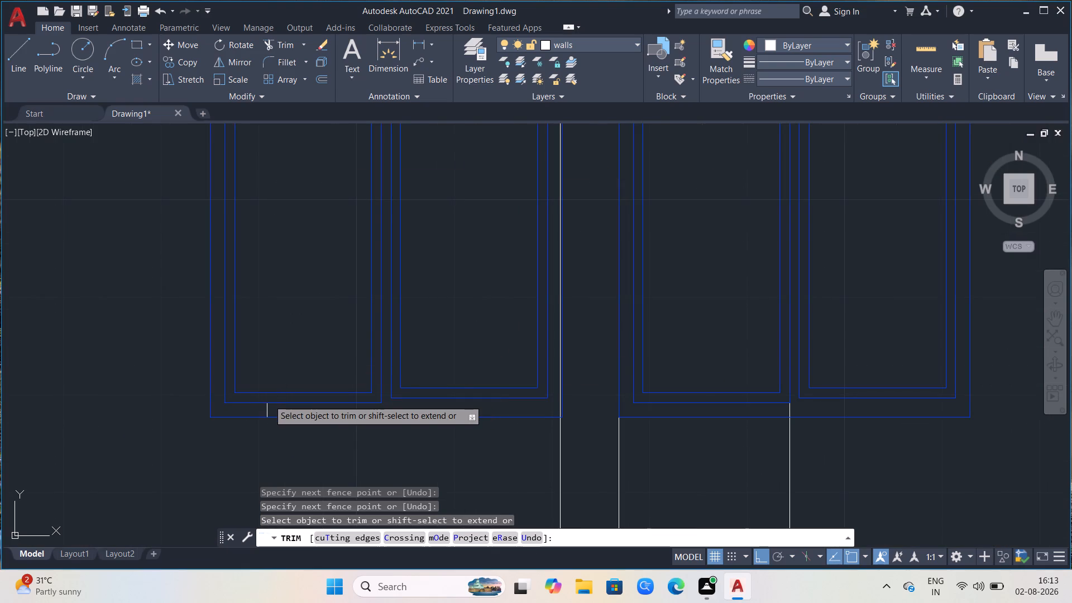
pyautogui.click(270, 410)
pyautogui.click(261, 410)
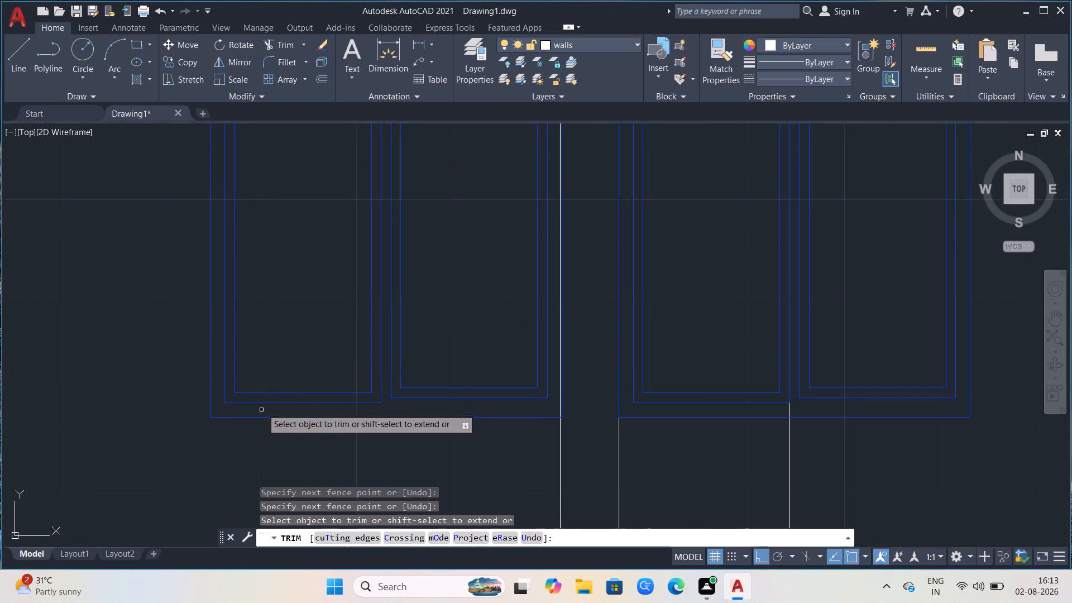
# Trim the ends of the three remaining offset vertical lines that project above the parapet's top line.
pyautogui.scroll(-4, 332, 384)
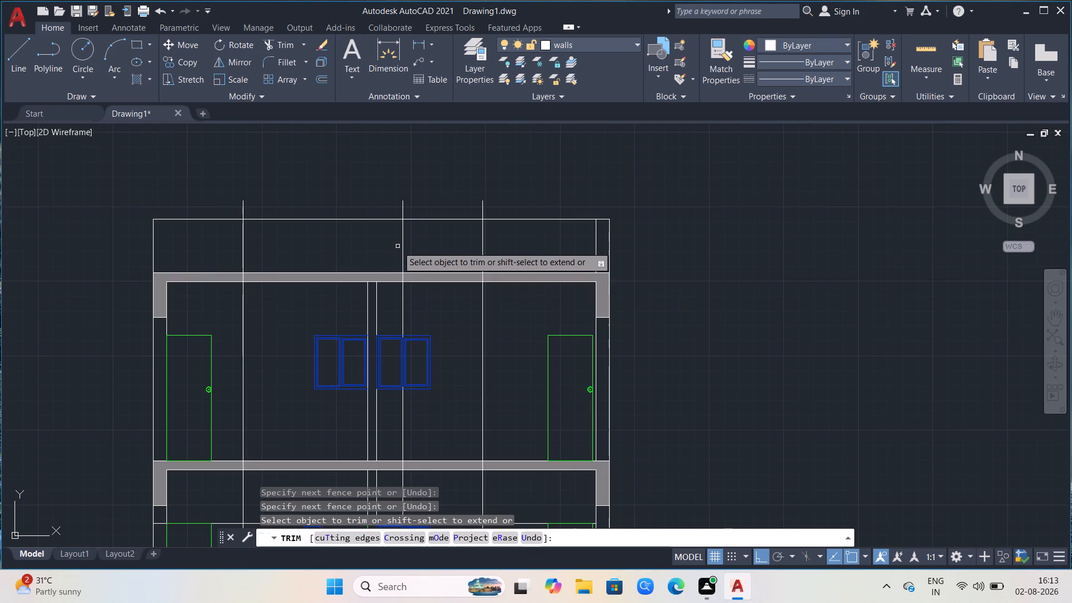
pyautogui.click(401, 209)
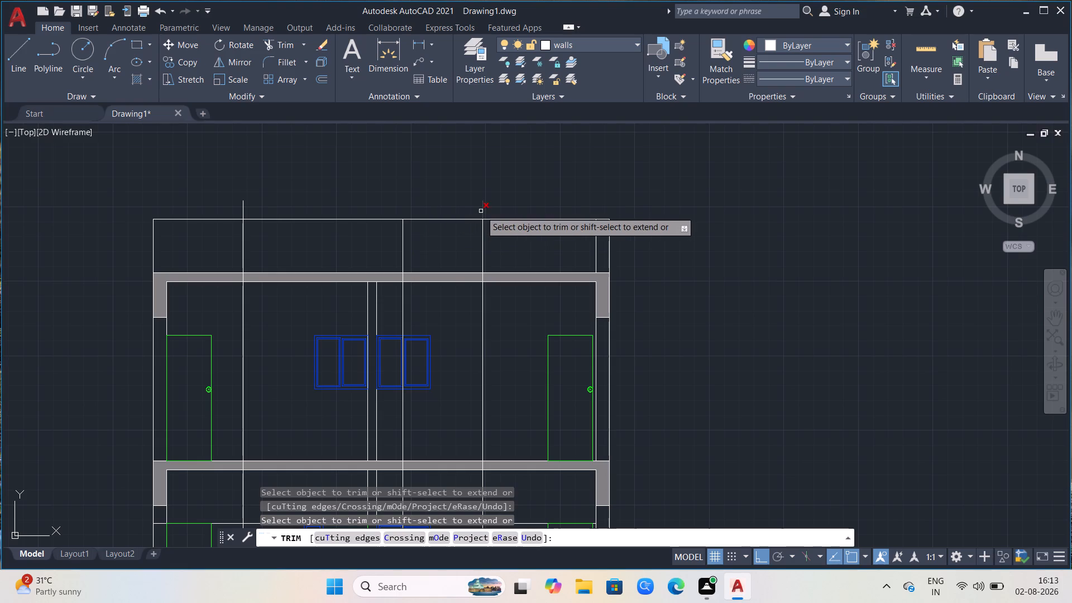
pyautogui.click(481, 211)
pyautogui.click(240, 207)
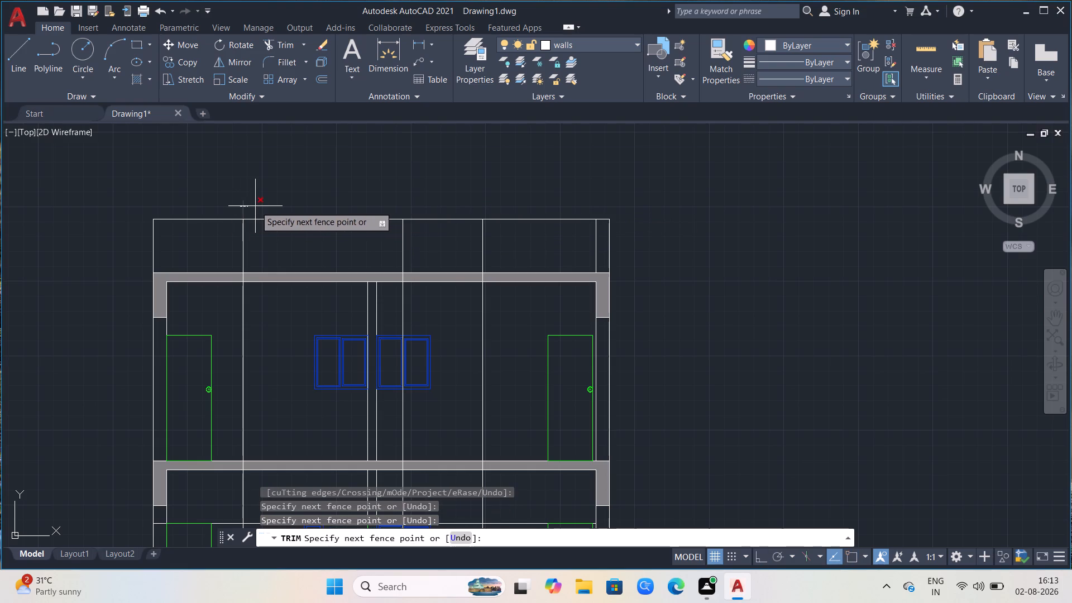
pyautogui.click(256, 206)
# Trim everything on the middle offset vertical line below the ground-floor slab, through the foundation lines, and end the trimming.
pyautogui.scroll(-2, 381, 168)
pyautogui.scroll(1, 324, 283)
pyautogui.scroll(2, 424, 406)
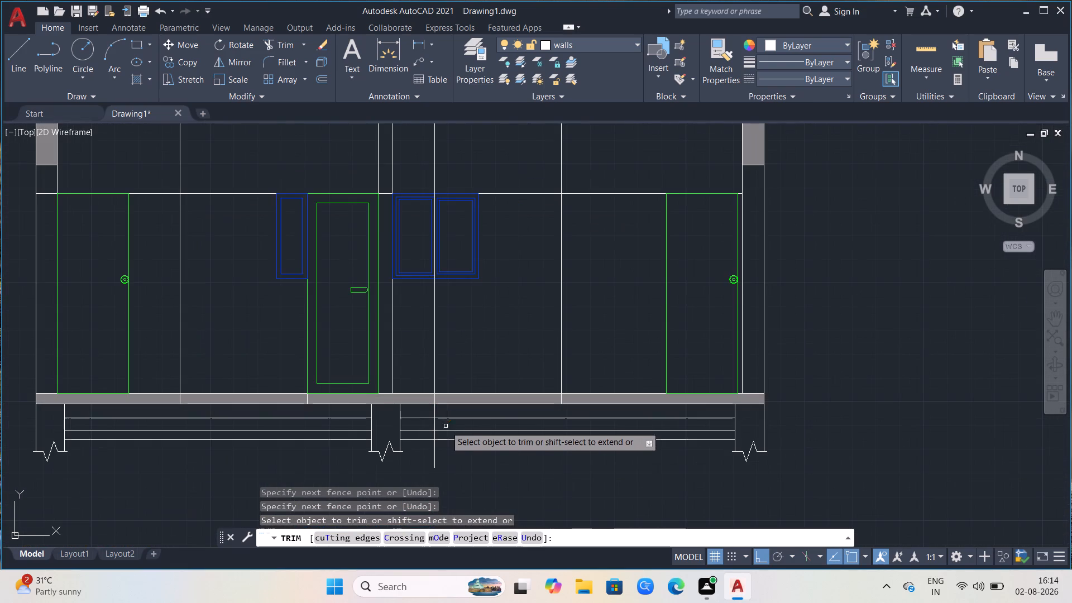
pyautogui.click(435, 425)
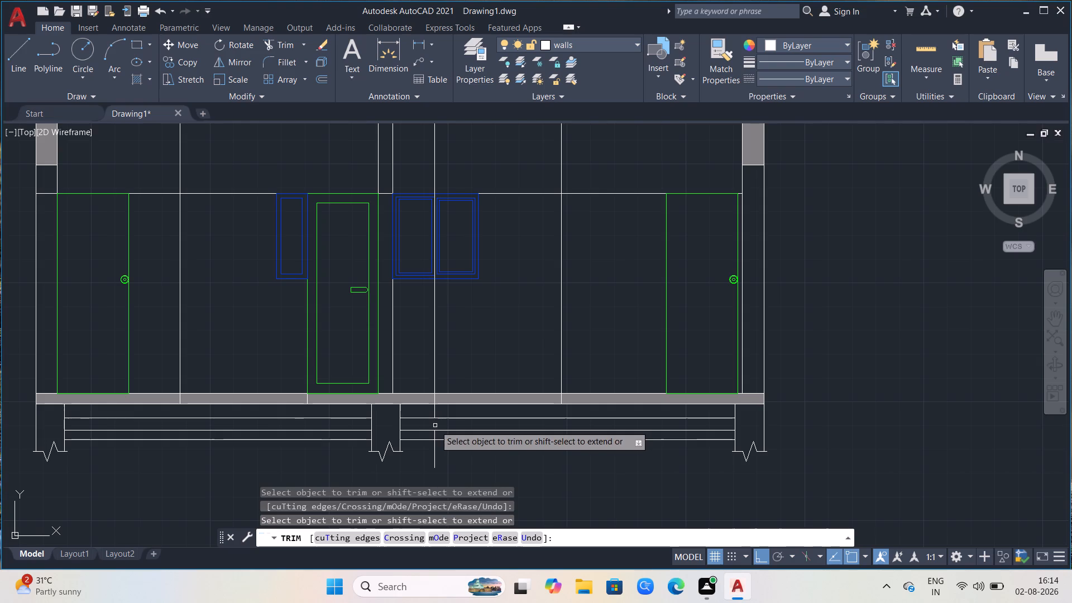
pyautogui.click(434, 414)
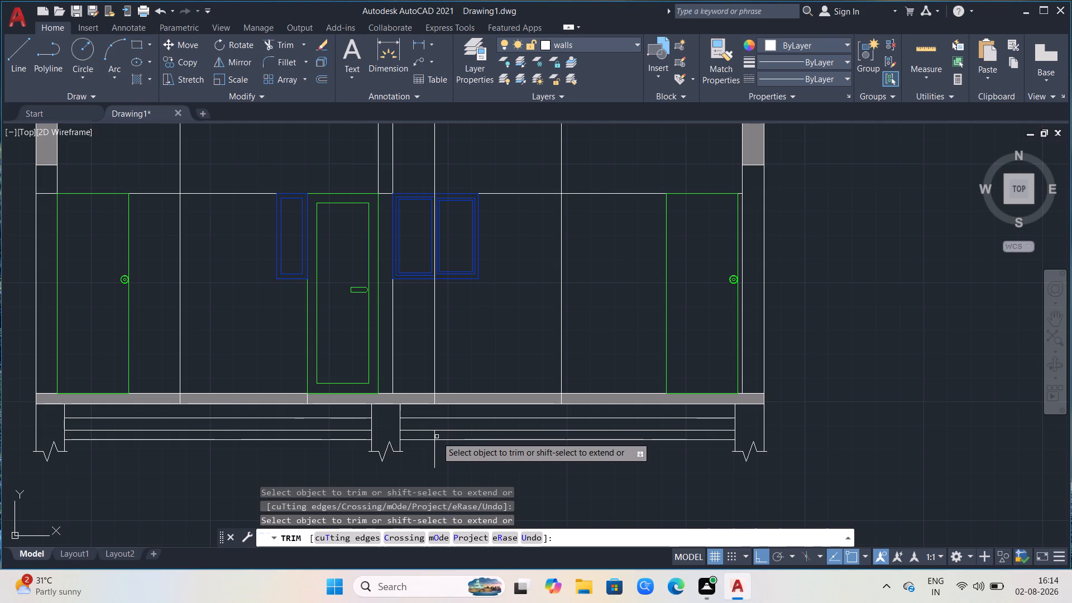
pyautogui.click(437, 437)
pyautogui.click(434, 437)
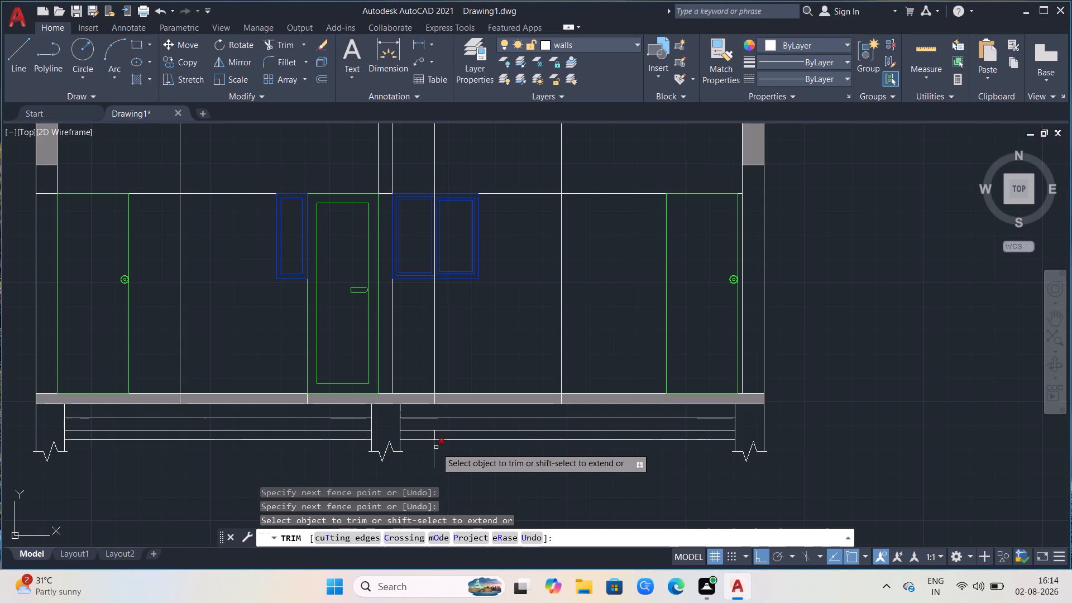
pyautogui.click(436, 447)
pyautogui.click(434, 433)
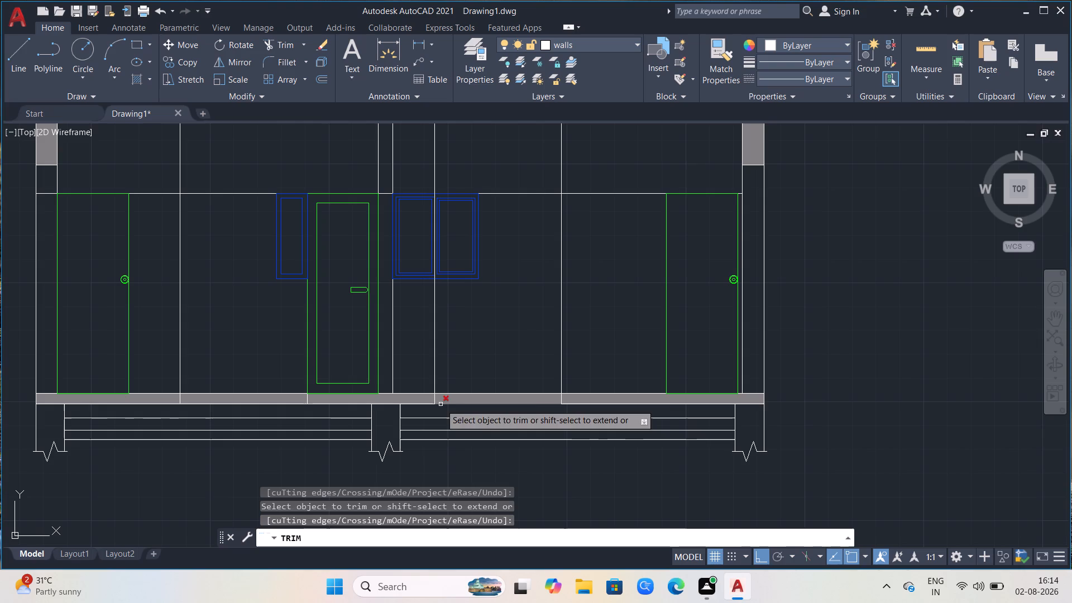
pyautogui.scroll(-1, 576, 298)
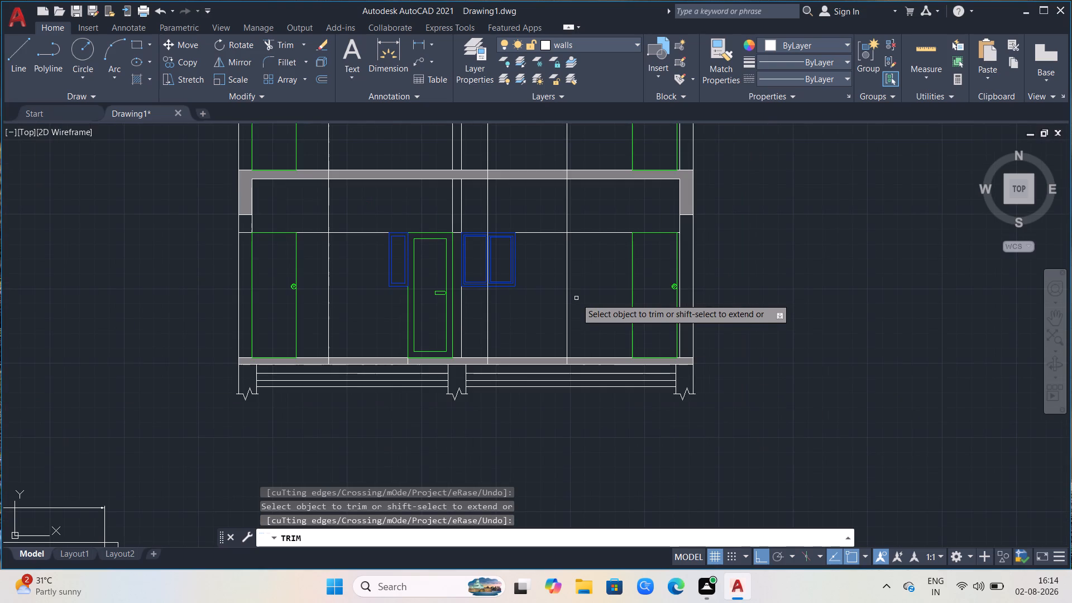
pyautogui.scroll(-1, 720, 299)
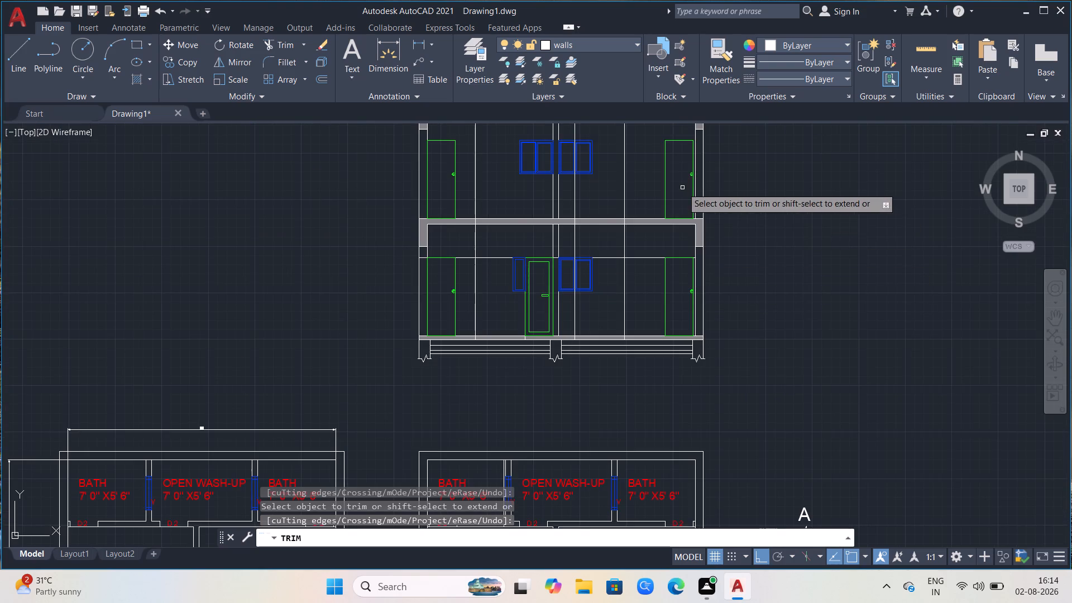
pyautogui.scroll(-2, 685, 211)
pyautogui.scroll(2, 656, 144)
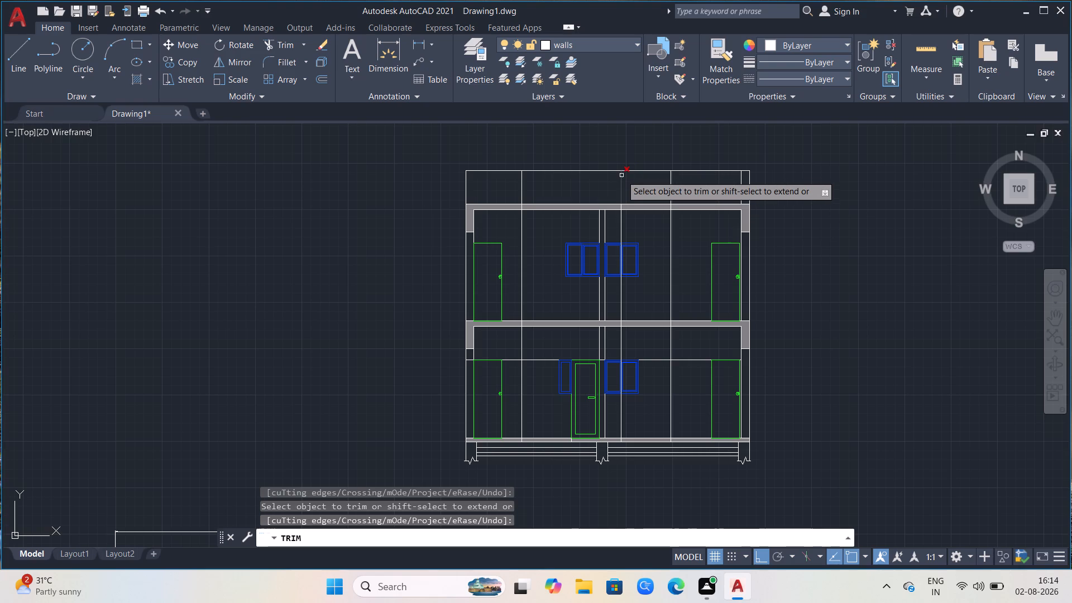
pyautogui.click(553, 152)
pyautogui.click(595, 135)
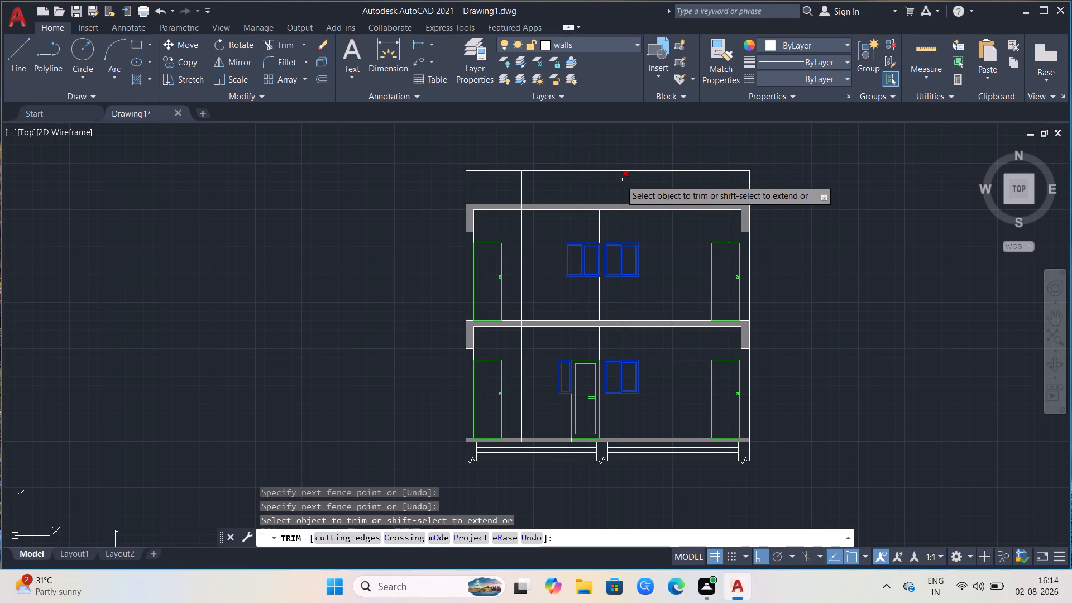
pyautogui.press('Escape')
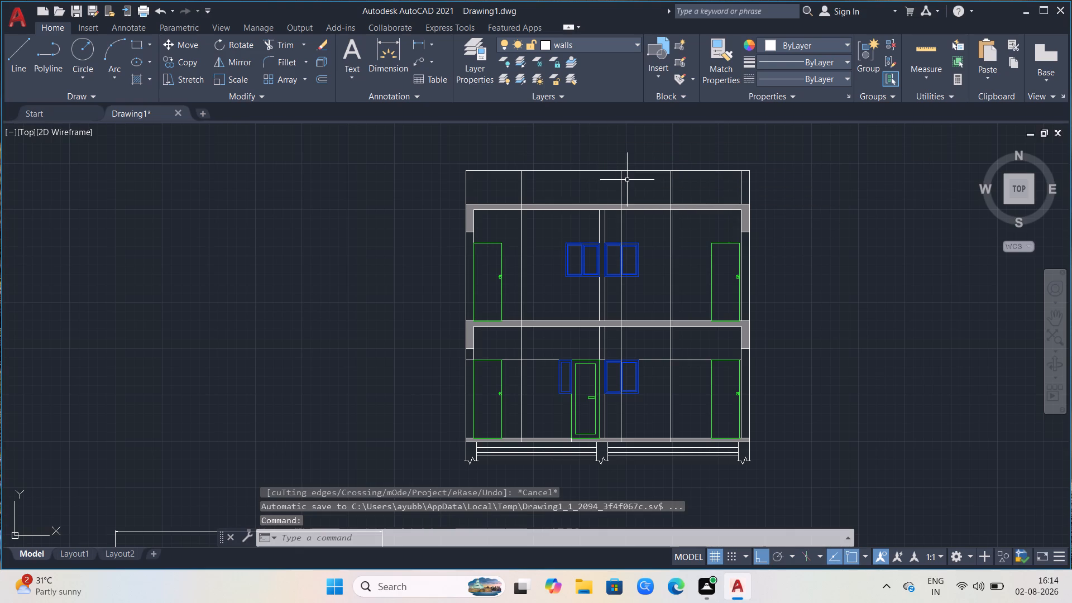
# Offset the vertical line through the right-hand windows by 3'-5.8" towards the left-hand window, picking the distance between the two upper windows' centres.
pyautogui.click(620, 182)
pyautogui.press('o')
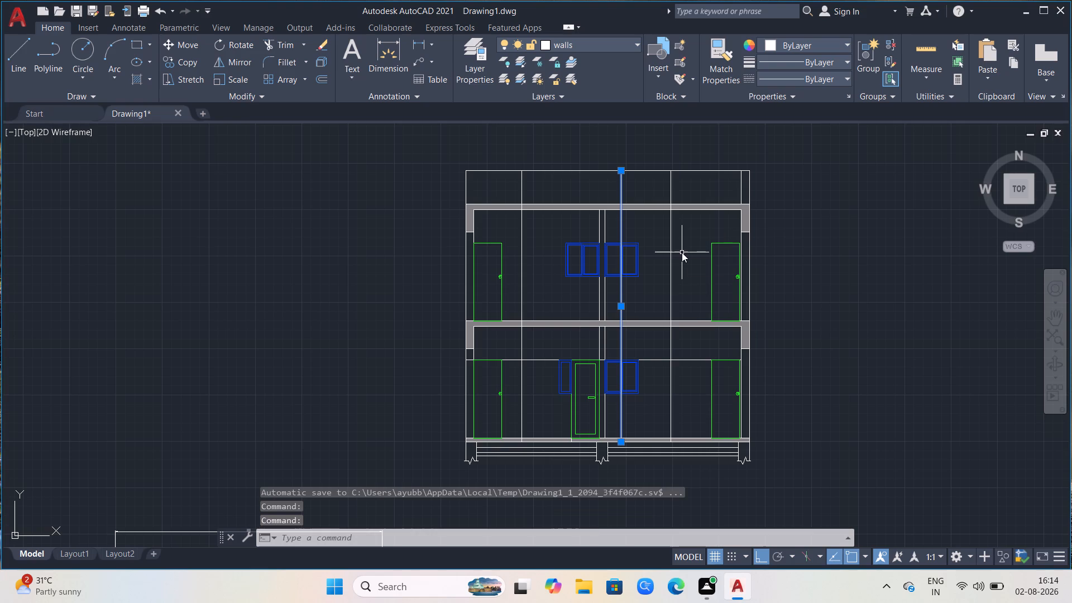
pyautogui.press('Return')
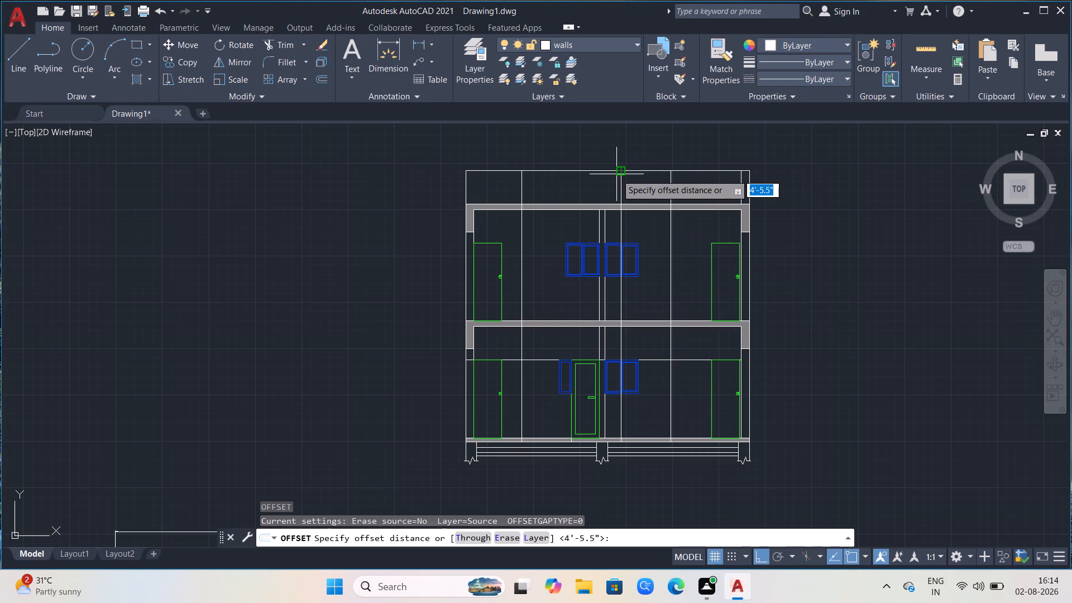
pyautogui.scroll(3, 629, 254)
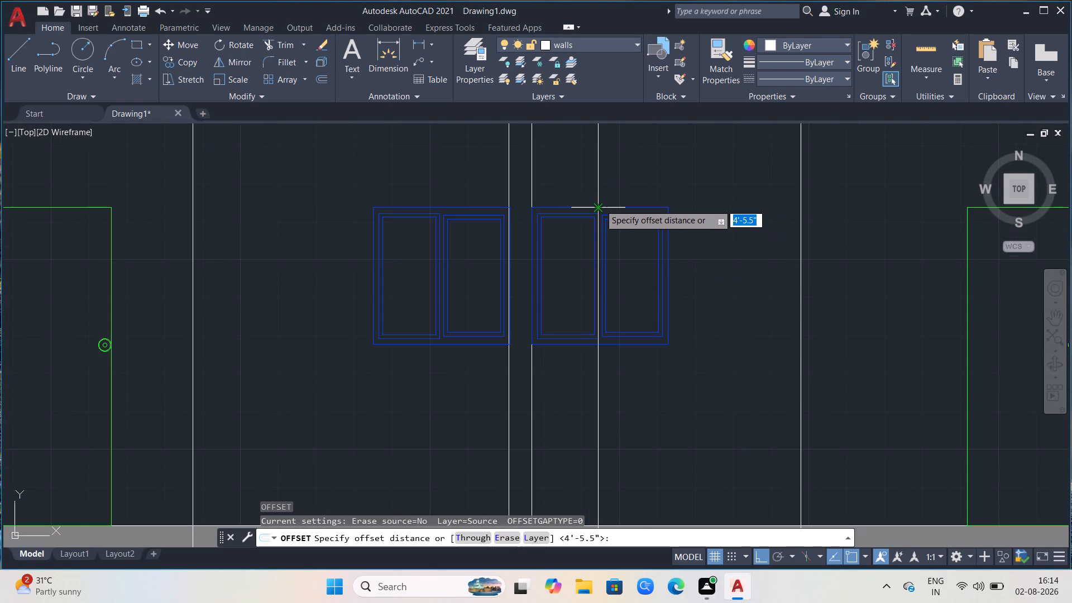
pyautogui.click(600, 204)
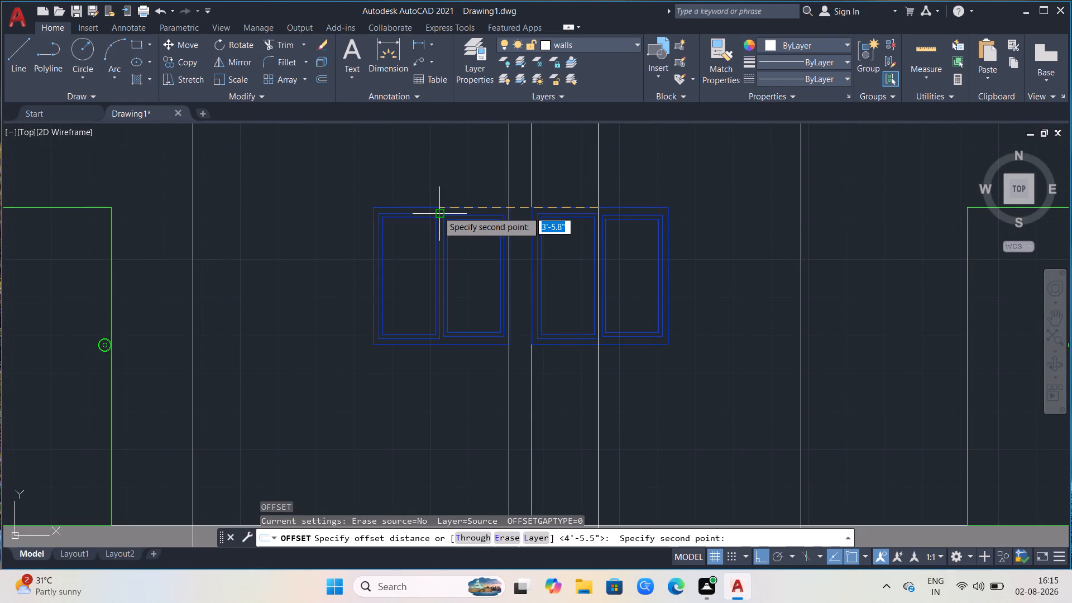
pyautogui.click(438, 202)
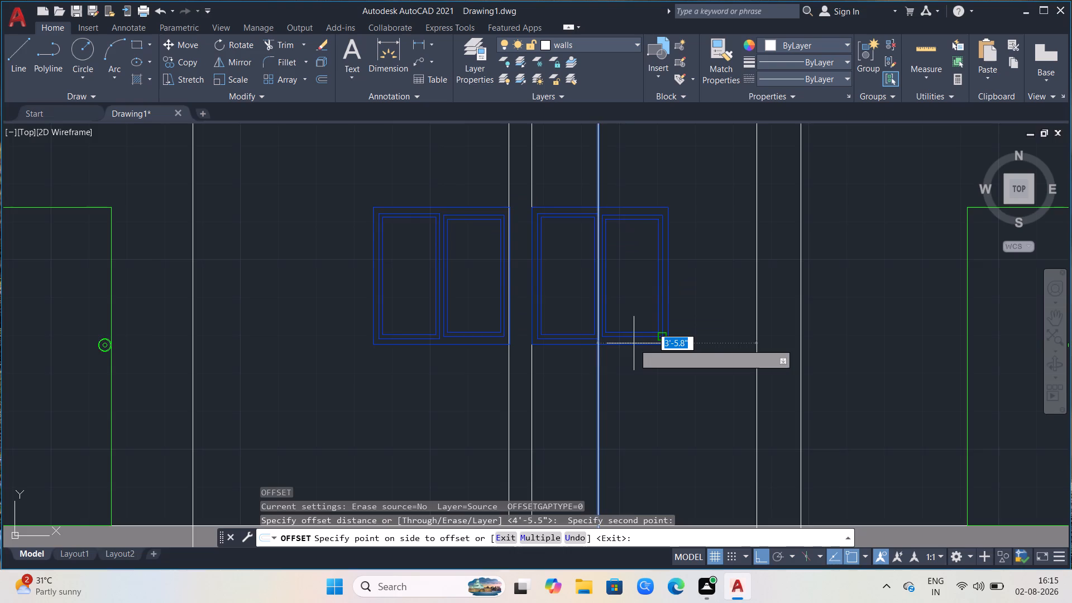
pyautogui.scroll(-3, 634, 343)
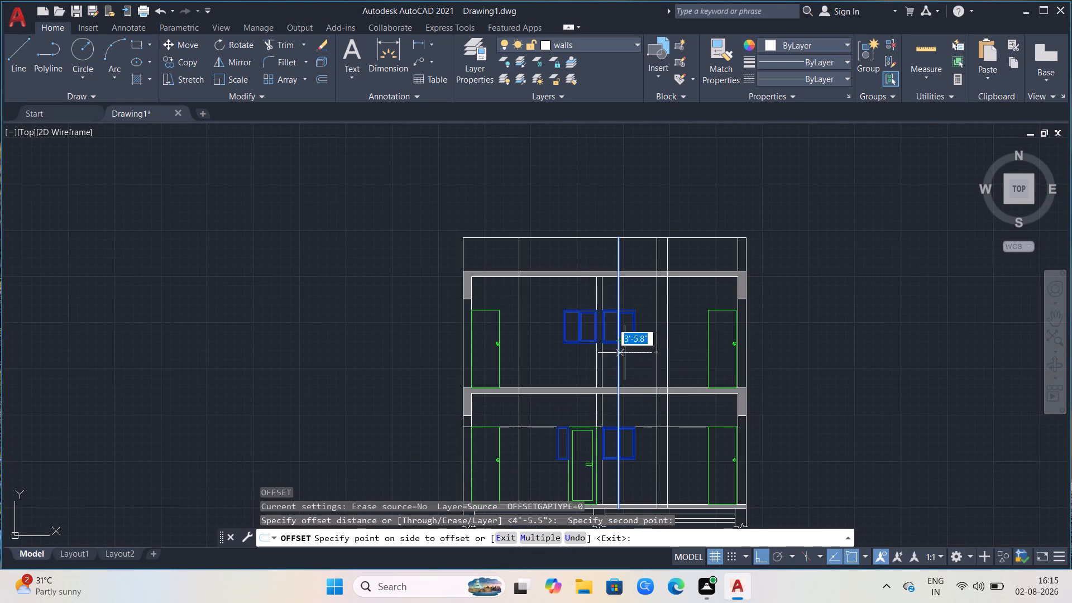
pyautogui.click(581, 348)
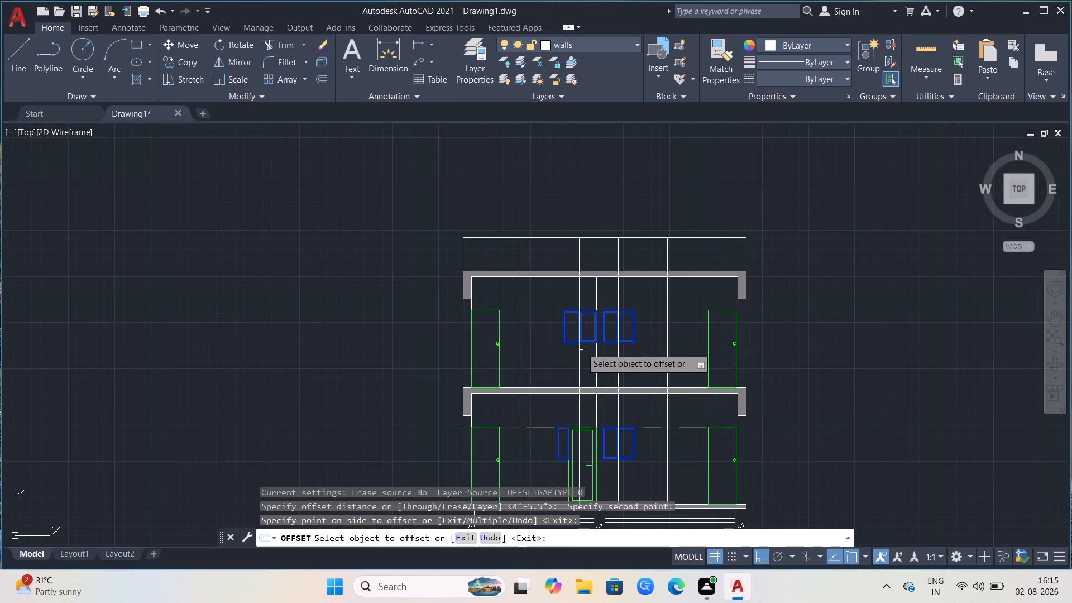
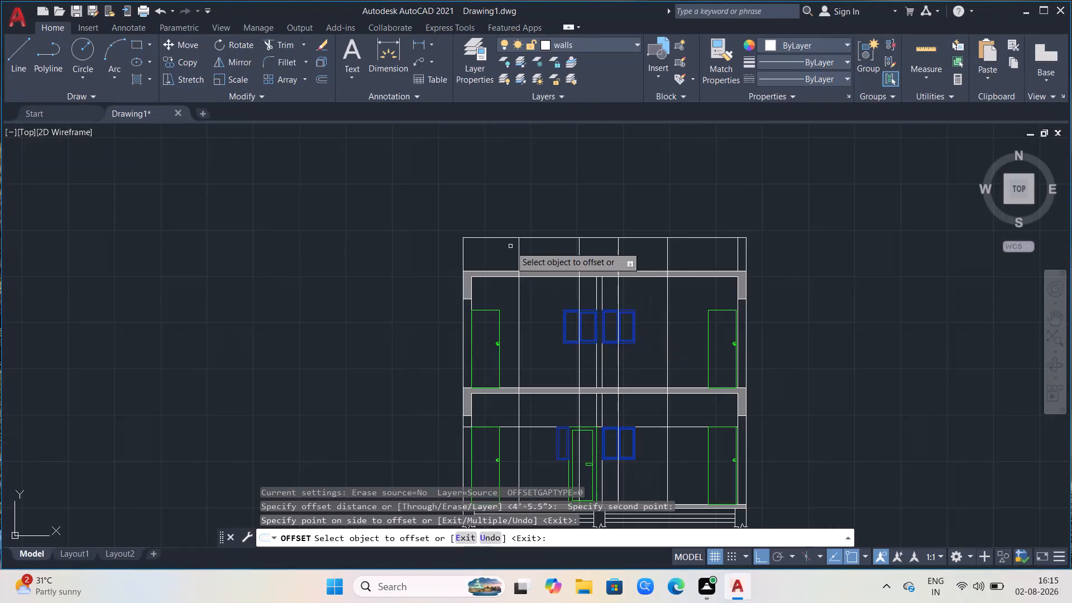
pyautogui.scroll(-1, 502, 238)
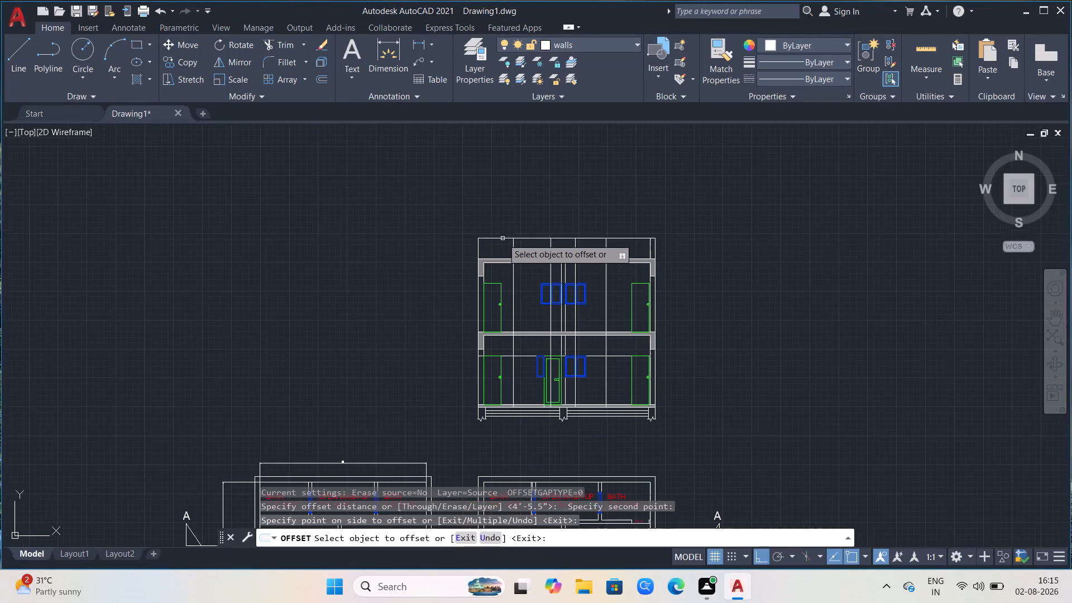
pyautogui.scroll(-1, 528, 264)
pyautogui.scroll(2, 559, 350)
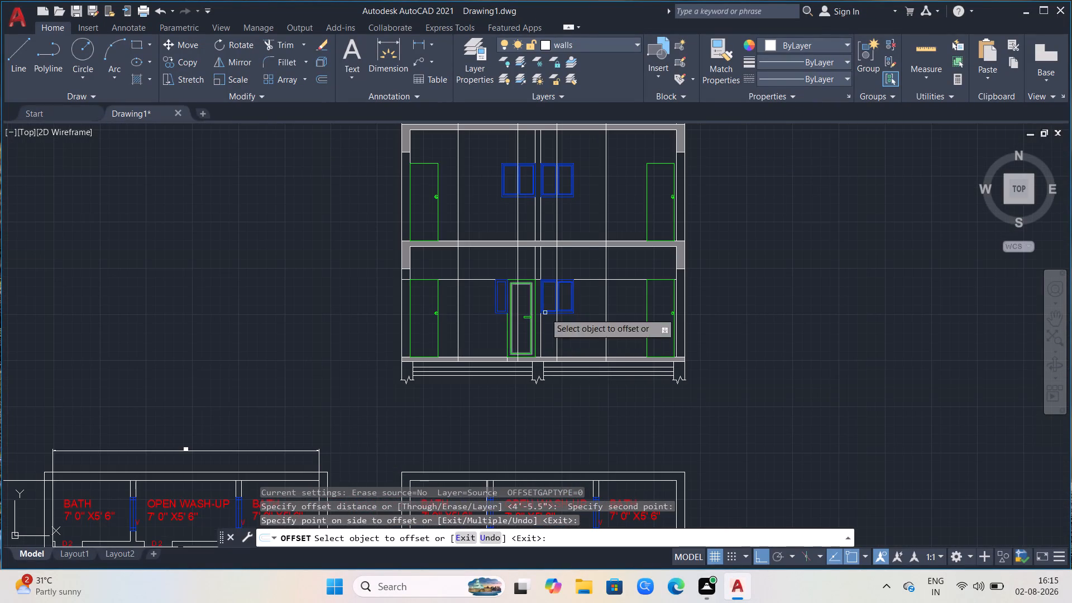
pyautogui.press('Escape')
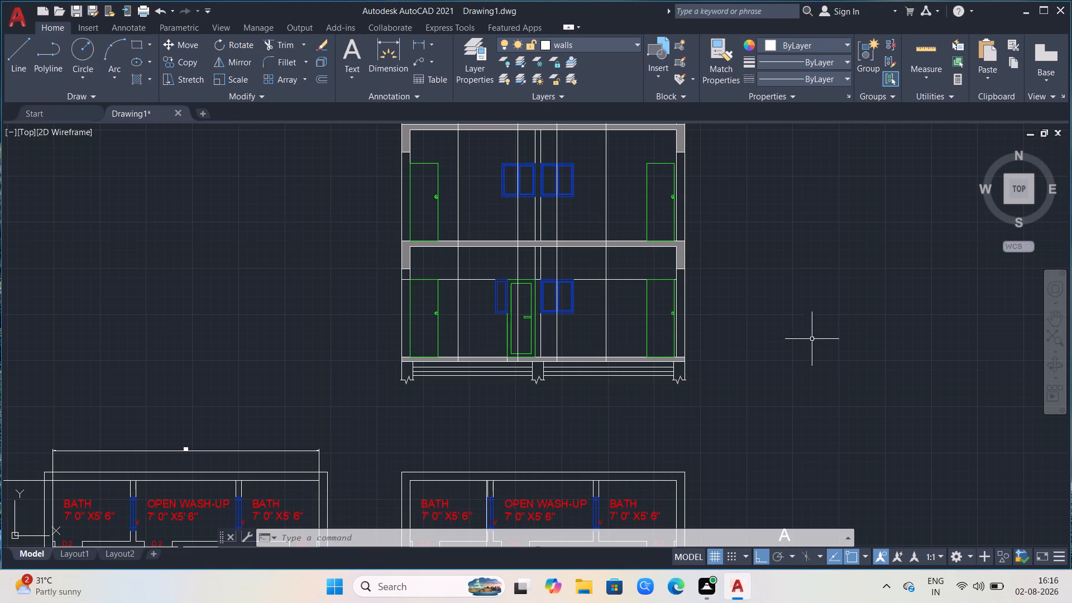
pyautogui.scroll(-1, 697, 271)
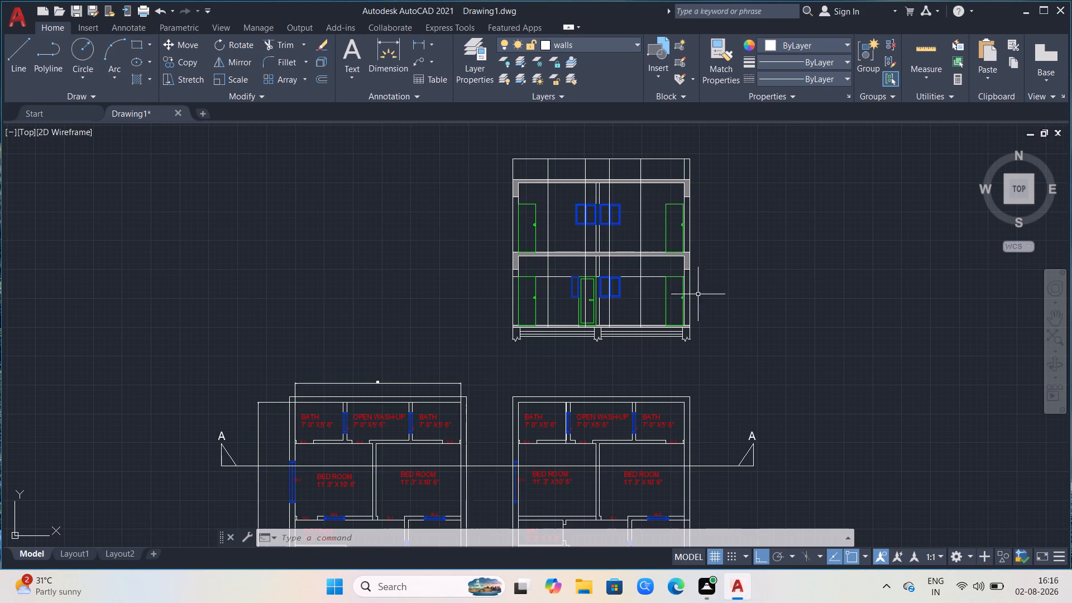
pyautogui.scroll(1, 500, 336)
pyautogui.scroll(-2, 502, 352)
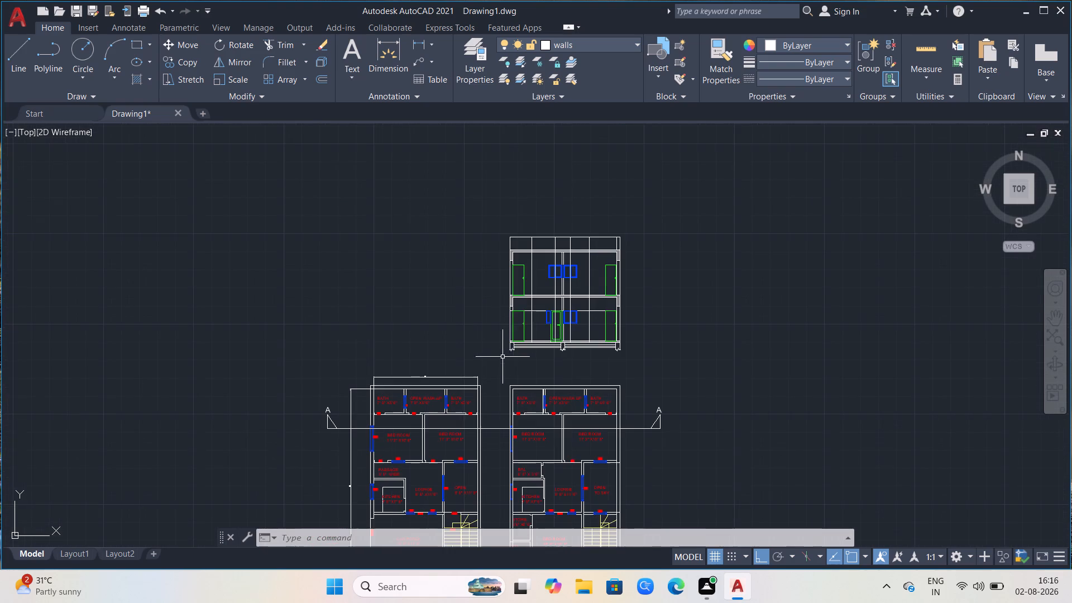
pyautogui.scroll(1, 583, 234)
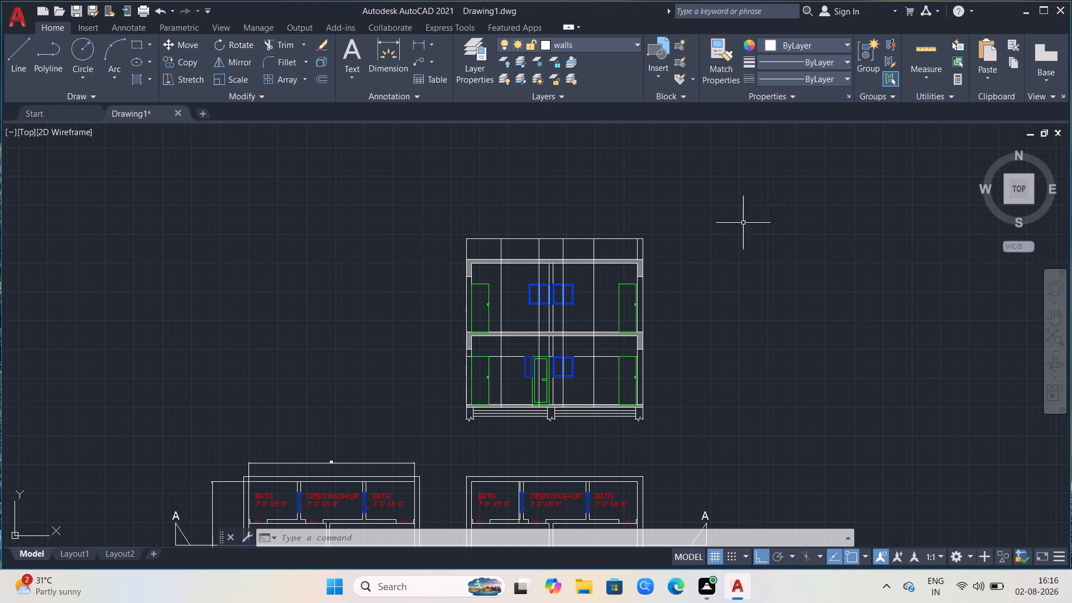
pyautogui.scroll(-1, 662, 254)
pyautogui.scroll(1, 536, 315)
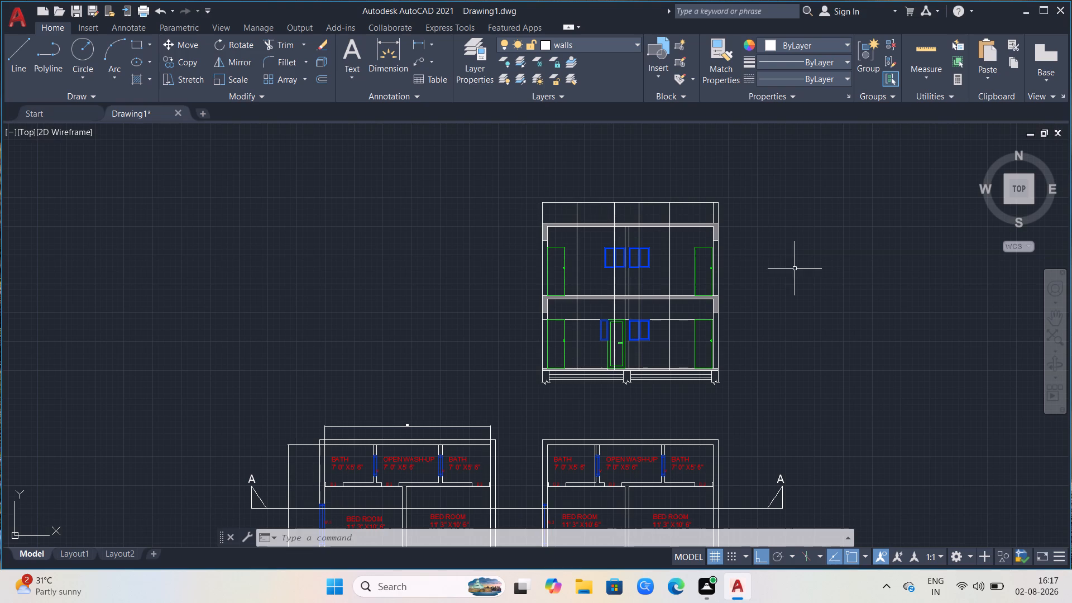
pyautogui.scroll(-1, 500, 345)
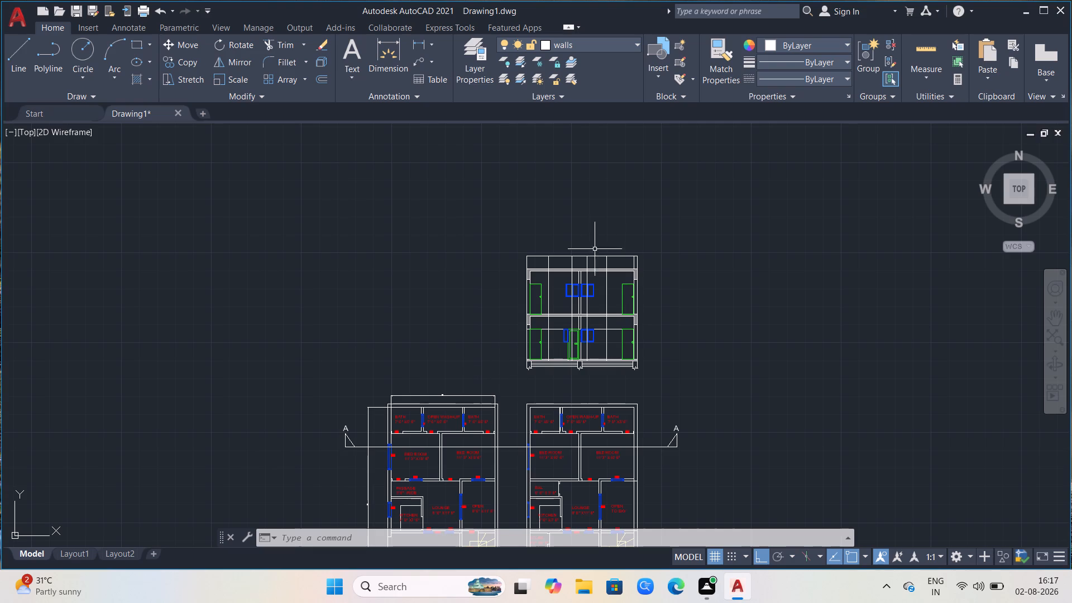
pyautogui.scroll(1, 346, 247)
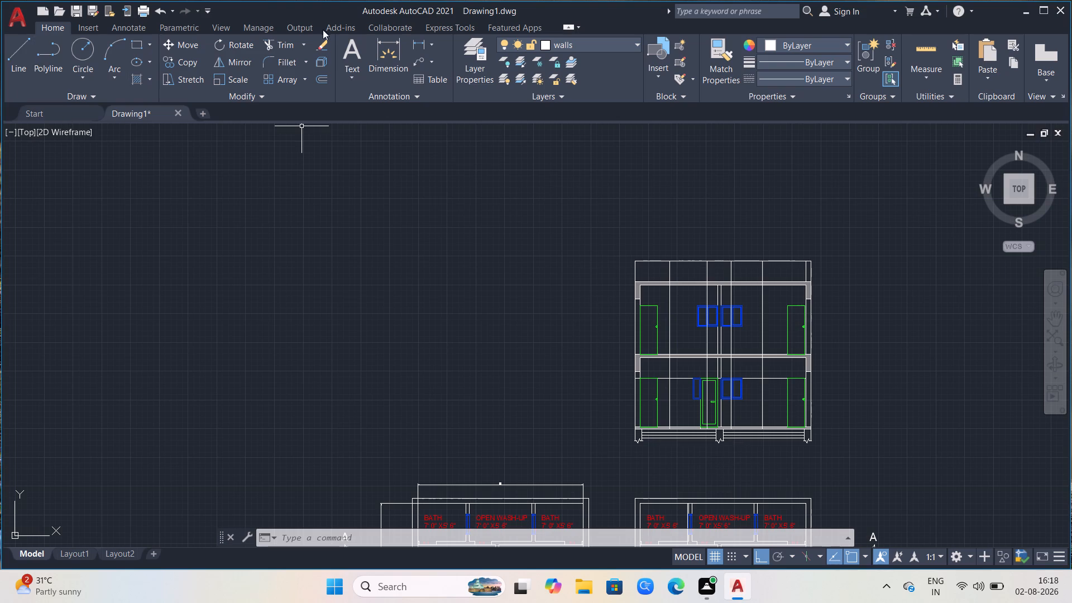
# Add a vertical linear dimension for the parapet at the section's left side, from its top line to the roof slab's top.
pyautogui.click(413, 40)
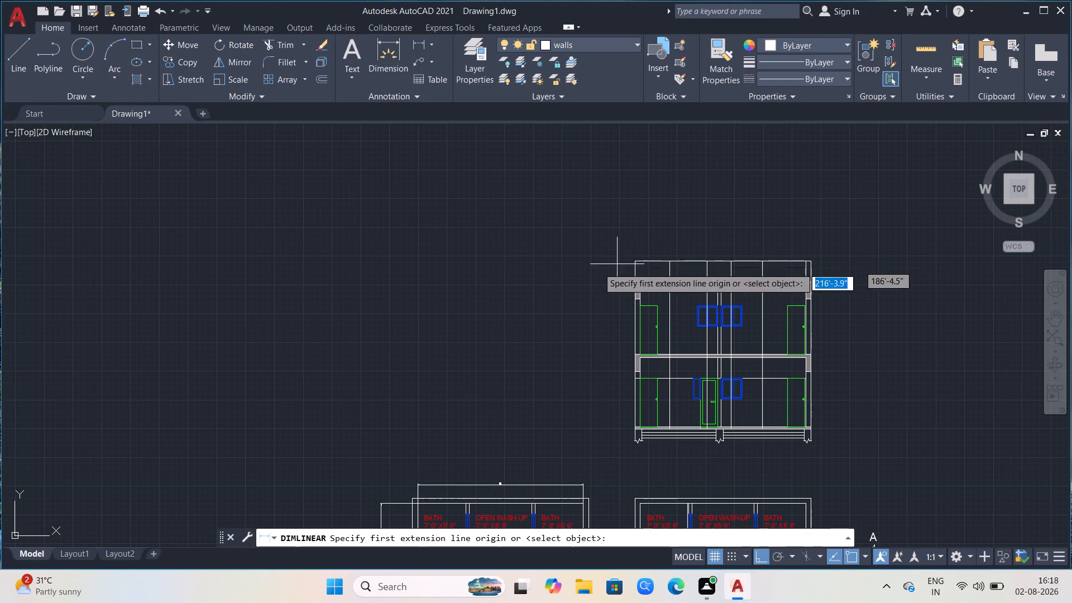
pyautogui.scroll(2, 585, 272)
pyautogui.scroll(-1, 583, 281)
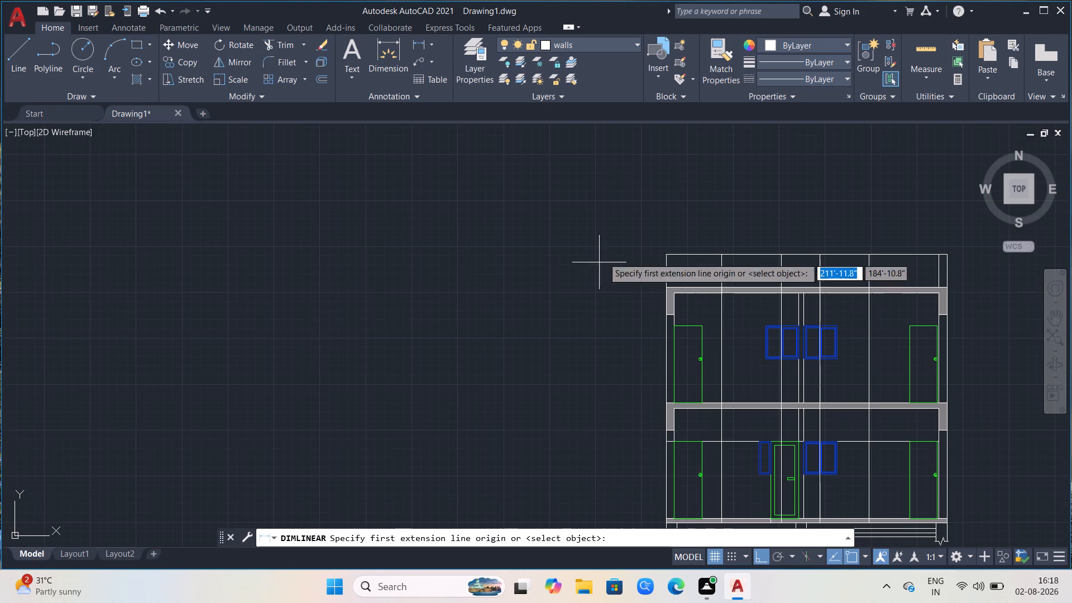
pyautogui.click(661, 253)
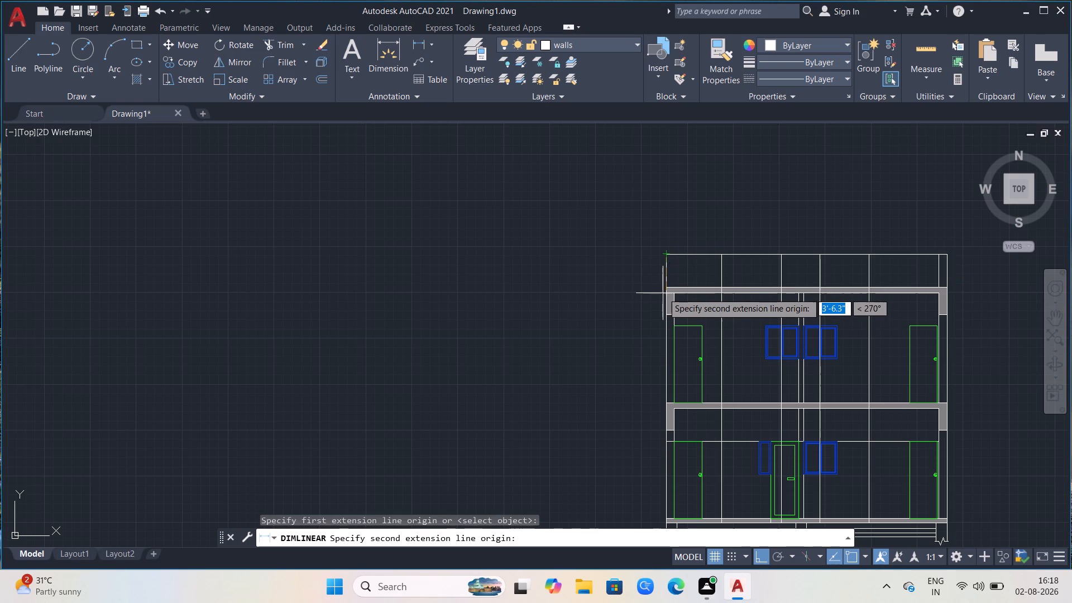
pyautogui.click(663, 288)
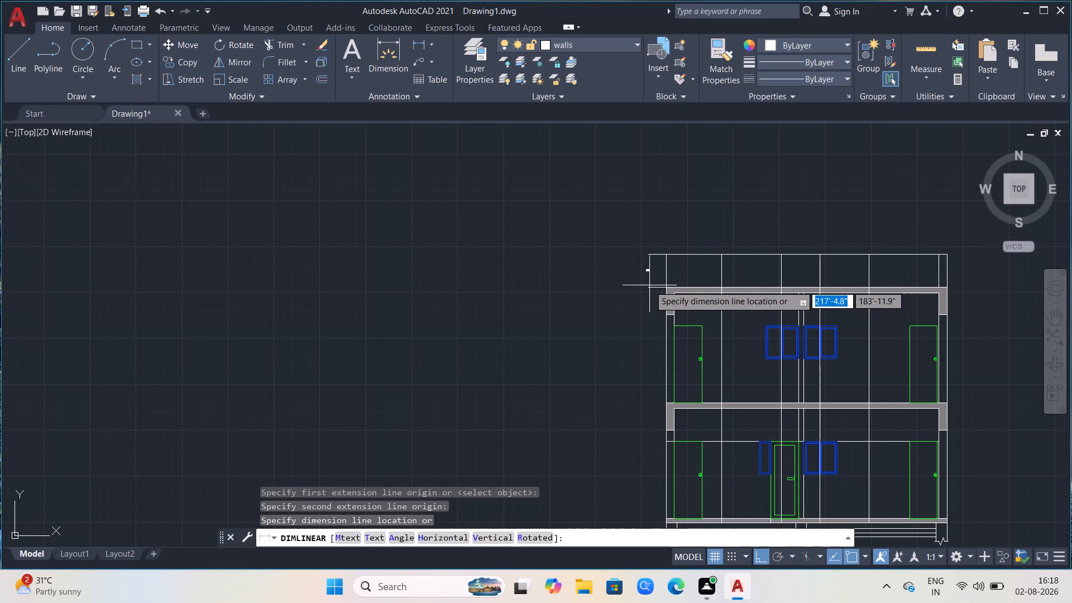
pyautogui.scroll(3, 649, 285)
pyautogui.click(670, 283)
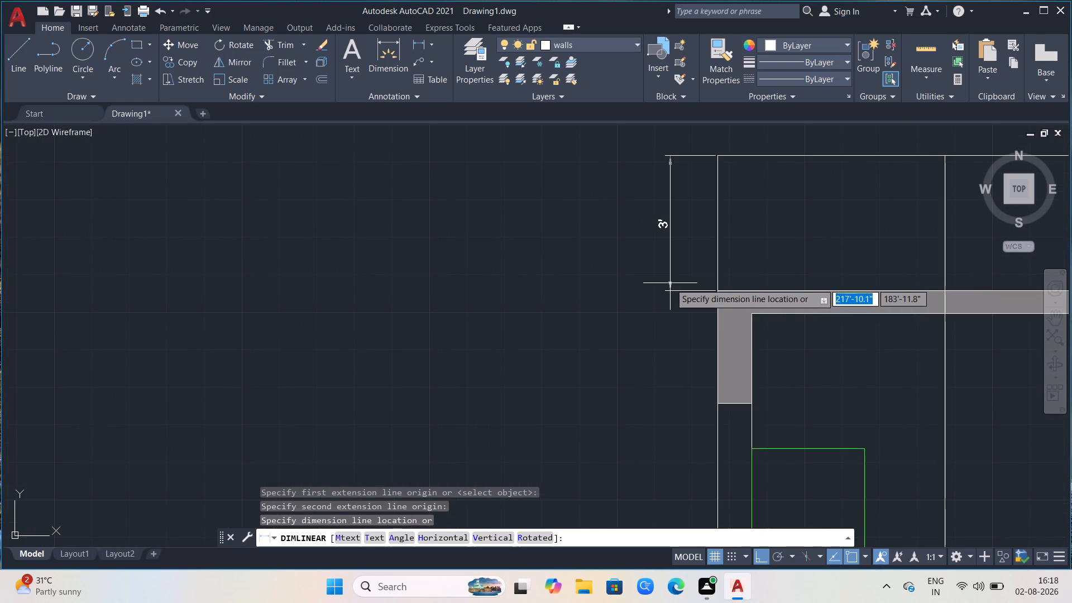
# Add a vertical linear dimension for the upper storey along the left wall, from the roof slab's top to the intermediate floor slab's top.
pyautogui.click(423, 44)
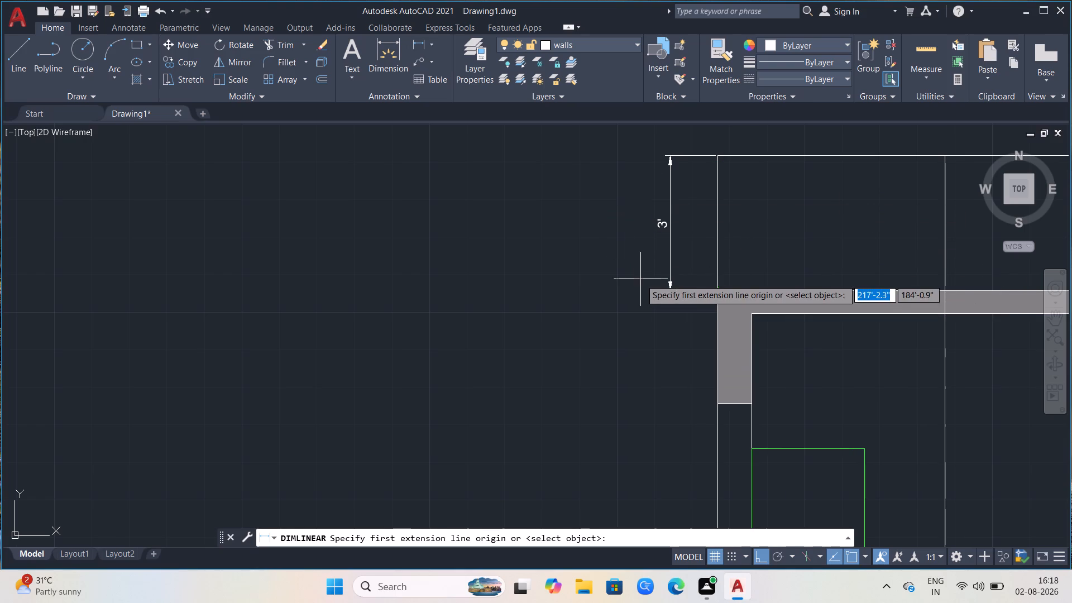
pyautogui.scroll(-2, 689, 281)
pyautogui.scroll(-3, 430, 299)
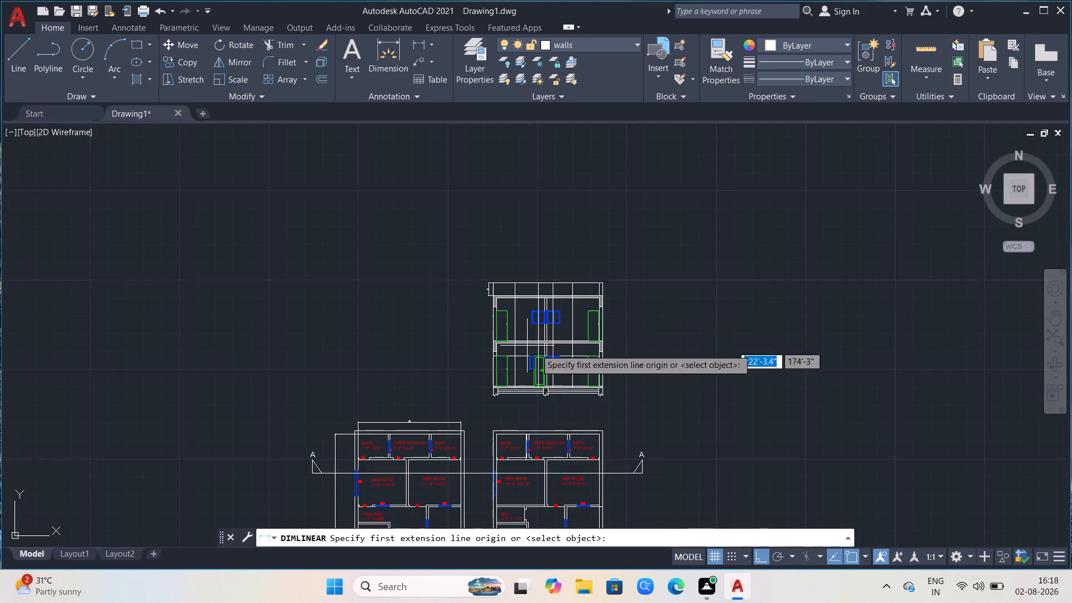
pyautogui.scroll(-2, 629, 375)
pyautogui.scroll(2, 590, 422)
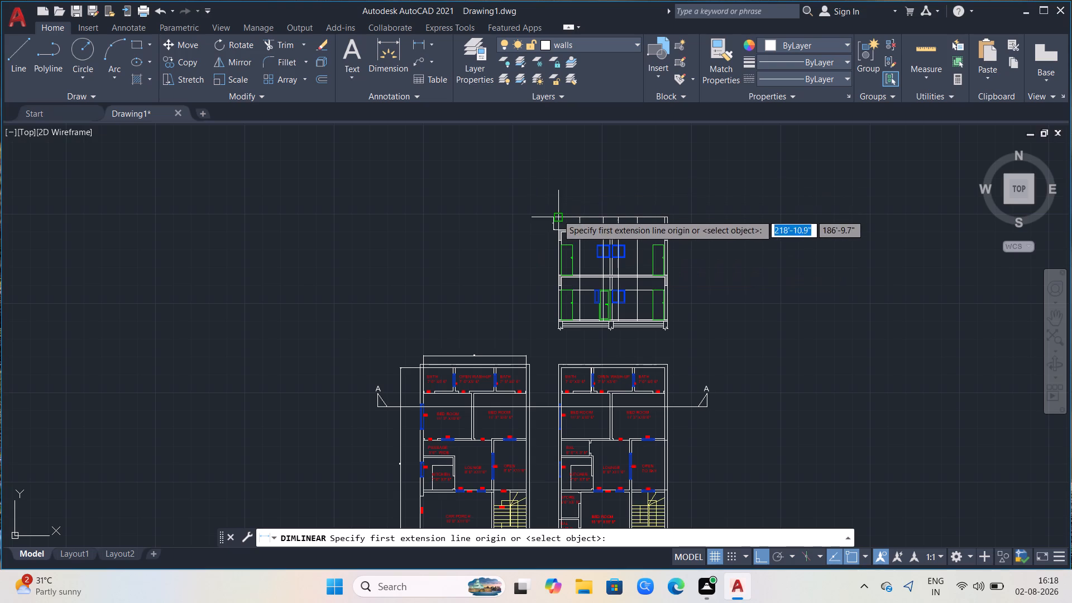
pyautogui.scroll(1, 560, 216)
pyautogui.click(554, 237)
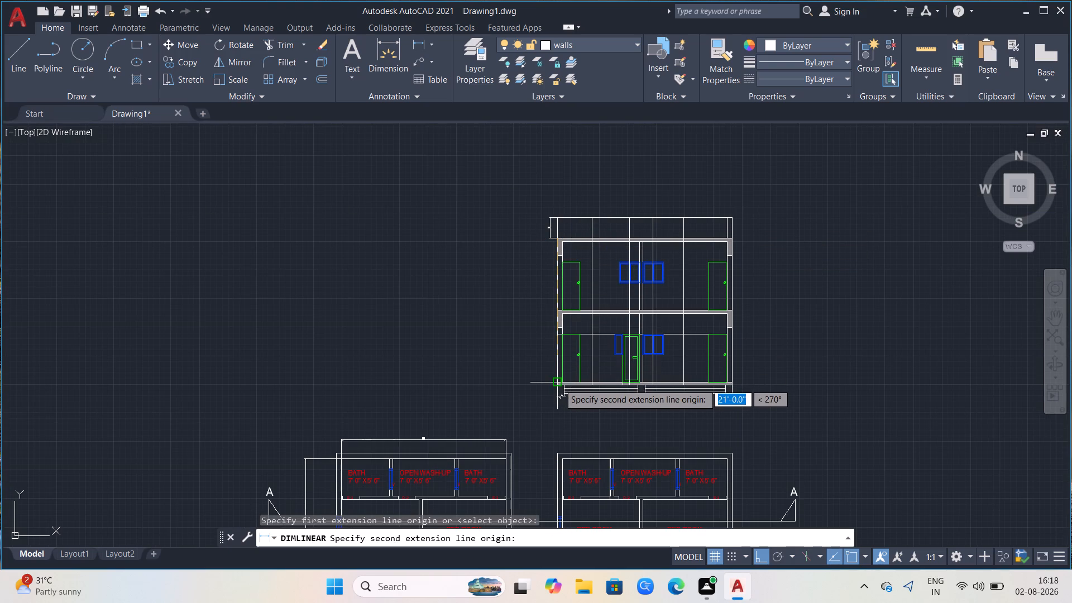
pyautogui.click(557, 308)
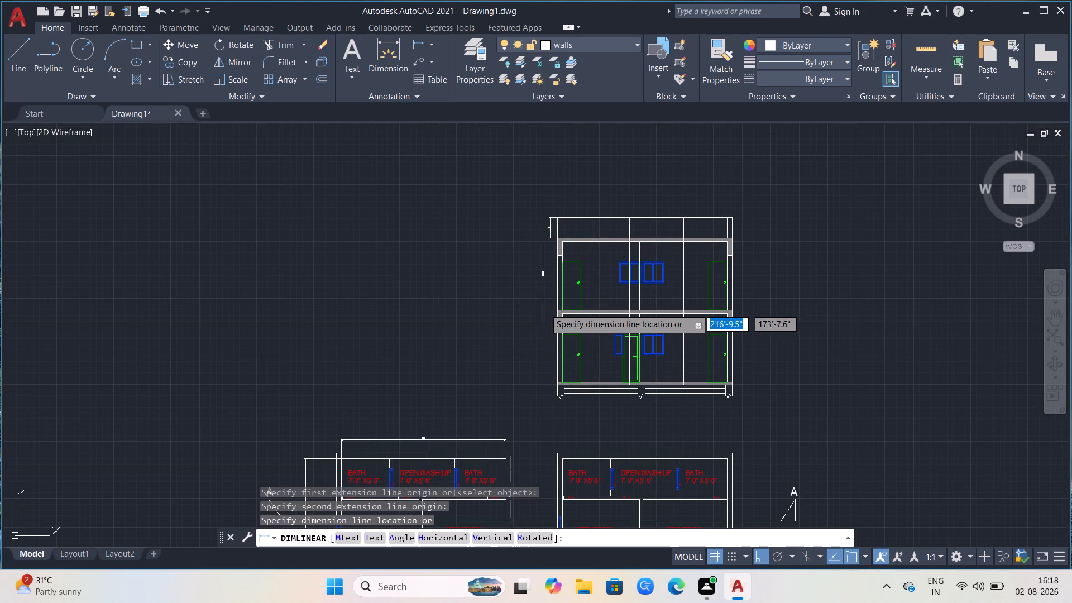
pyautogui.scroll(3, 547, 307)
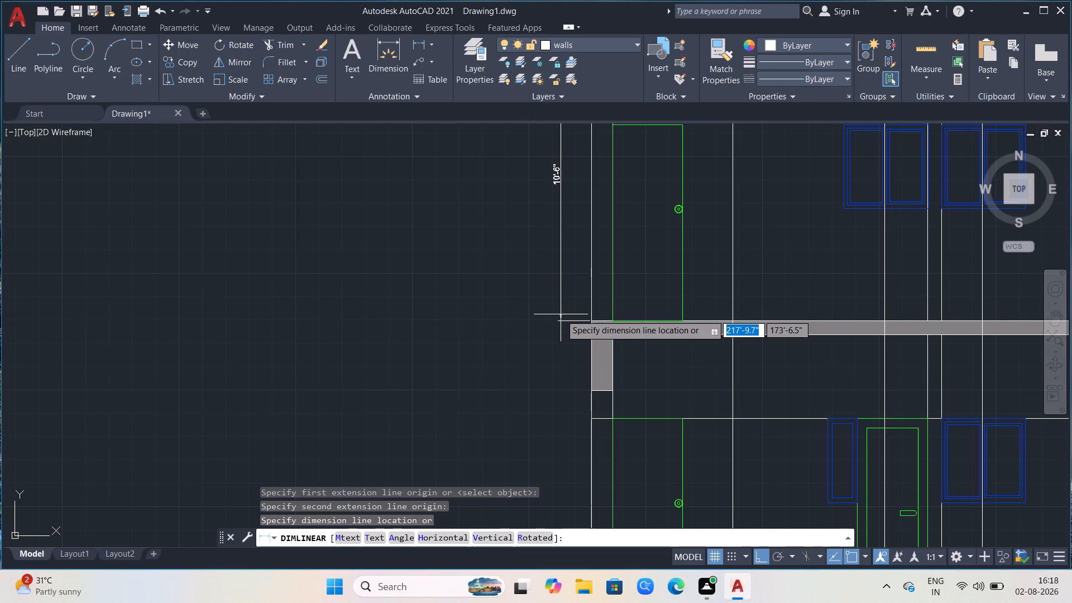
pyautogui.scroll(-1, 561, 314)
pyautogui.click(561, 314)
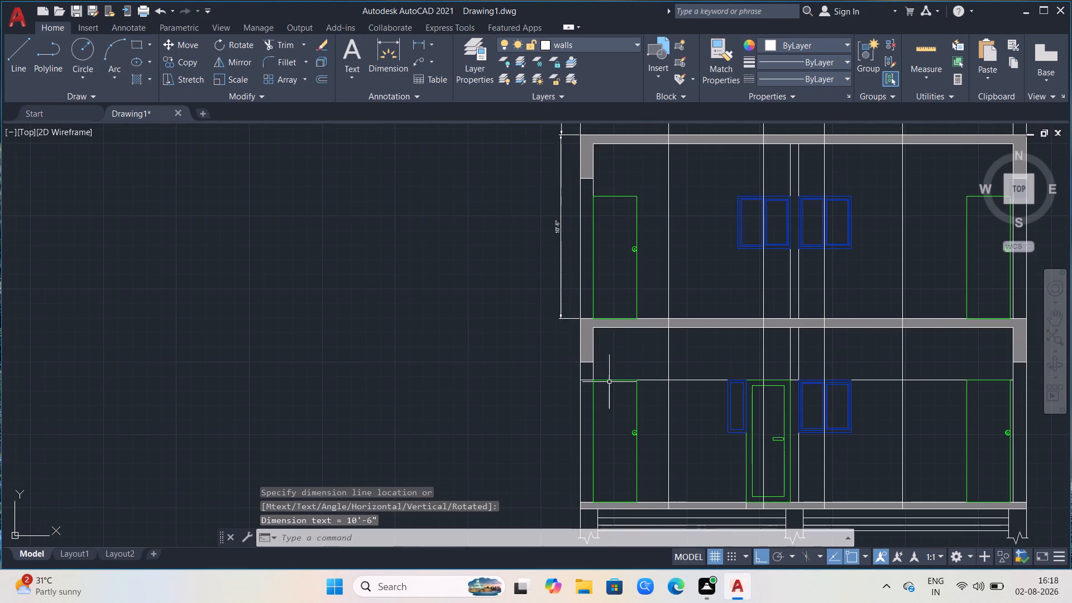
# Dimension the intermediate floor slab's thickness at the left outer wall, placing the dimension line in line with the upper-storey height dimension.
pyautogui.scroll(-2, 610, 381)
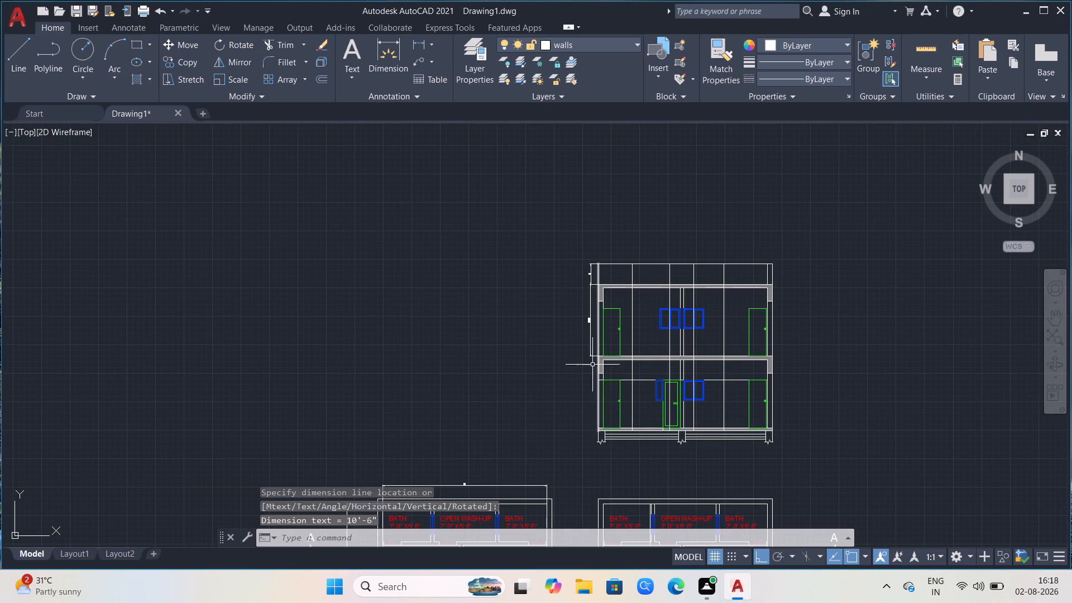
pyautogui.click(420, 39)
pyautogui.scroll(2, 604, 364)
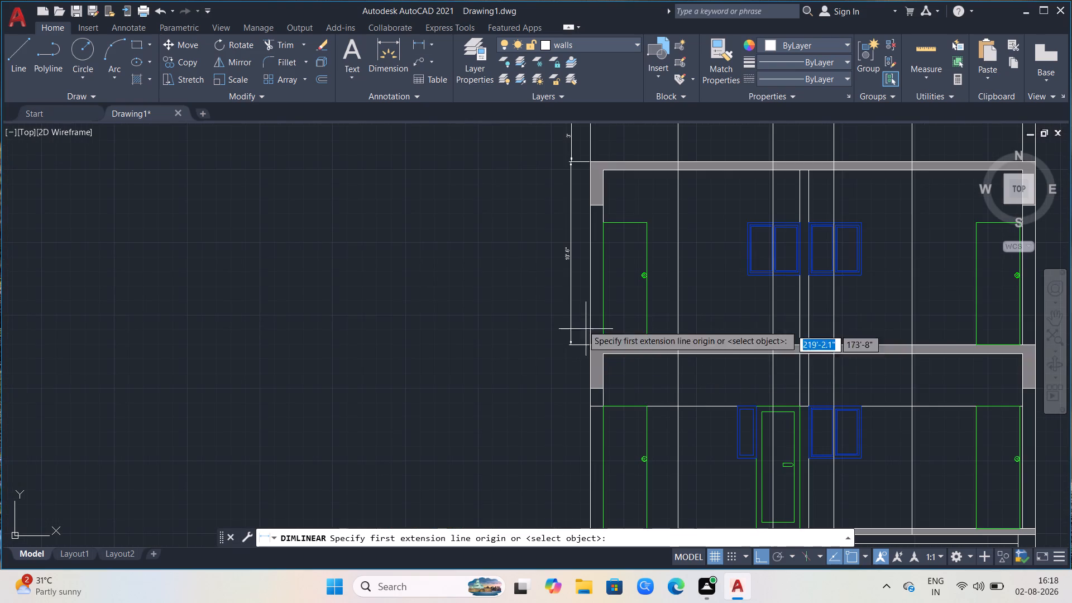
pyautogui.click(587, 349)
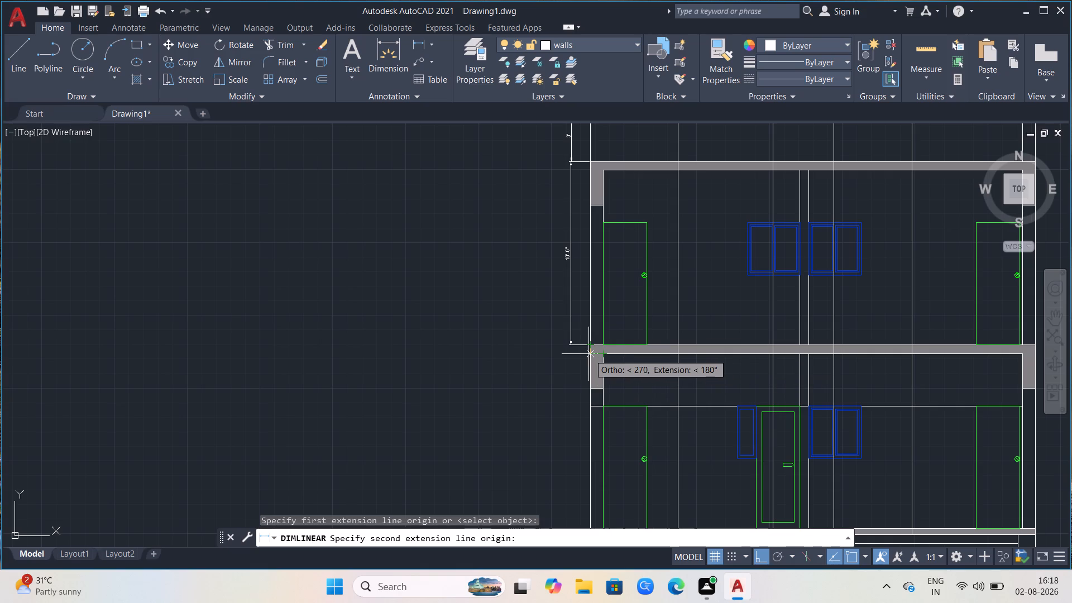
pyautogui.click(582, 354)
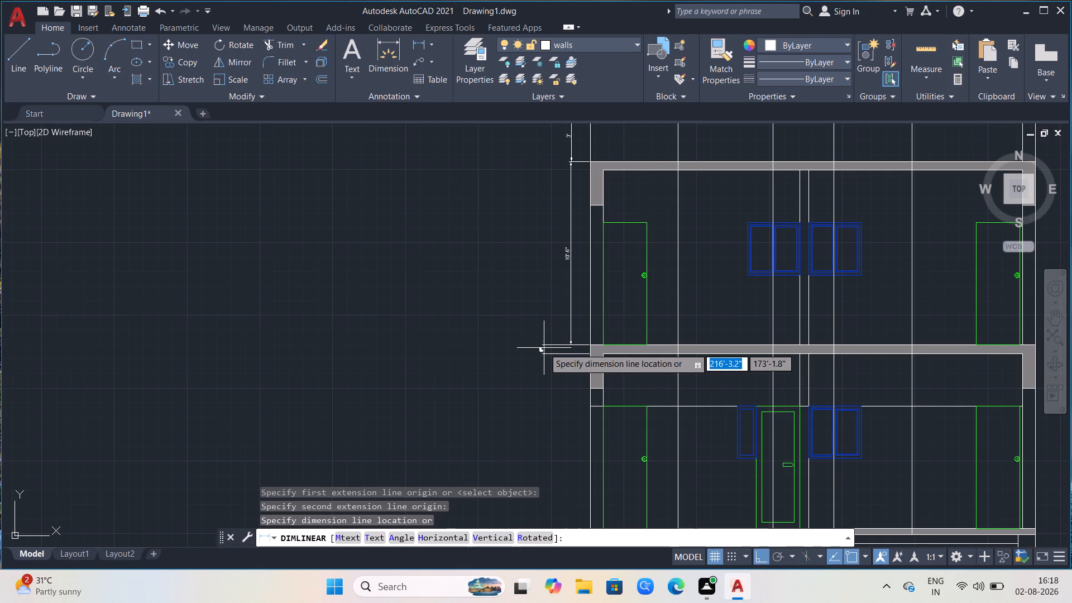
pyautogui.click(569, 351)
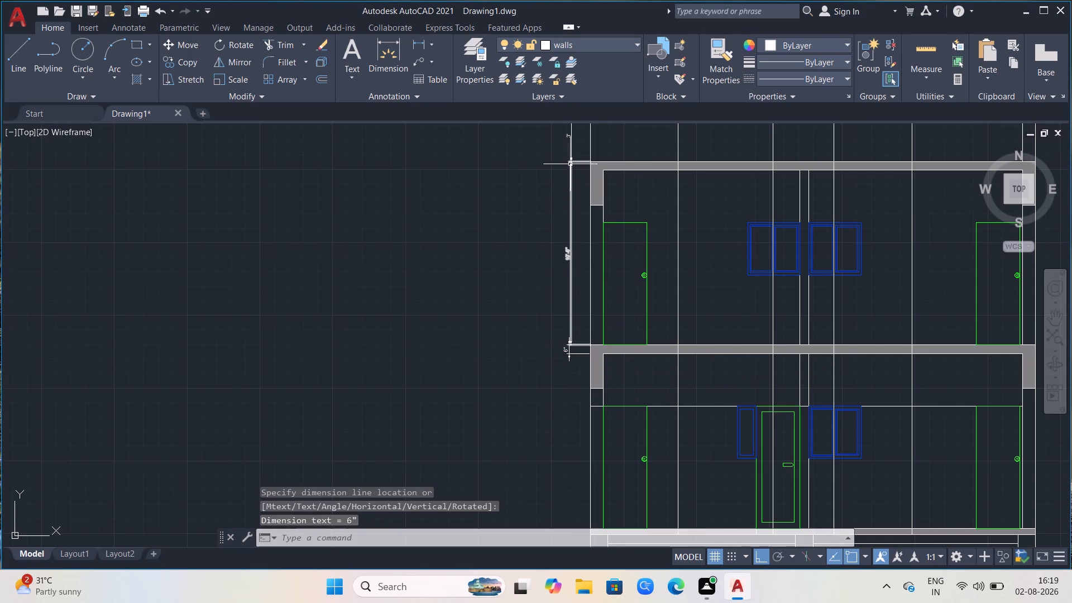
# Stretch the upper origin of the upper-storey height dimension to the roof slab's underside level on the left wall's outer face.
pyautogui.scroll(2, 594, 176)
pyautogui.scroll(-2, 596, 203)
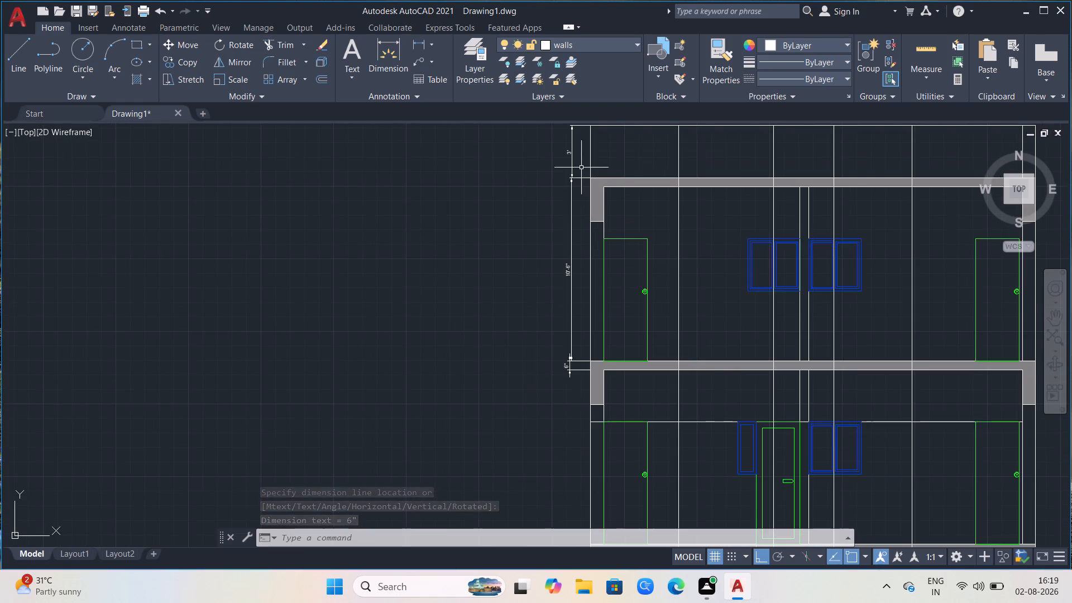
pyautogui.click(585, 178)
pyautogui.click(590, 178)
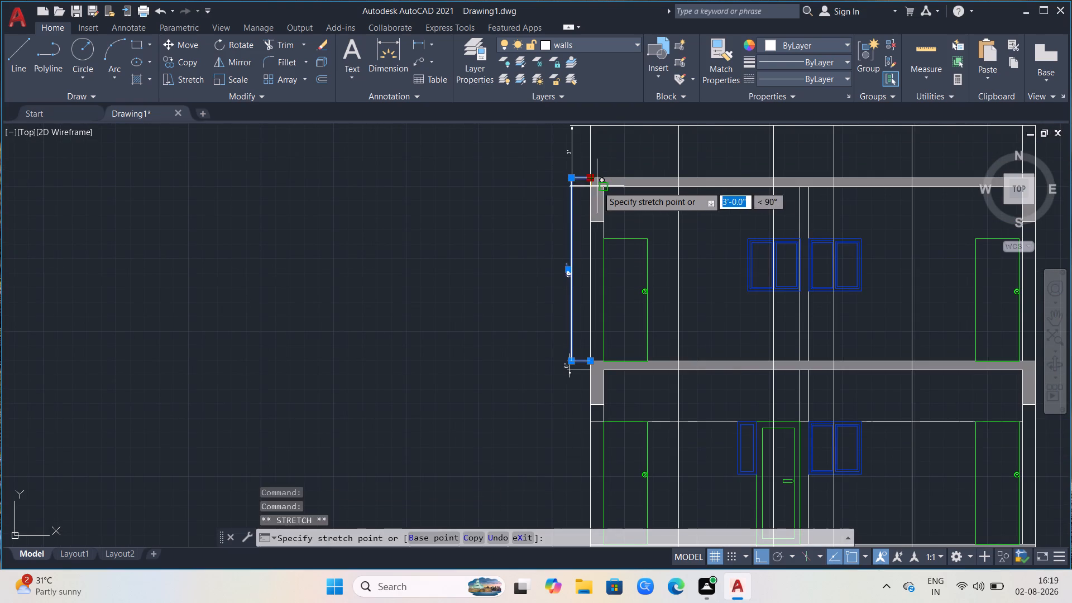
pyautogui.click(602, 189)
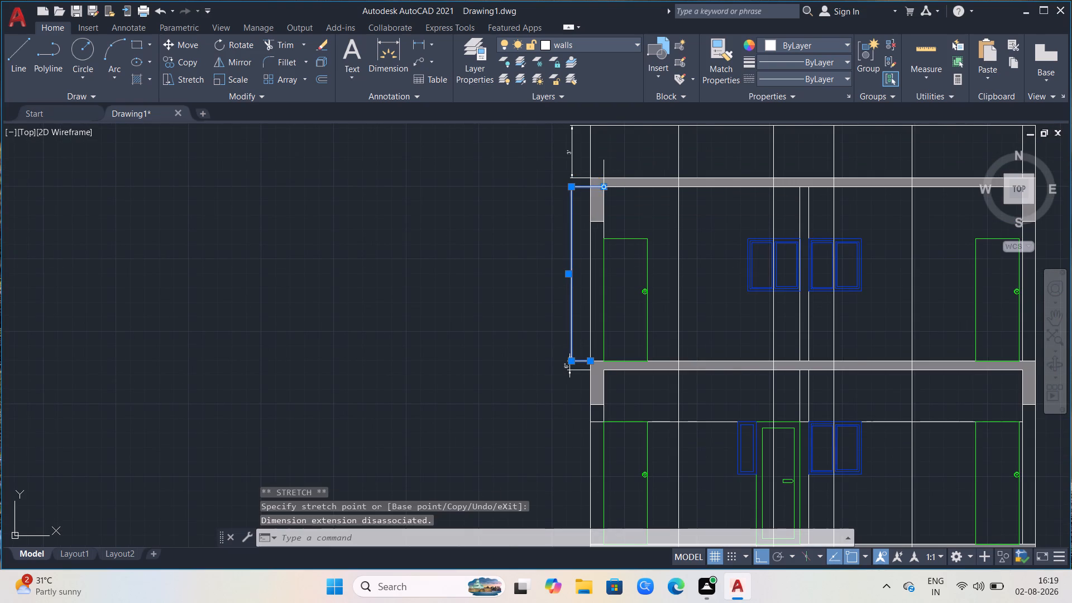
pyautogui.click(605, 185)
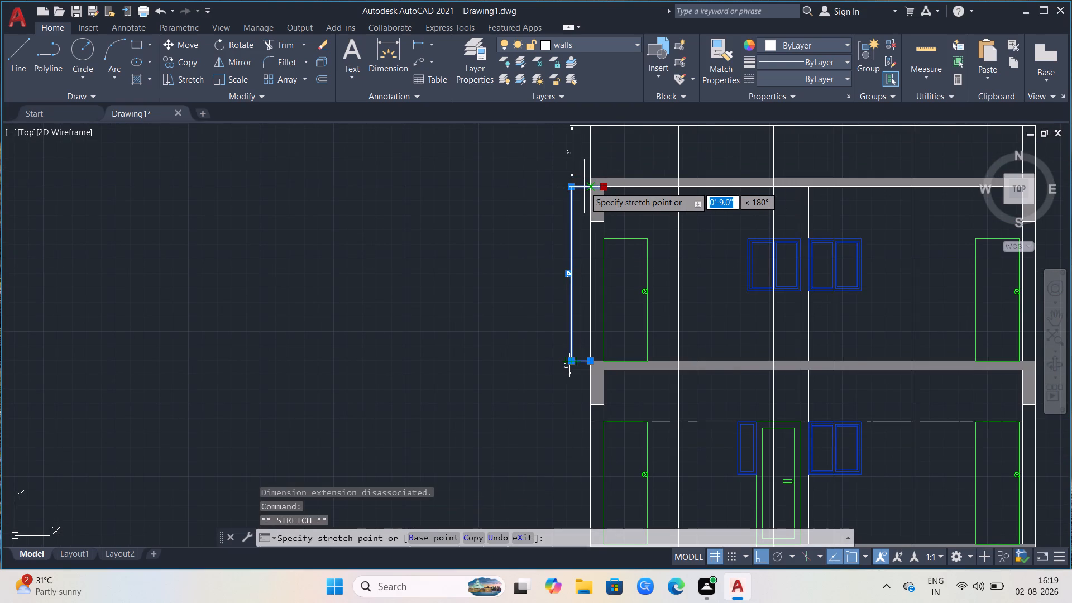
pyautogui.click(593, 188)
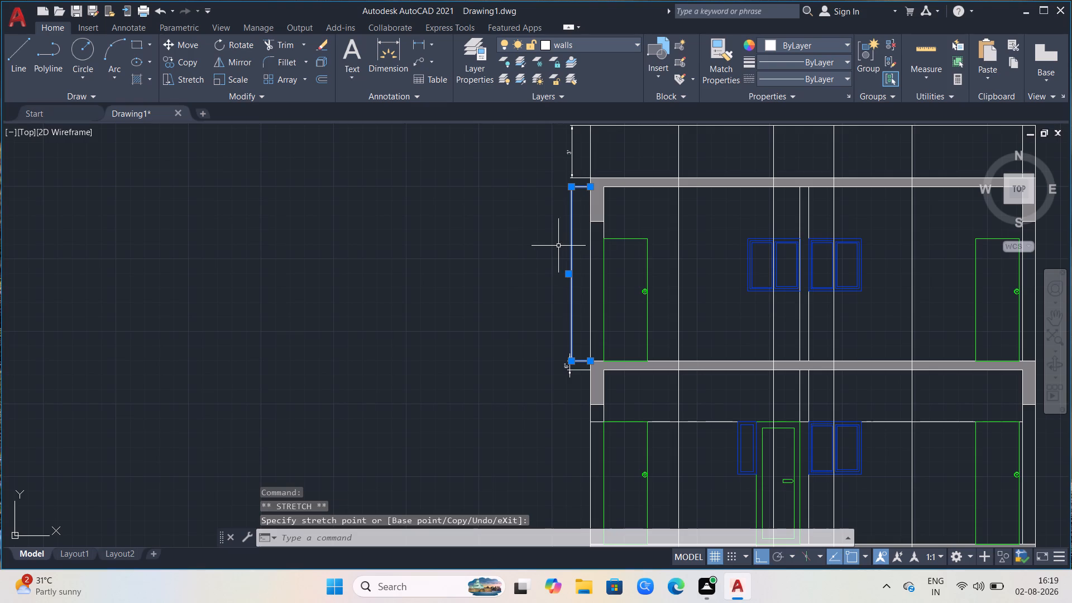
pyautogui.press('Escape')
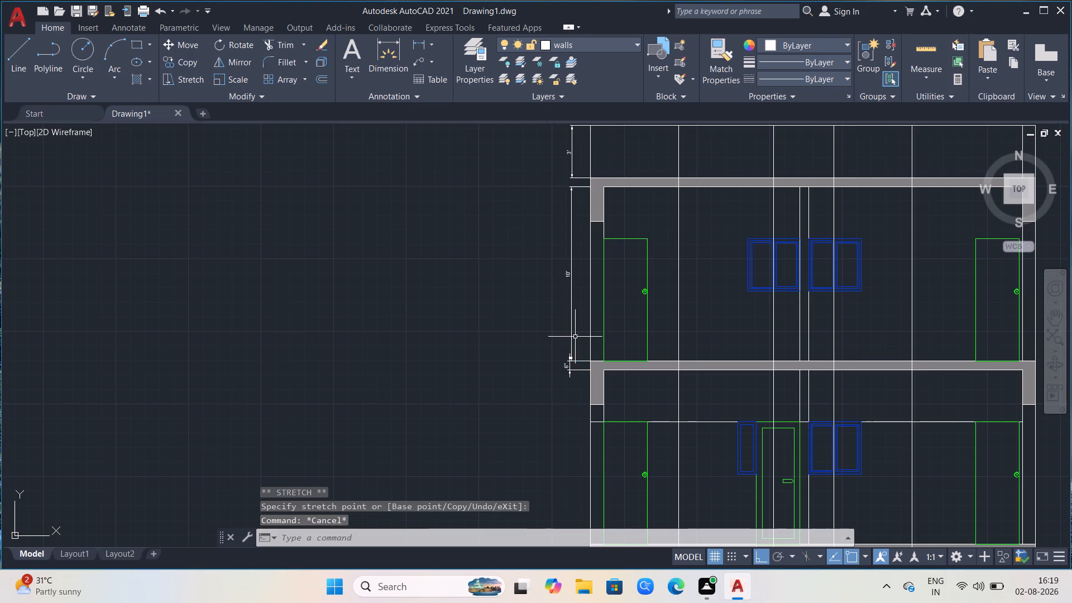
# Add a vertical linear dimension for the lower storey along the left wall, from the intermediate slab's underside to the ground floor slab's top.
pyautogui.scroll(-1, 472, 322)
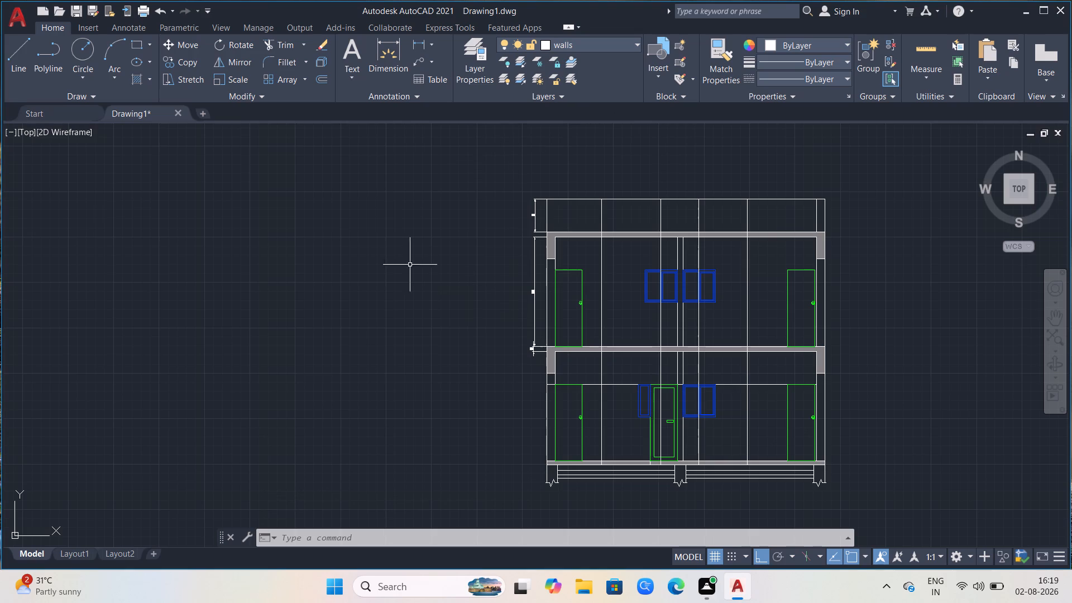
pyautogui.click(419, 45)
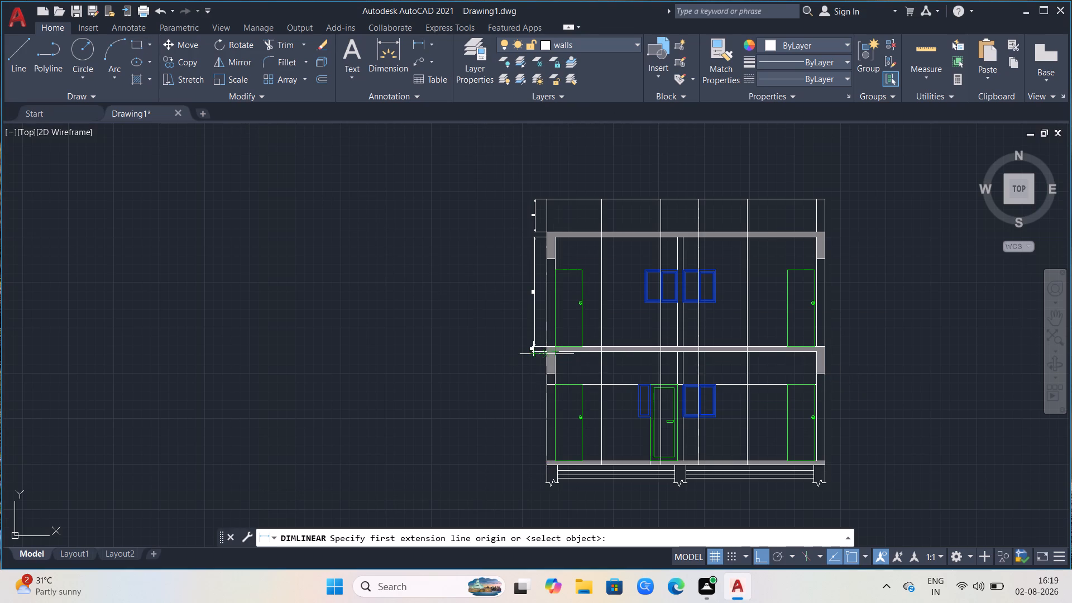
pyautogui.scroll(2, 548, 352)
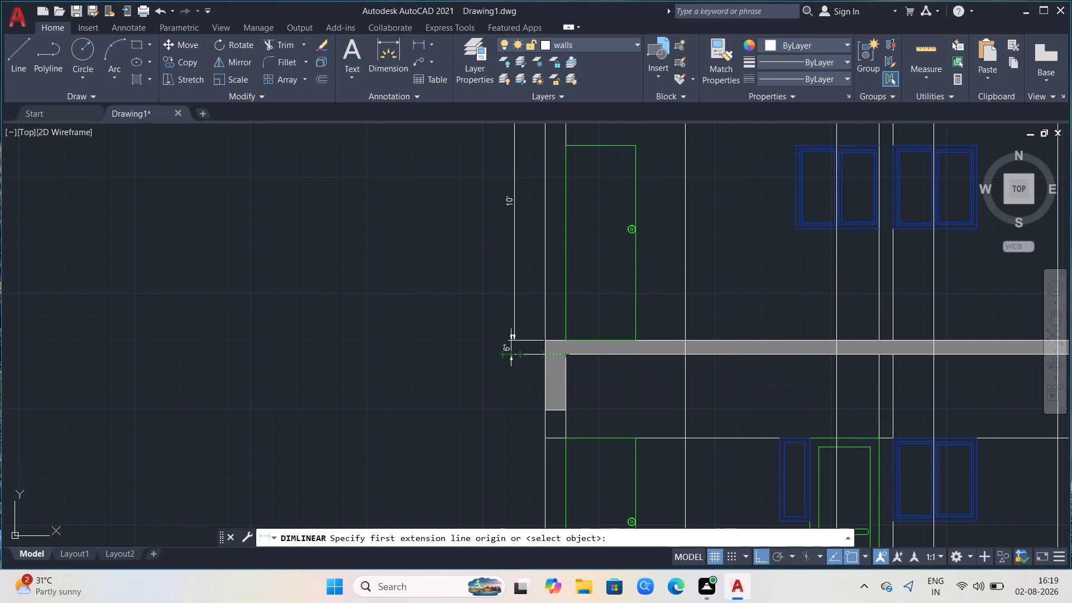
pyautogui.click(543, 354)
pyautogui.scroll(-1, 518, 379)
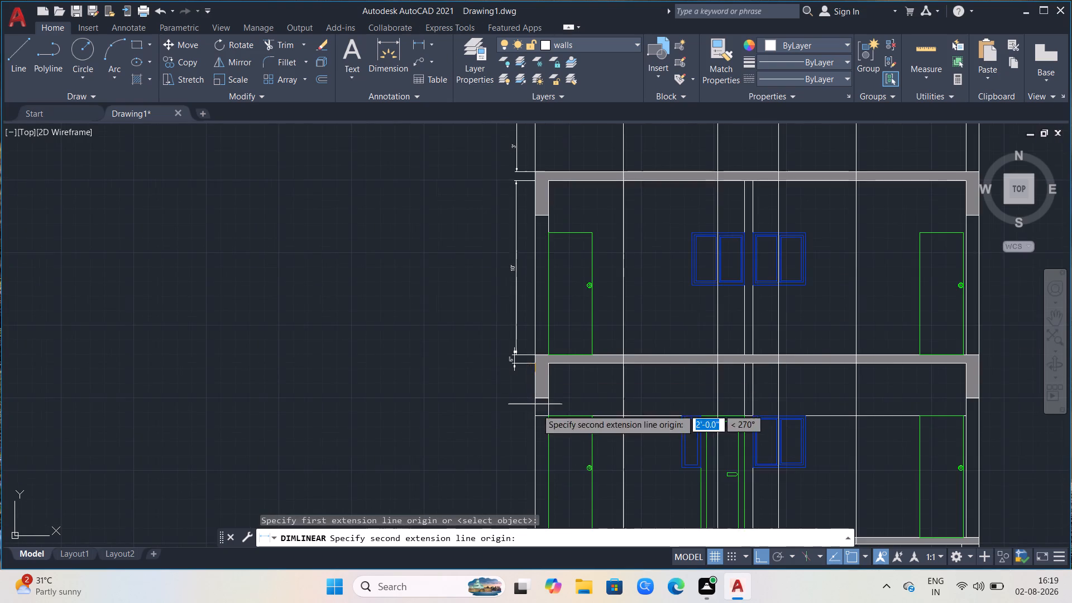
pyautogui.scroll(-1, 590, 364)
pyautogui.scroll(2, 564, 460)
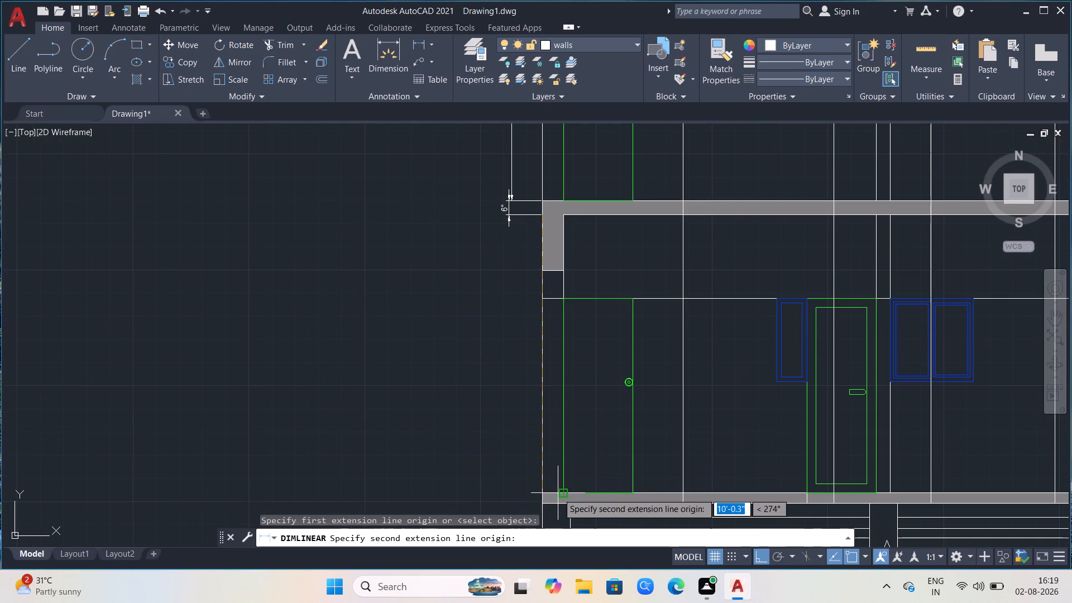
pyautogui.click(541, 492)
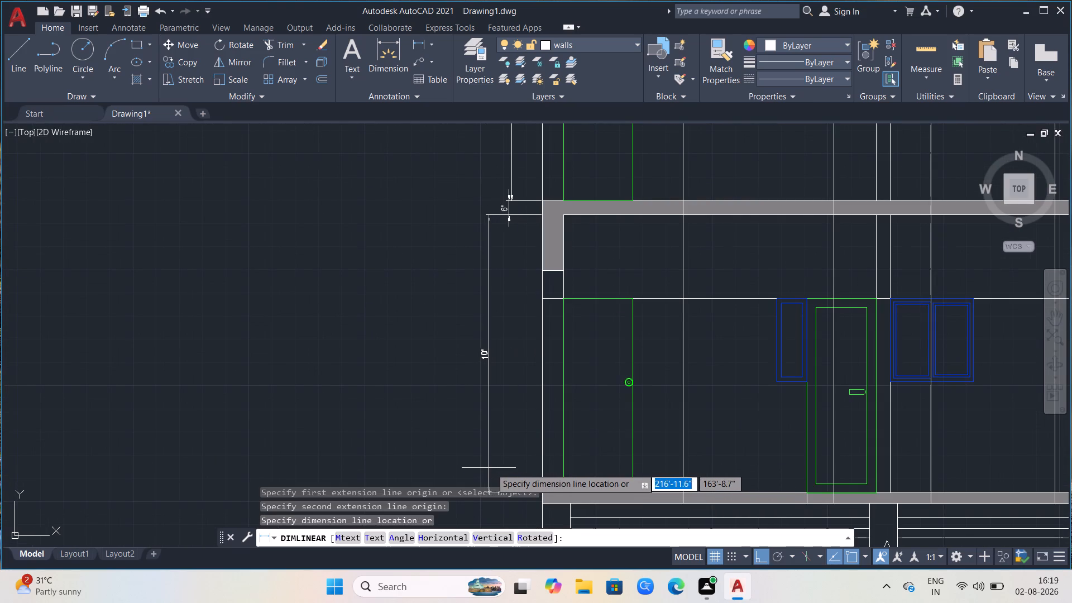
pyautogui.click(513, 464)
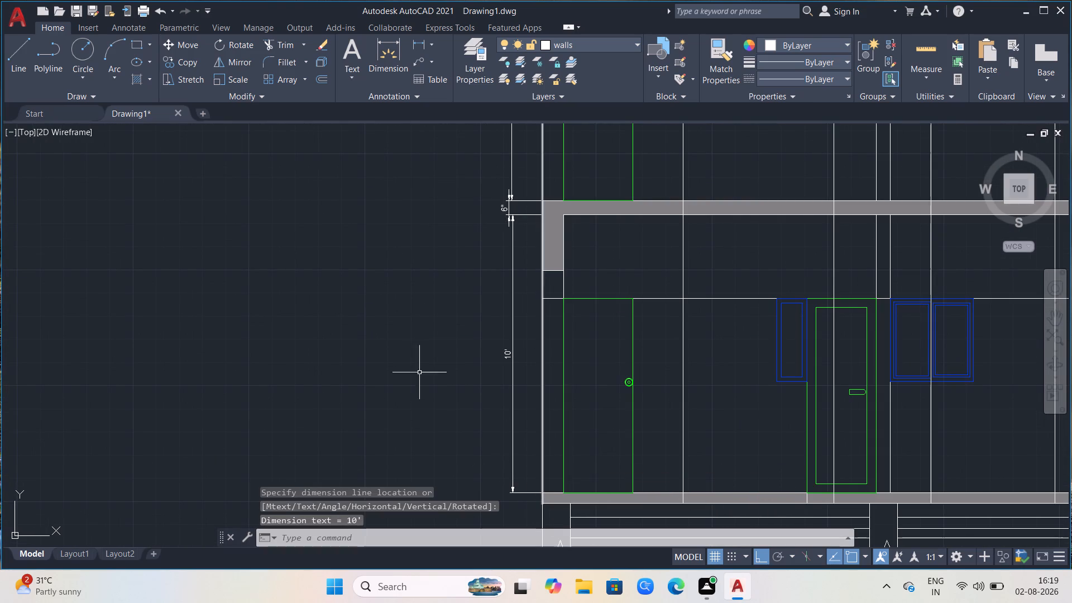
# Dimension the ground floor slab's thickness at the left wall's outer face, placing the dimension line just outside the wall.
pyautogui.scroll(-1, 364, 346)
pyautogui.scroll(2, 474, 462)
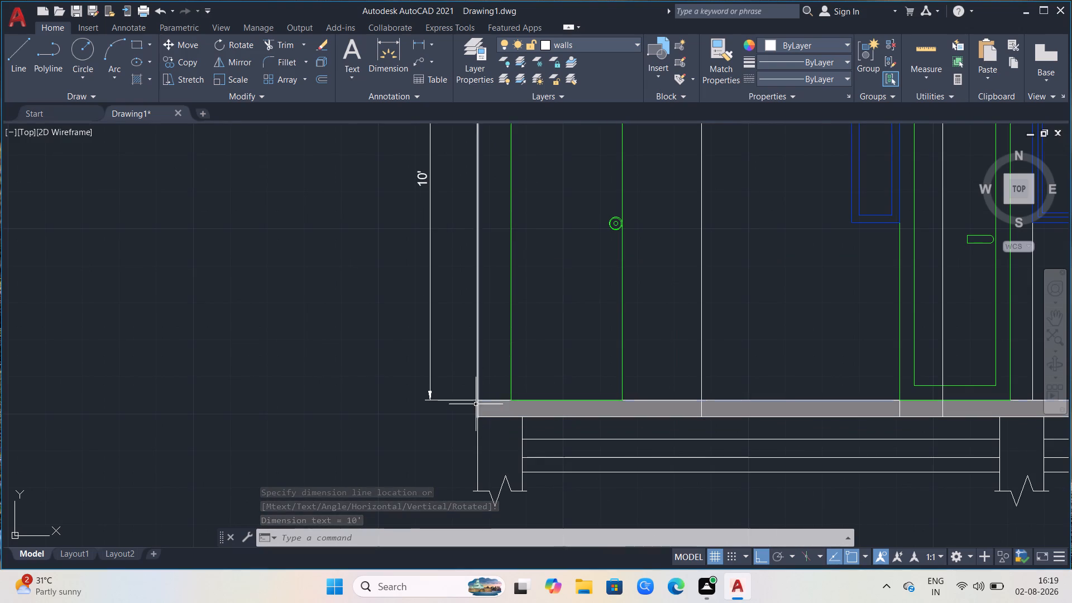
pyautogui.press('Return')
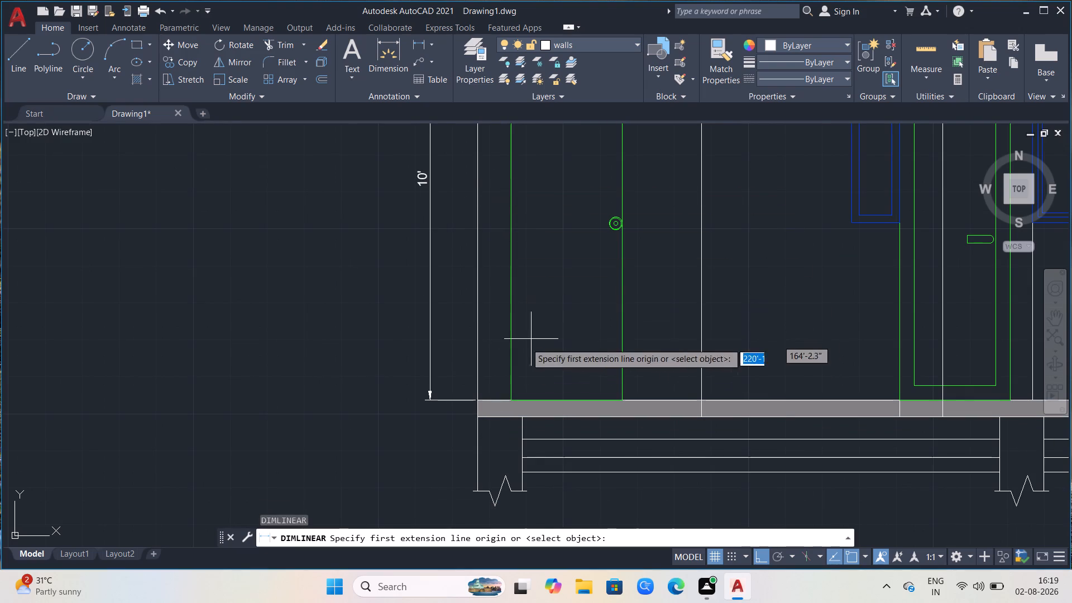
pyautogui.click(472, 400)
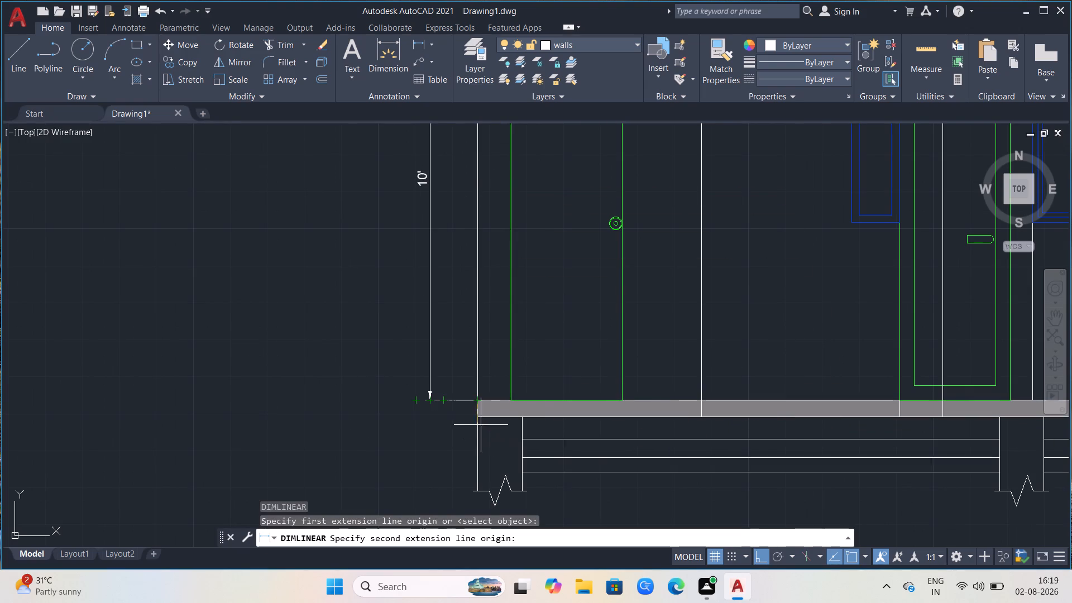
pyautogui.click(471, 415)
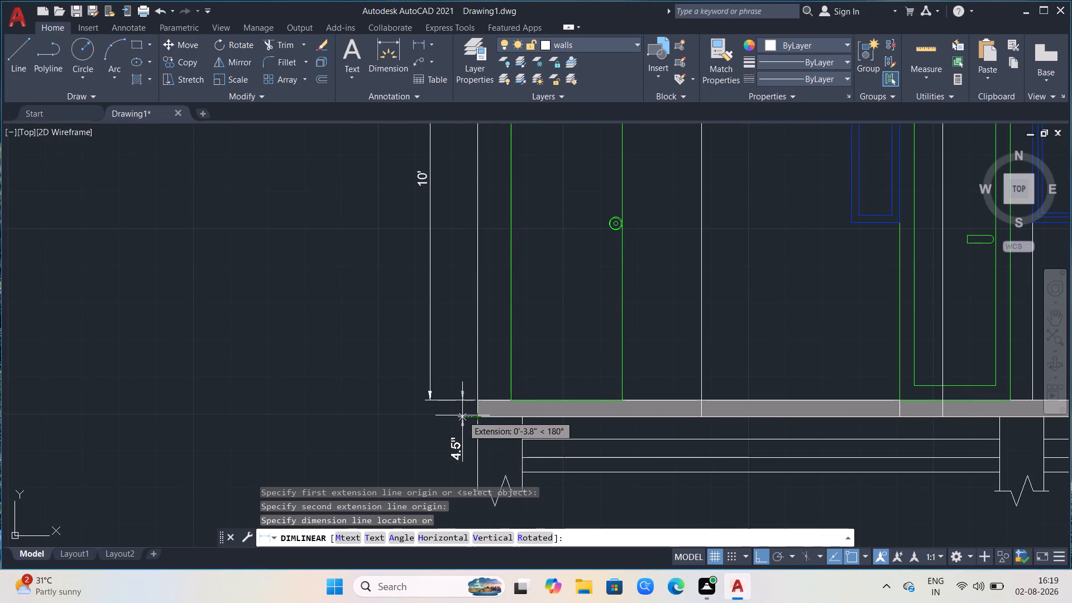
pyautogui.click(462, 412)
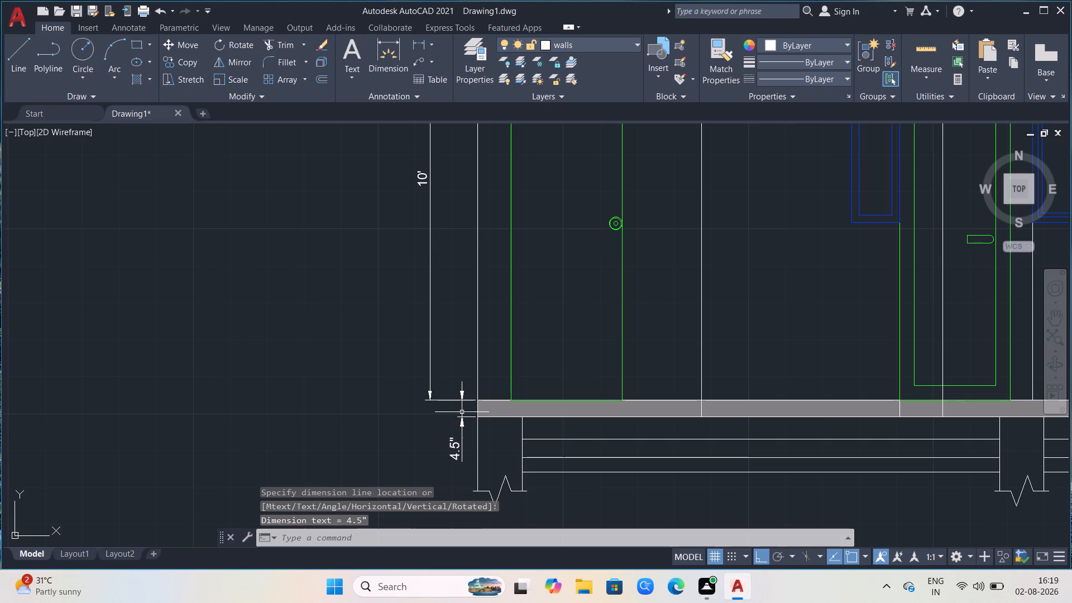
# Add a vertical linear dimension for the height of the upper storey's right-hand door, along its left edge.
pyautogui.scroll(-1, 597, 336)
pyautogui.scroll(-1, 594, 401)
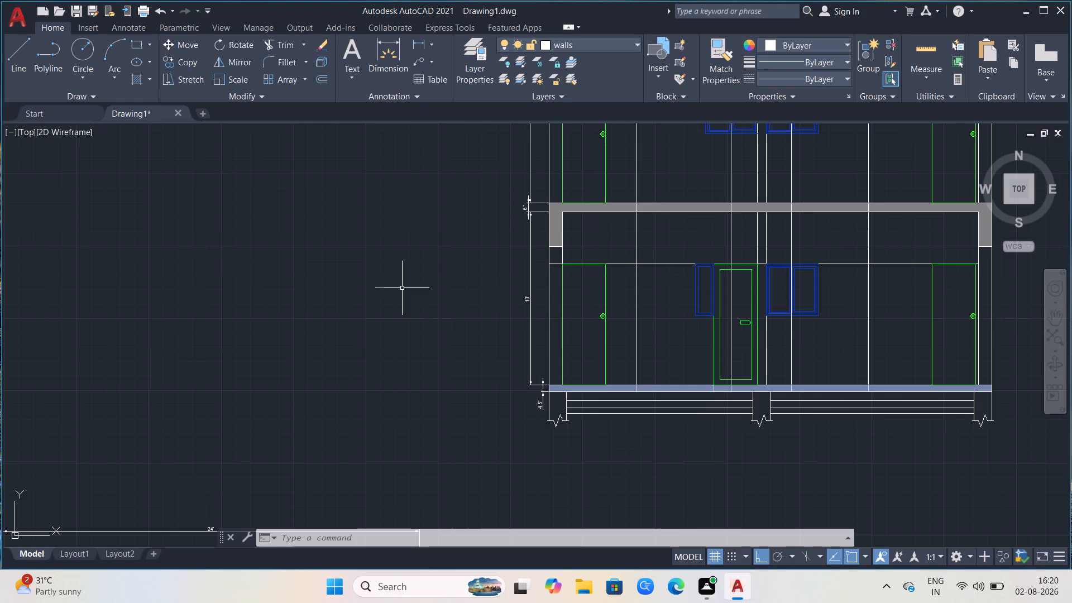
pyautogui.scroll(-2, 537, 361)
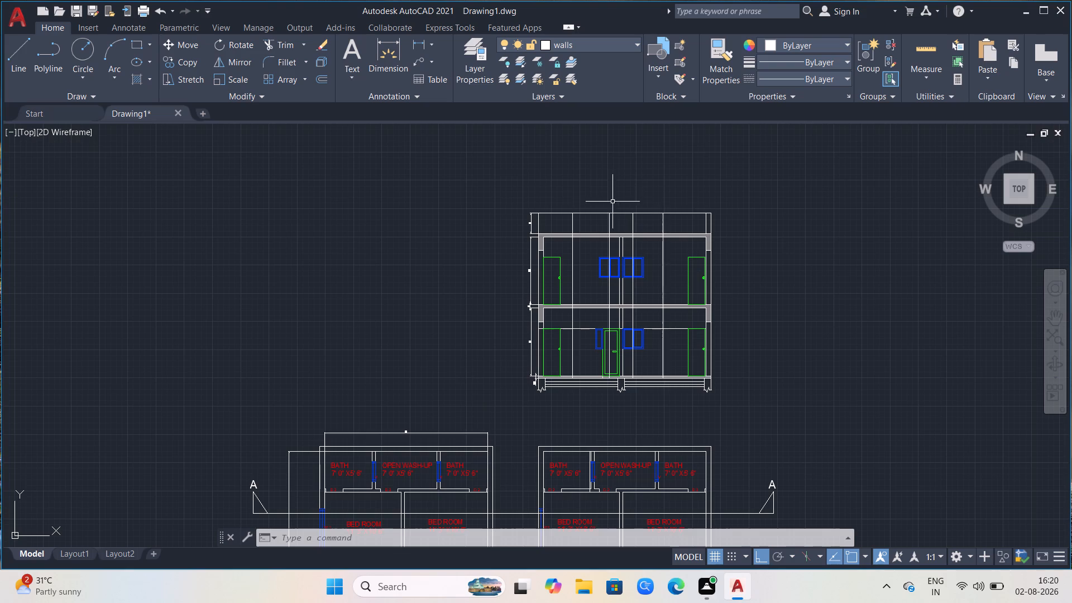
pyautogui.scroll(1, 600, 212)
pyautogui.scroll(-1, 658, 277)
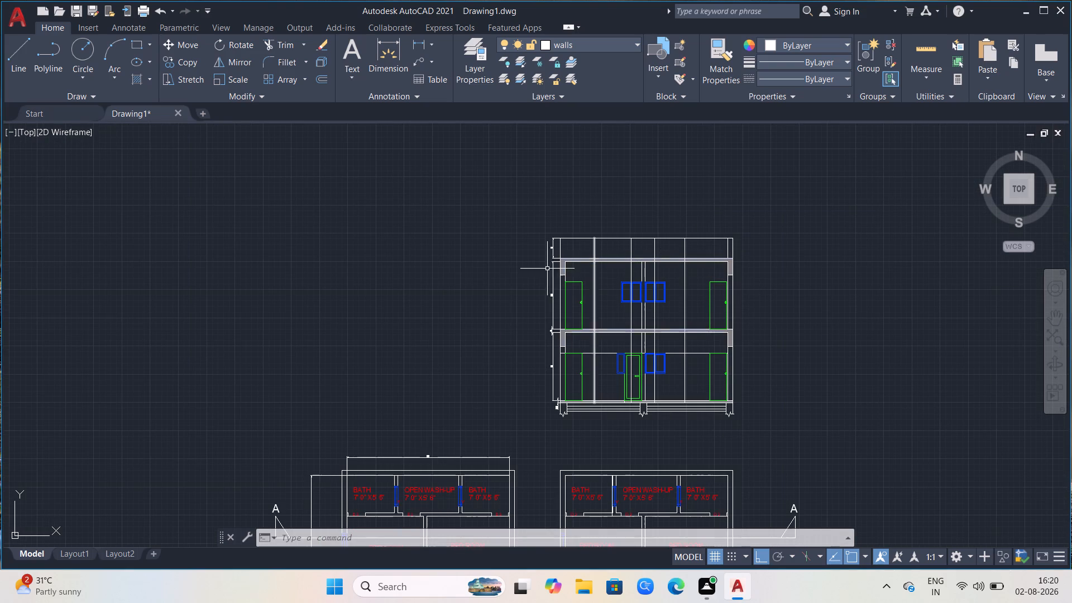
pyautogui.click(423, 45)
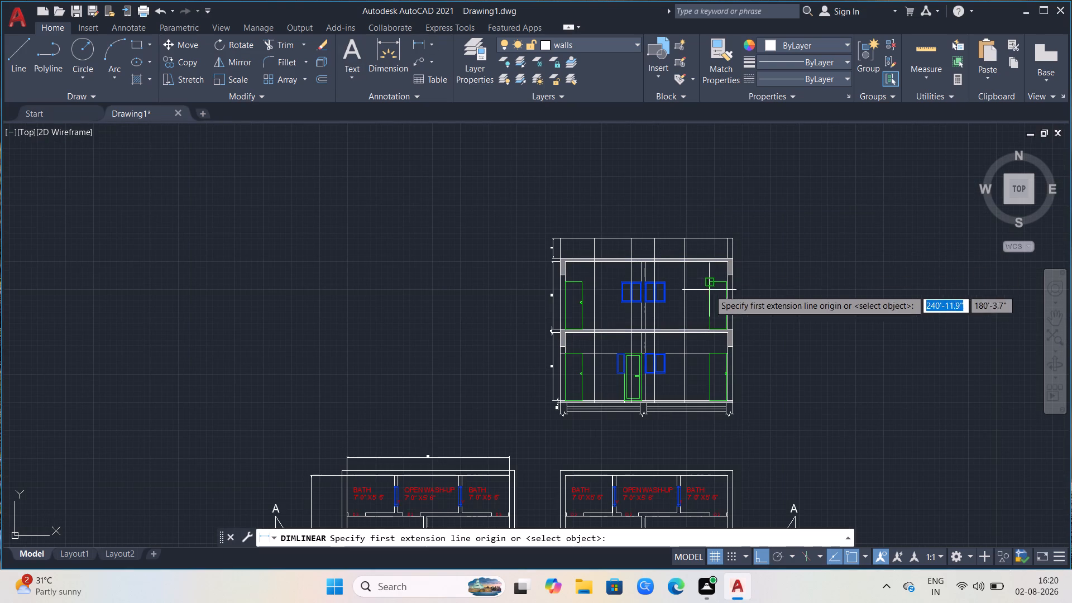
pyautogui.click(709, 283)
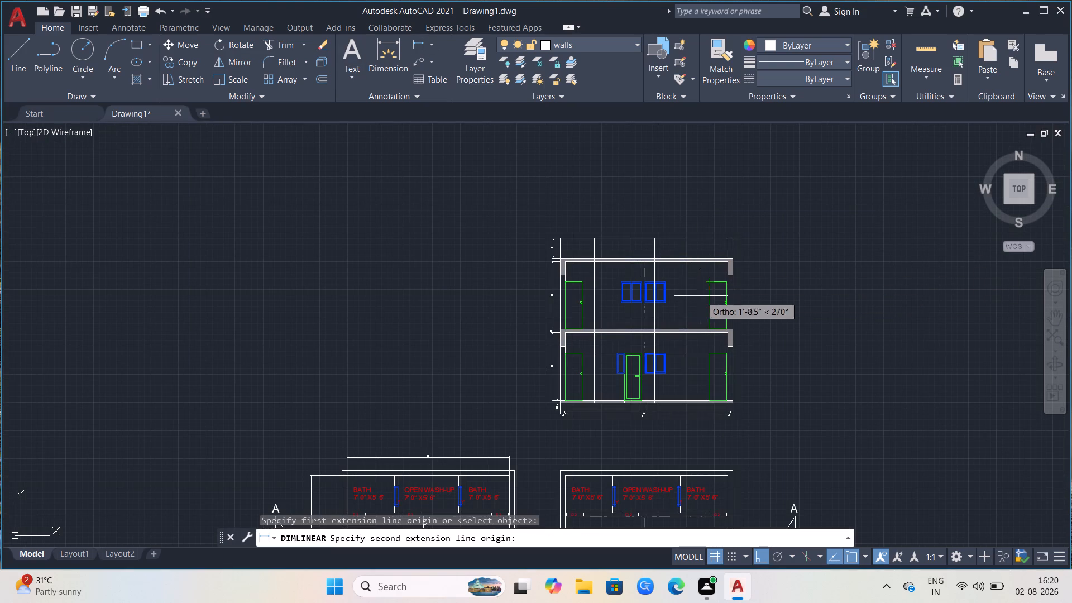
pyautogui.click(712, 331)
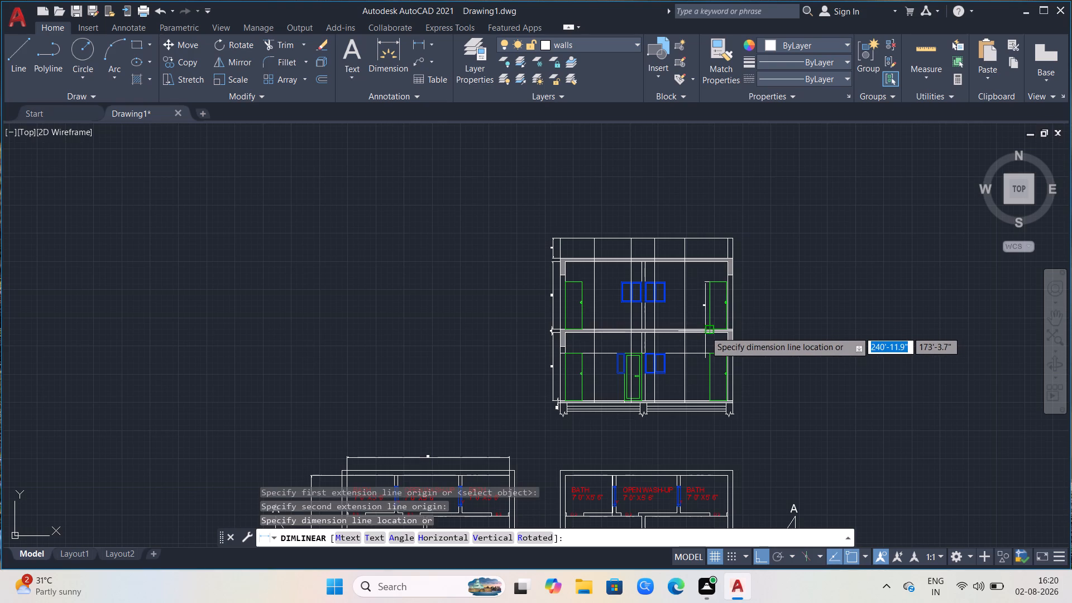
pyautogui.click(705, 331)
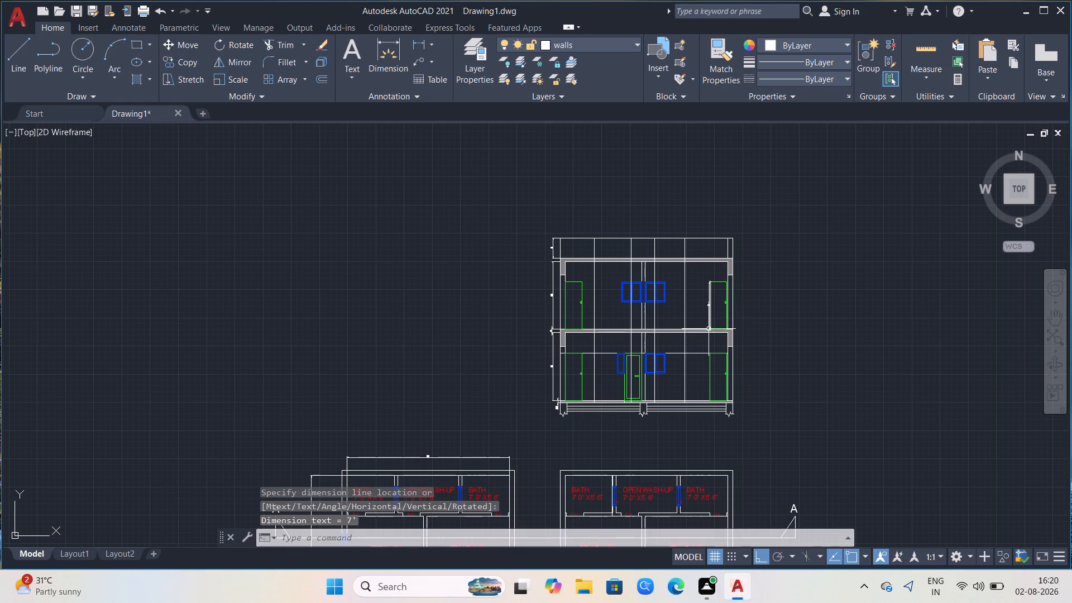
# Move the upper-right door's height dimension line off the door edge to a clear spot just left of the door.
pyautogui.scroll(4, 712, 329)
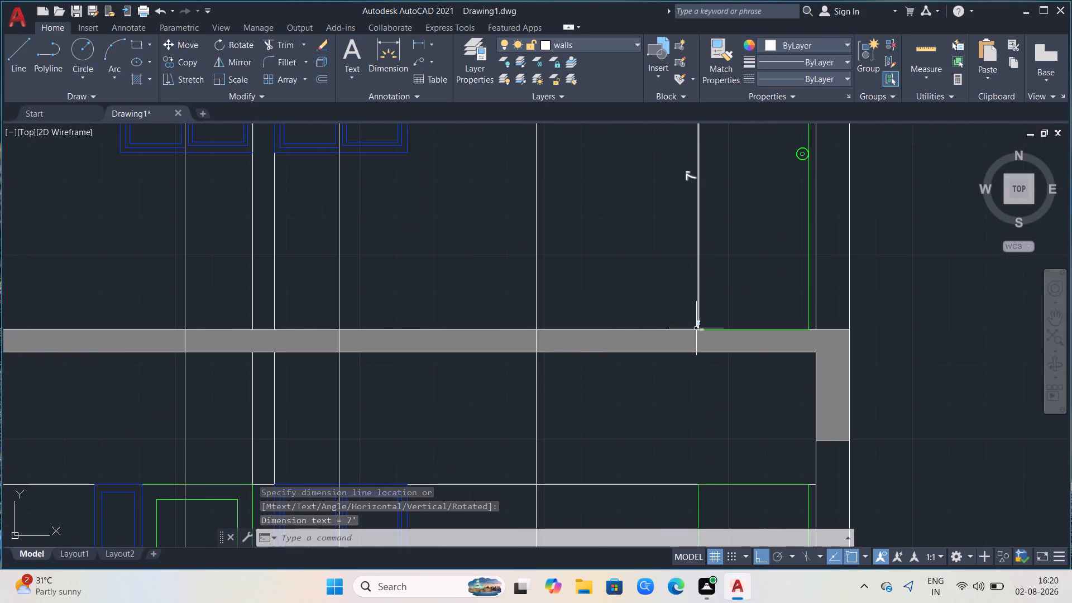
pyautogui.click(696, 328)
pyautogui.click(700, 332)
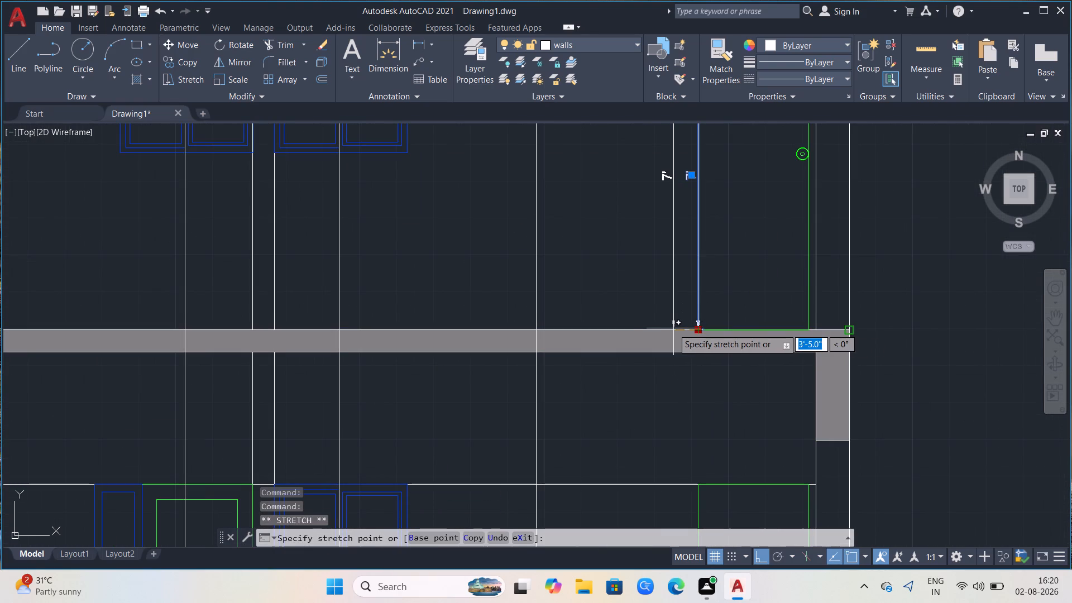
pyautogui.click(668, 328)
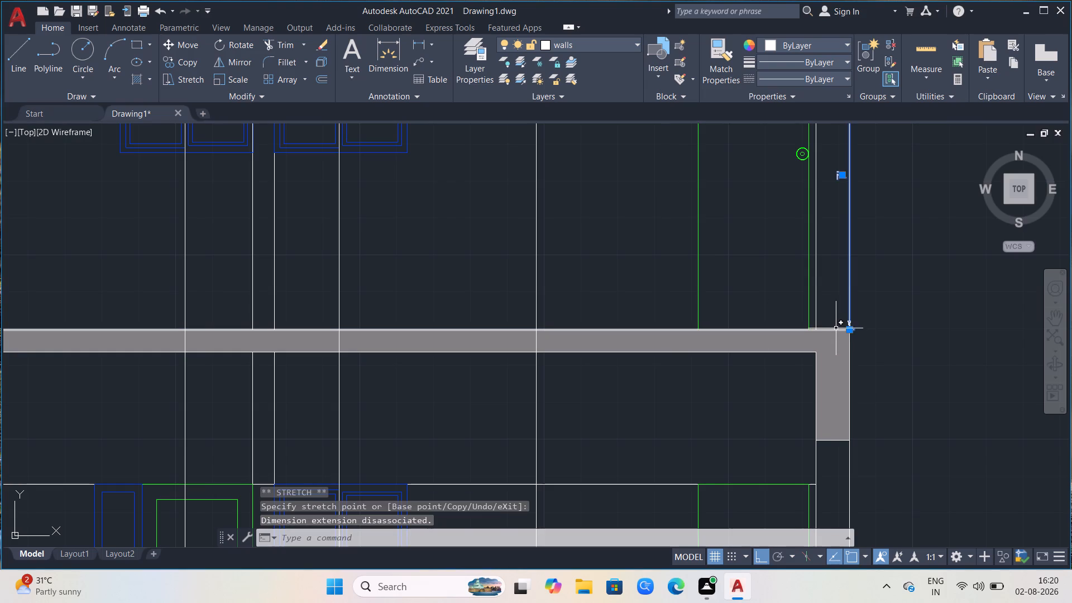
pyautogui.click(848, 328)
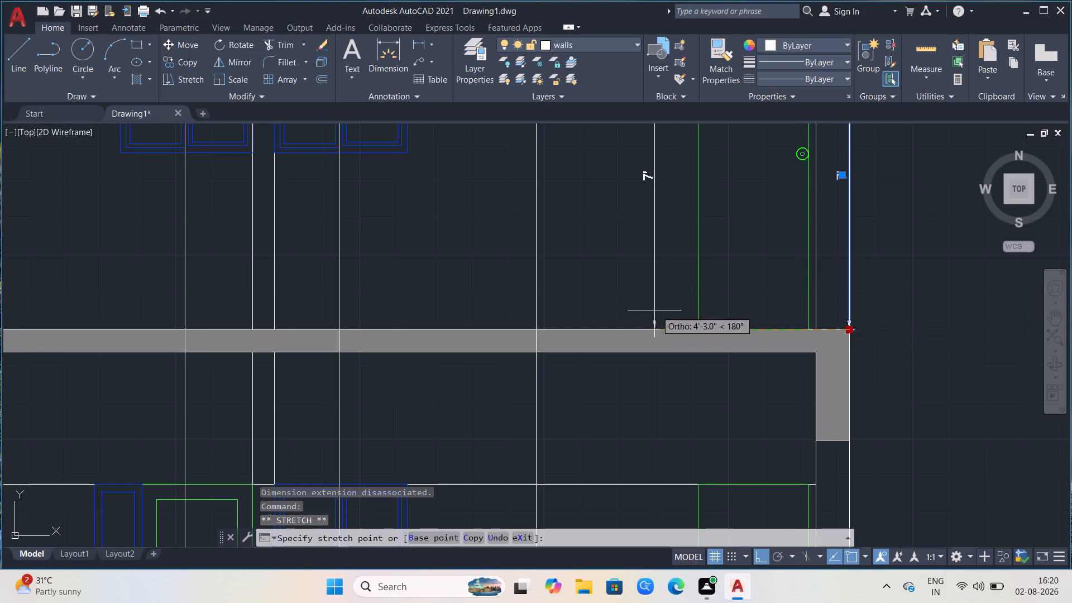
pyautogui.click(652, 310)
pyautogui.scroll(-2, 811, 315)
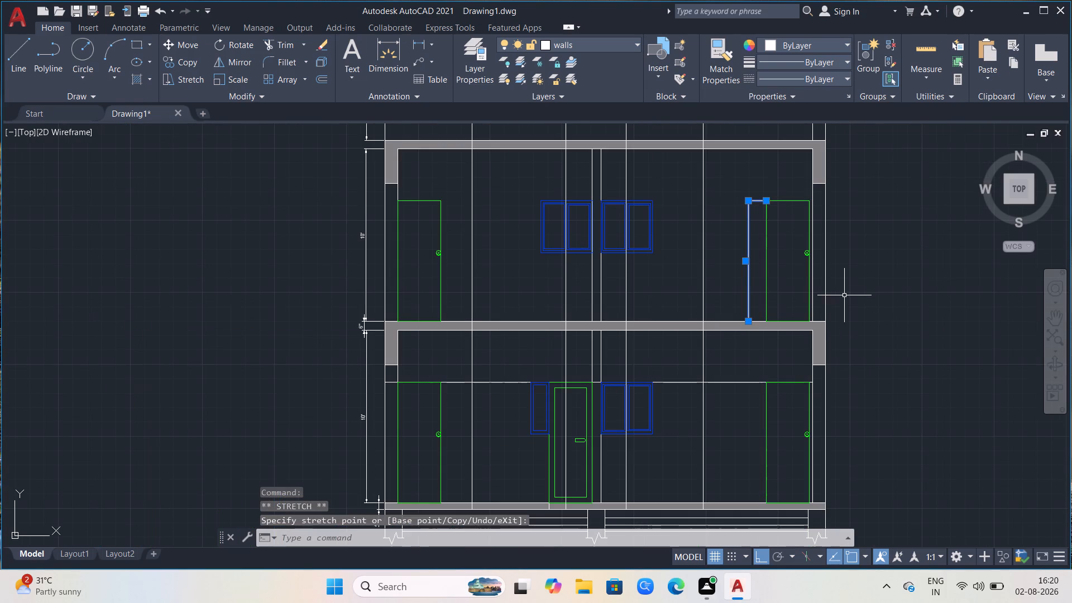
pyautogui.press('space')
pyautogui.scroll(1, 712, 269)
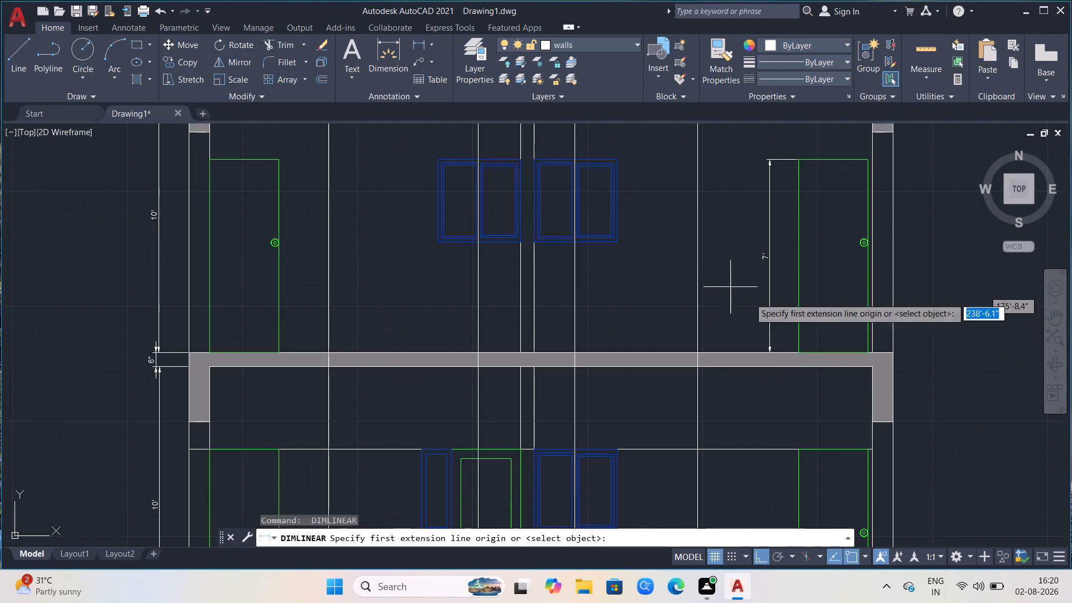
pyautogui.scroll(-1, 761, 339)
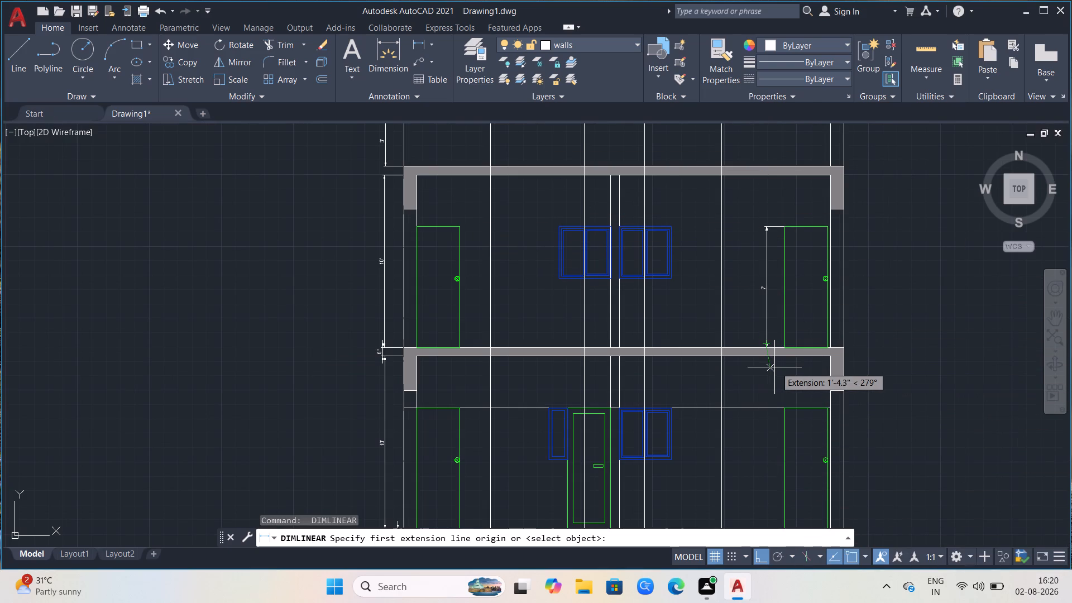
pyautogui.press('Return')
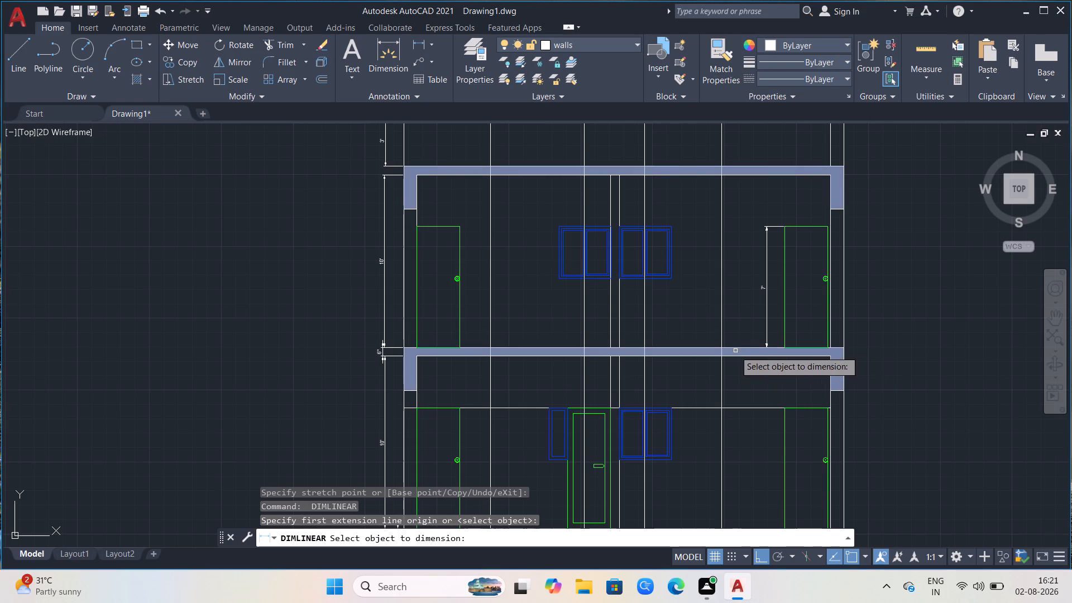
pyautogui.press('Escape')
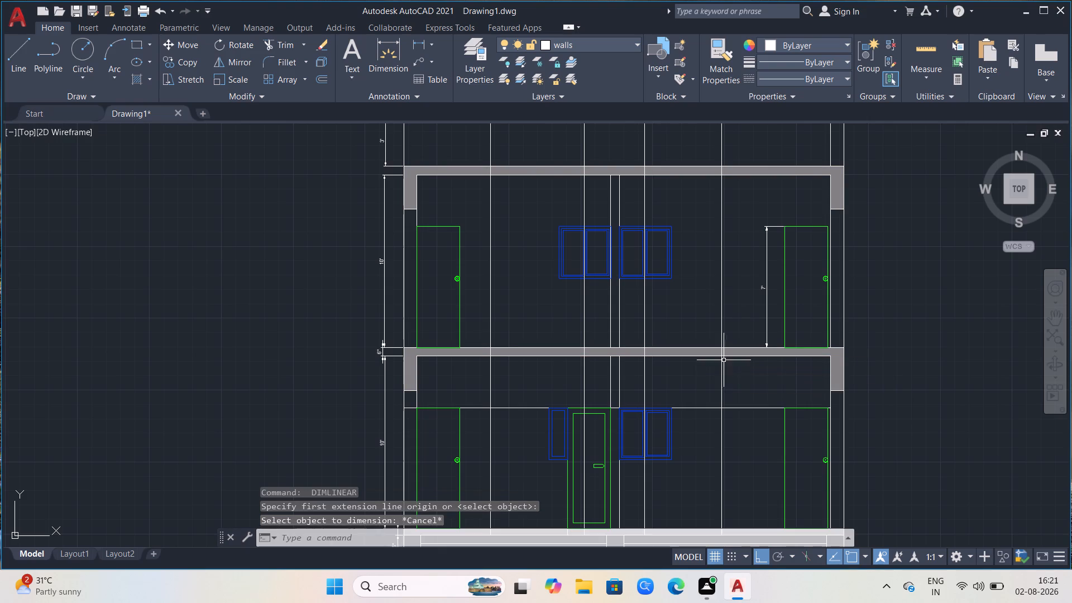
# Dimension the height from the lower right-hand door's top to the intermediate slab's underside, in line with the upper door's height dimension.
pyautogui.click(416, 40)
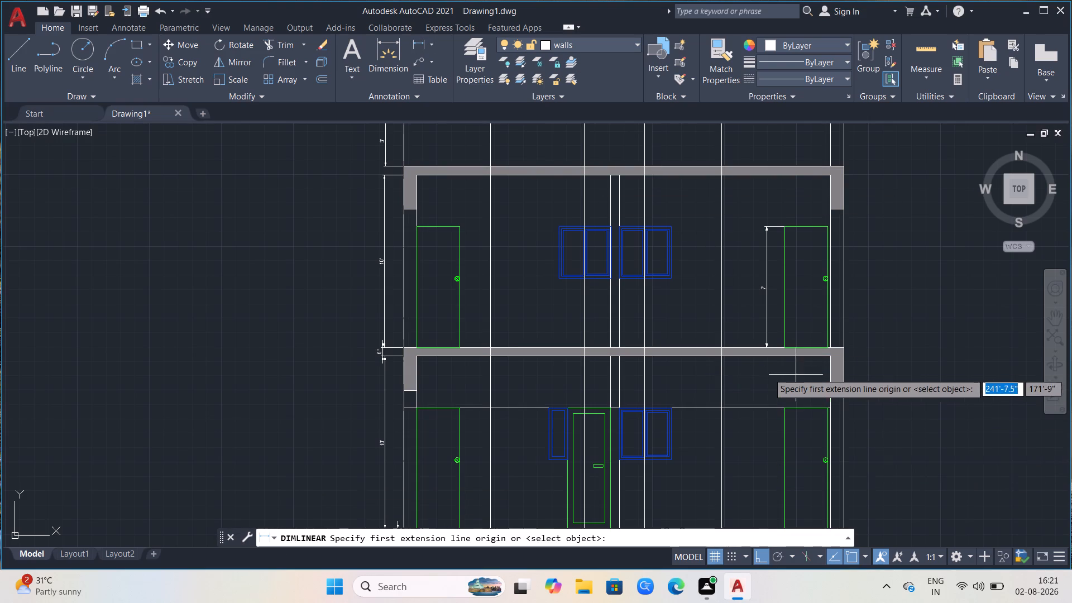
pyautogui.click(786, 406)
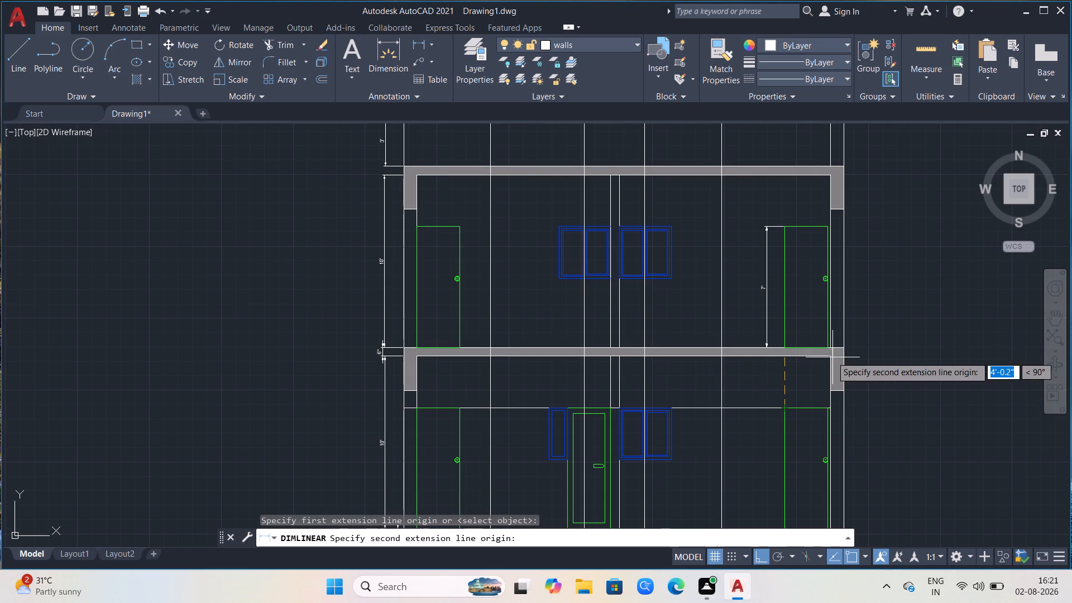
pyautogui.click(786, 357)
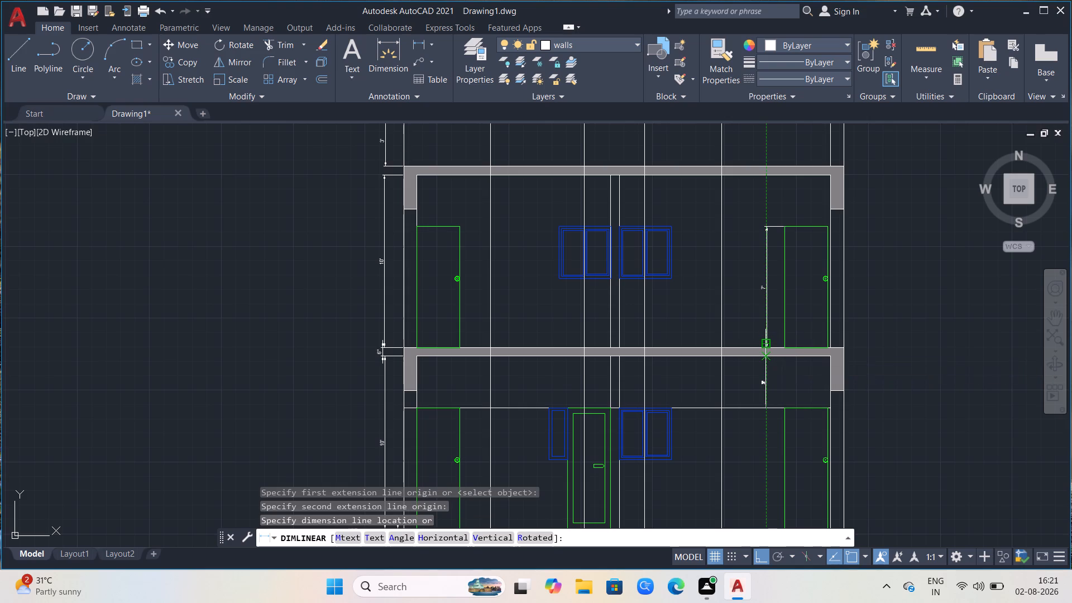
pyautogui.click(767, 363)
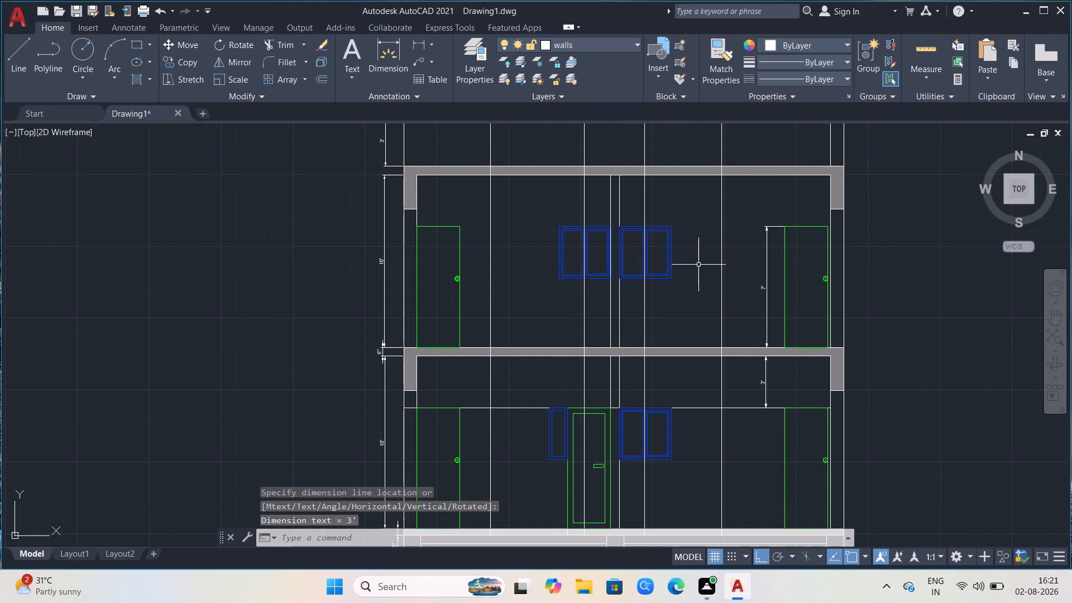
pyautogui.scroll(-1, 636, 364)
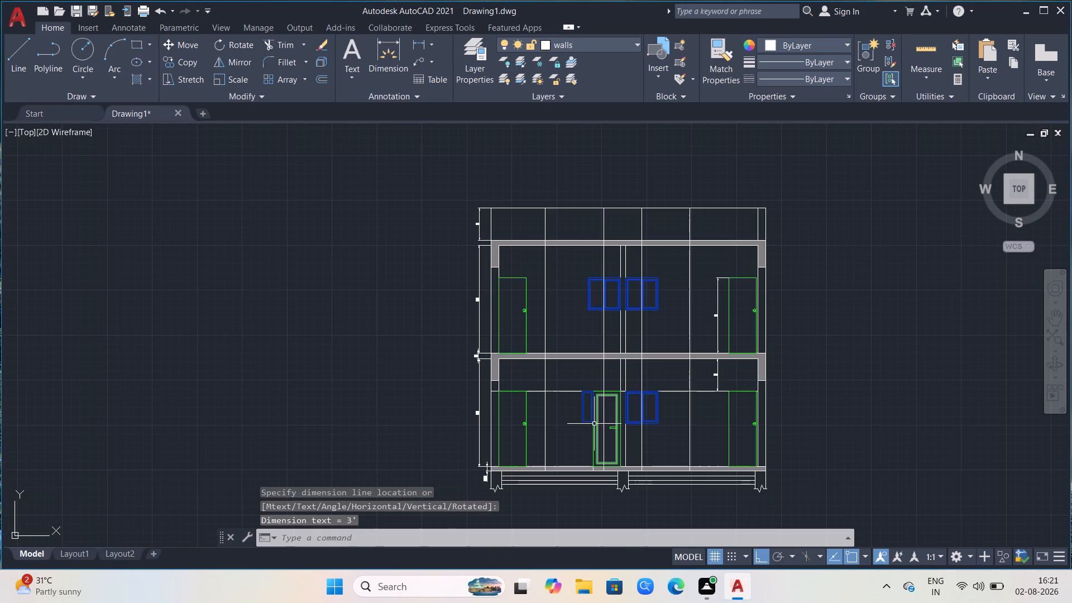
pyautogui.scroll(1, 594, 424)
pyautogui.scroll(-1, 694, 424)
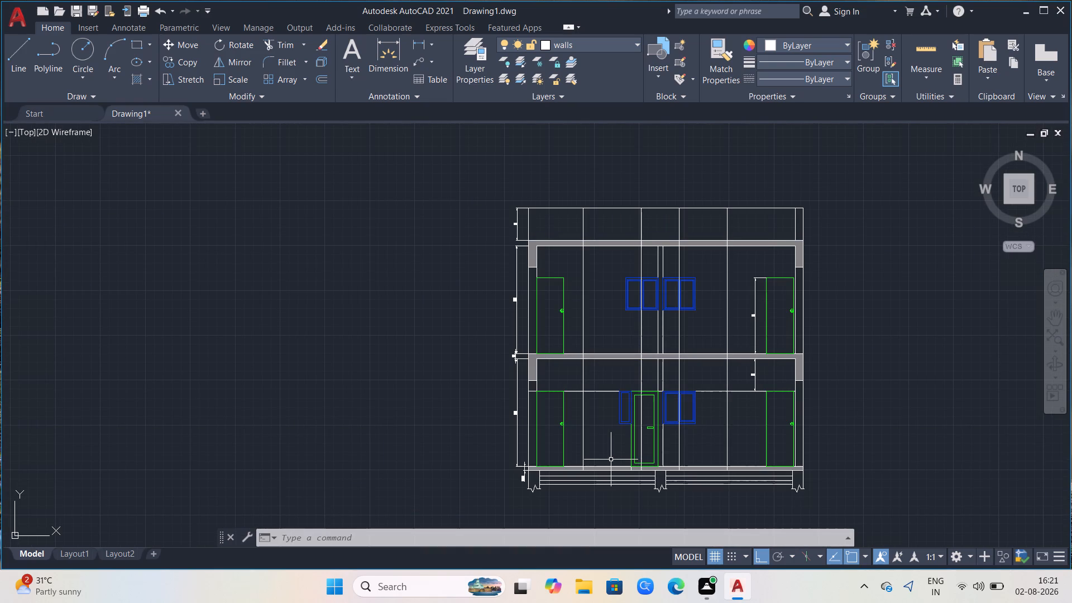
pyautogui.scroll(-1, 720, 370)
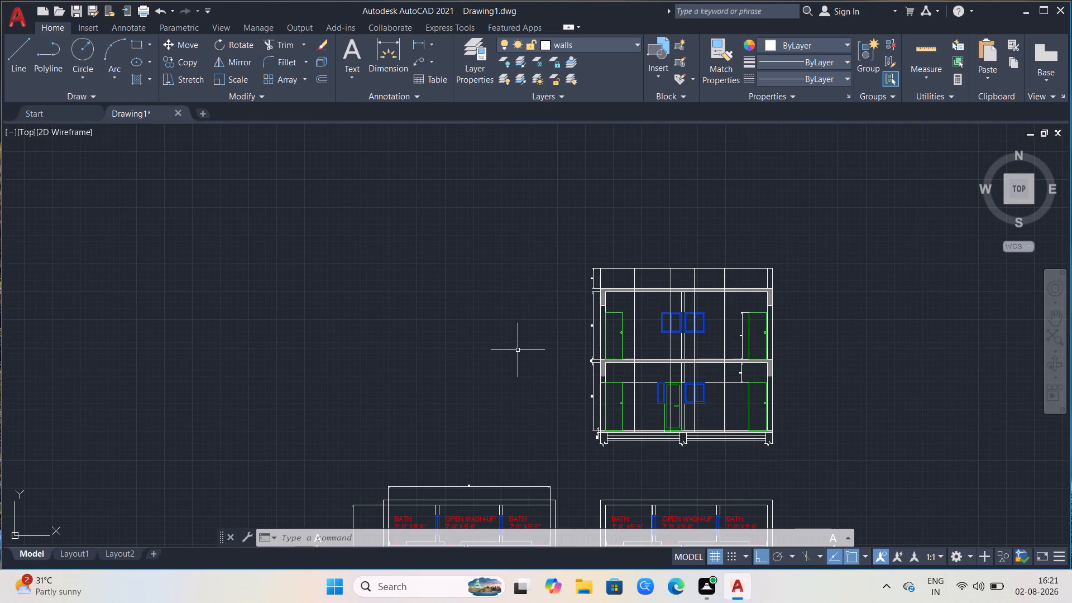
# Copy the underlined GROUND FLOOR PLAN title from below the ground floor plan to the space beneath the building section.
pyautogui.scroll(1, 521, 339)
pyautogui.scroll(-1, 521, 339)
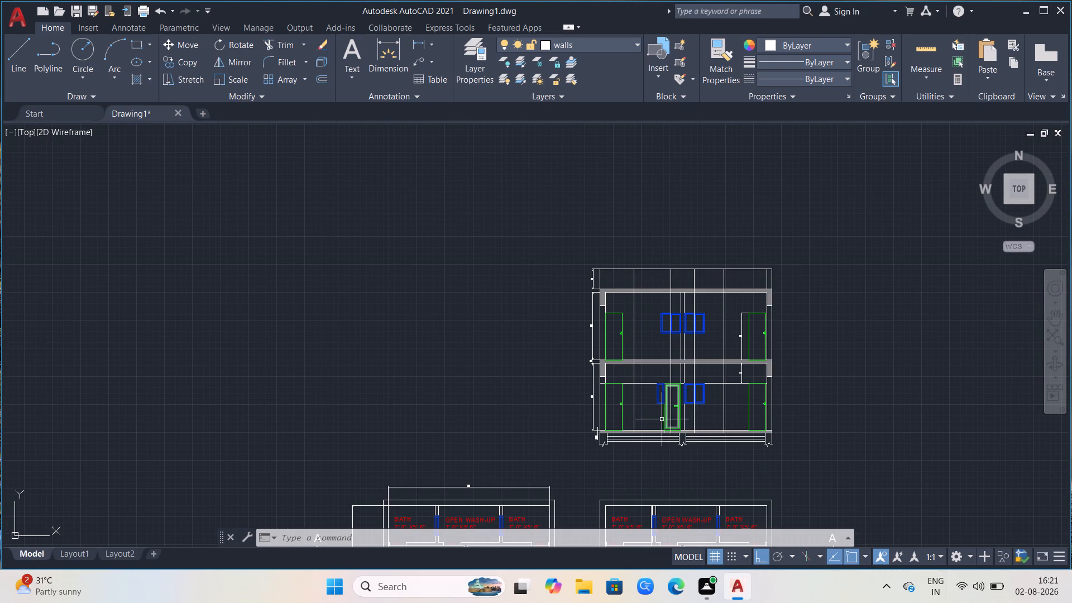
pyautogui.scroll(-2, 666, 406)
pyautogui.scroll(-1, 792, 366)
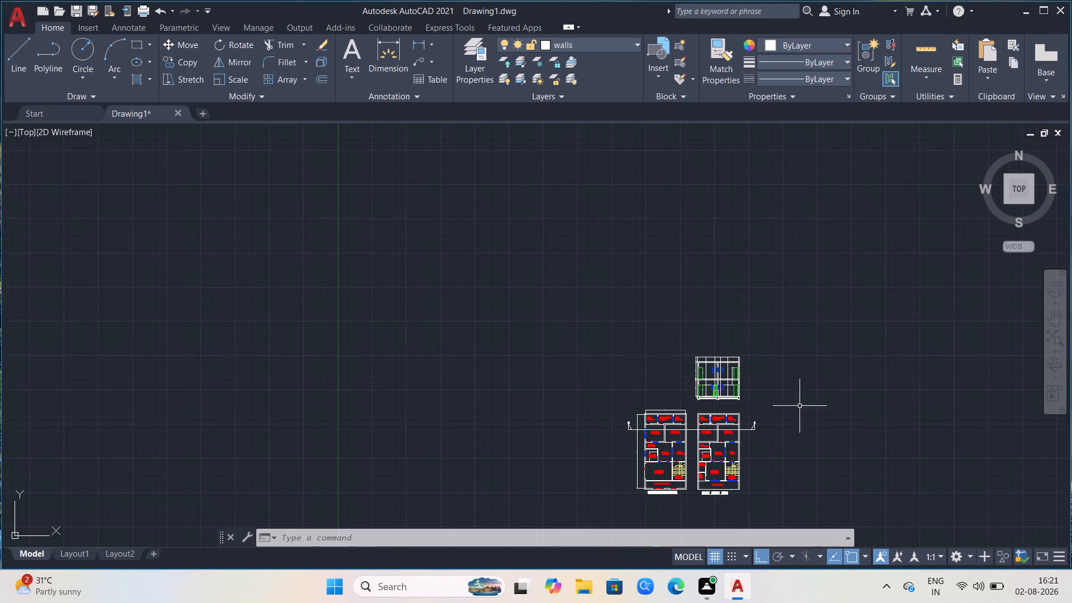
pyautogui.scroll(4, 730, 552)
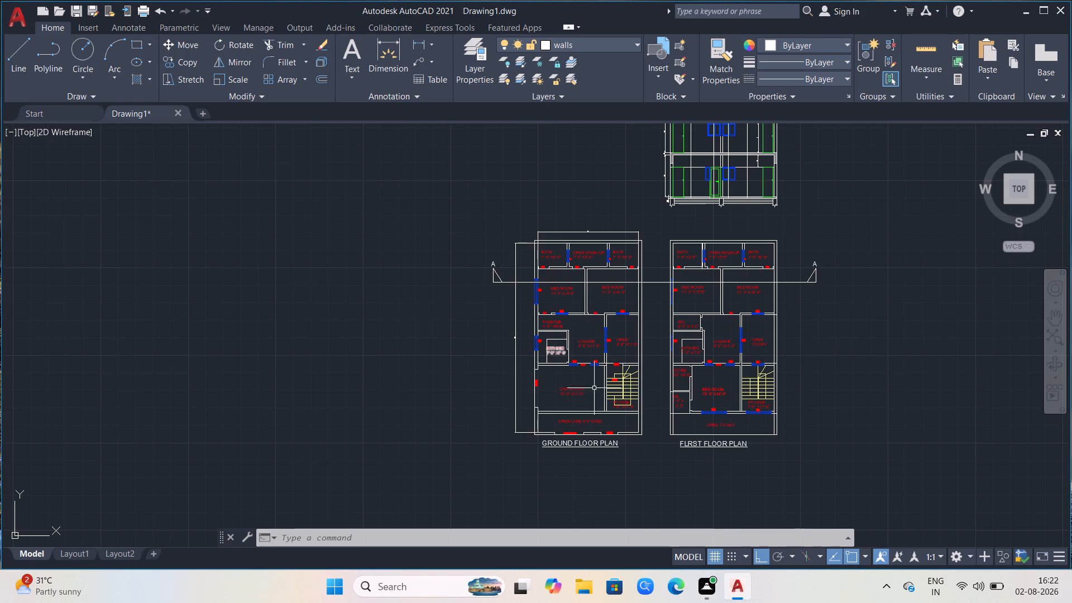
pyautogui.click(602, 448)
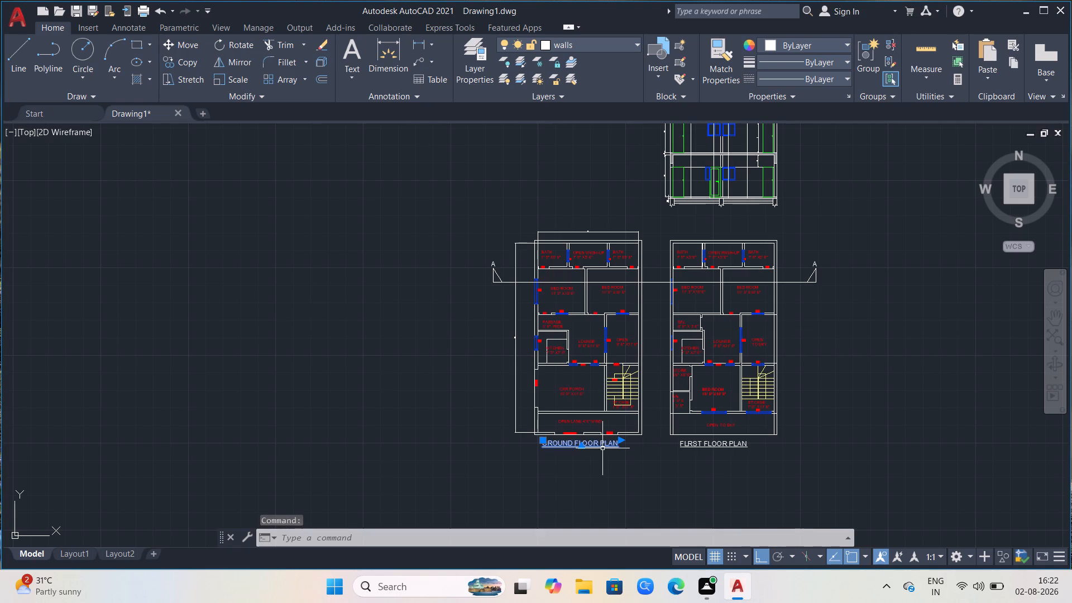
pyautogui.press('c')
pyautogui.press('o')
pyautogui.press('Return')
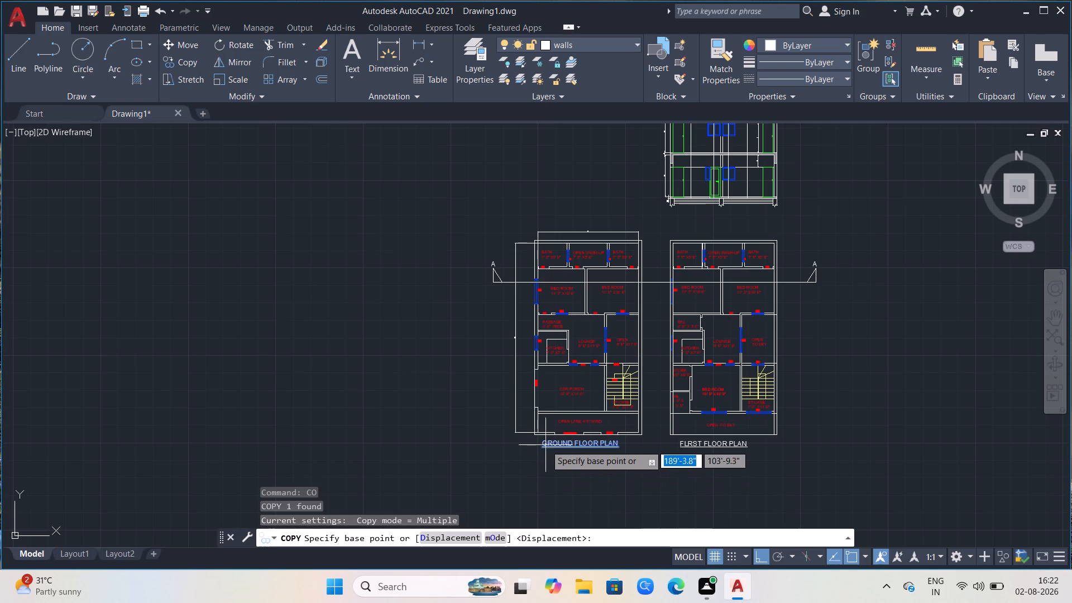
pyautogui.scroll(3, 543, 451)
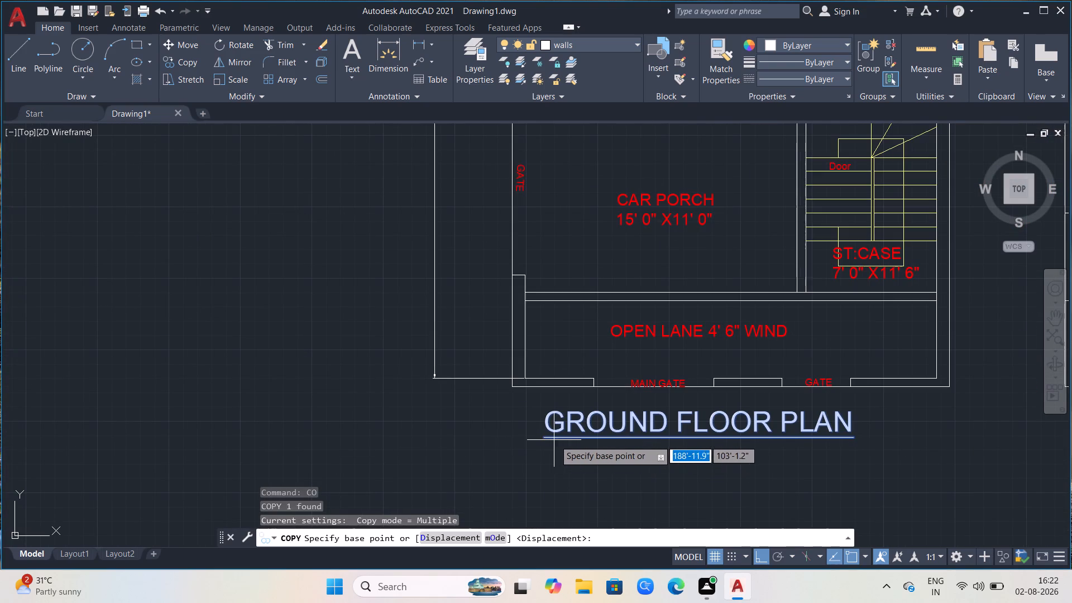
pyautogui.click(550, 437)
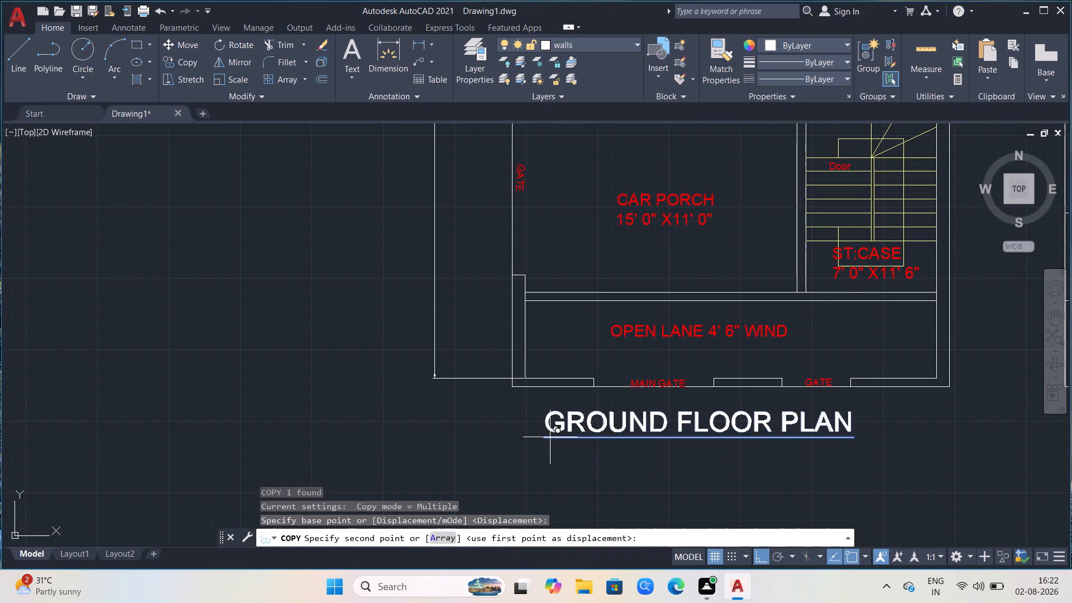
pyautogui.scroll(-3, 761, 489)
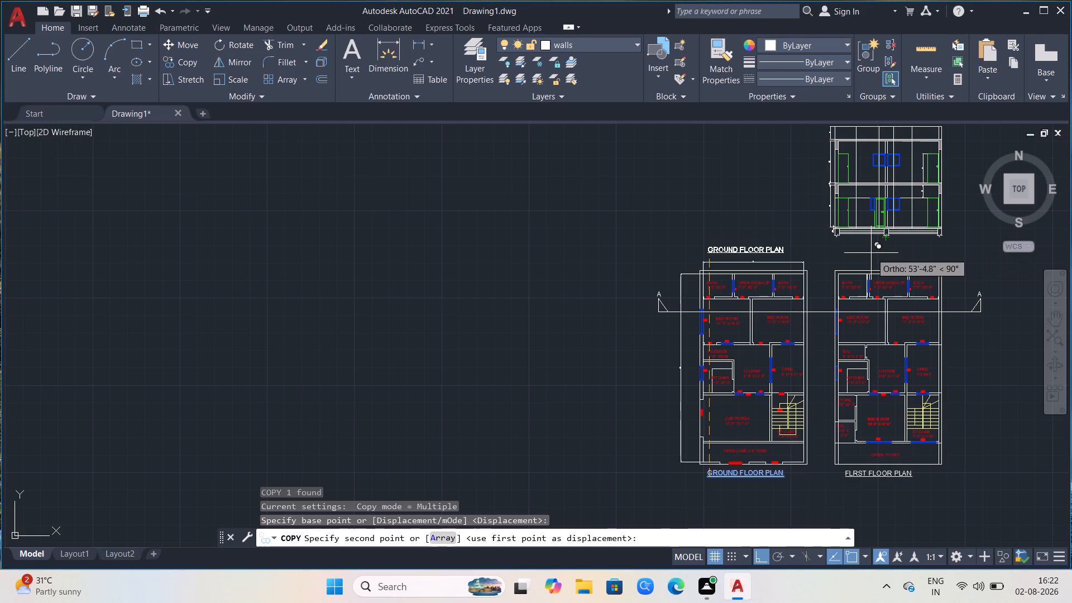
pyautogui.press('F8')
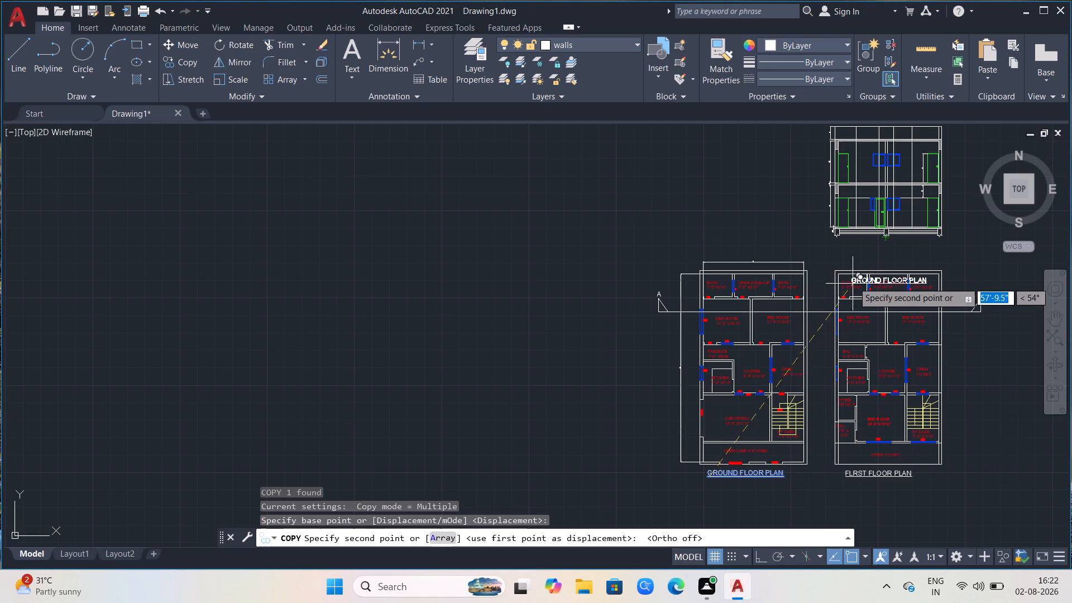
pyautogui.click(850, 252)
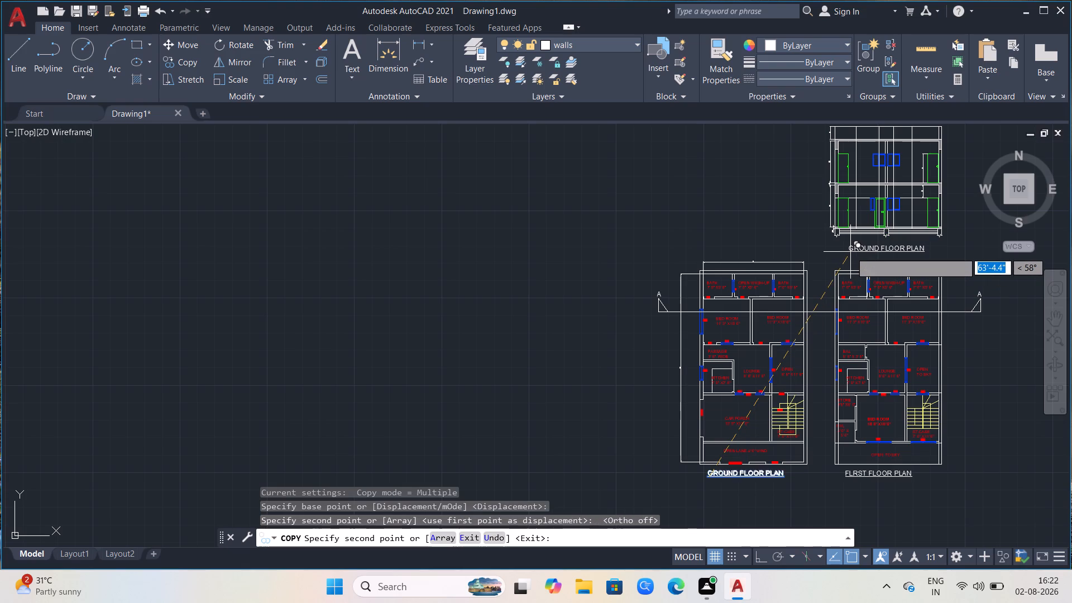
pyautogui.press('Escape')
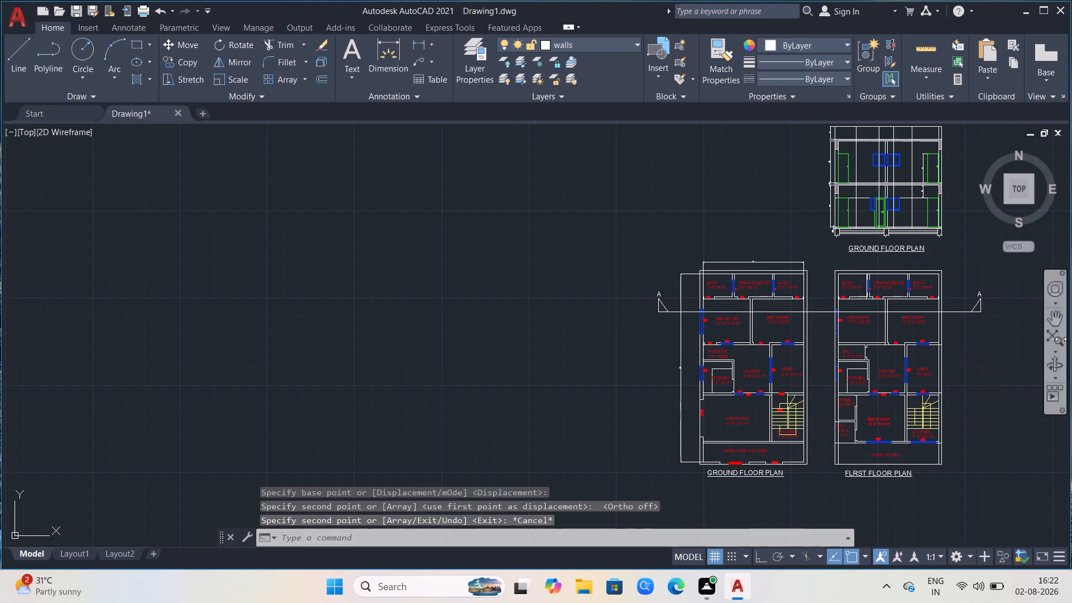
# Edit the copied title beneath the section, replacing the word GROUND with SECTION.
pyautogui.scroll(1, 557, 250)
pyautogui.scroll(-2, 494, 269)
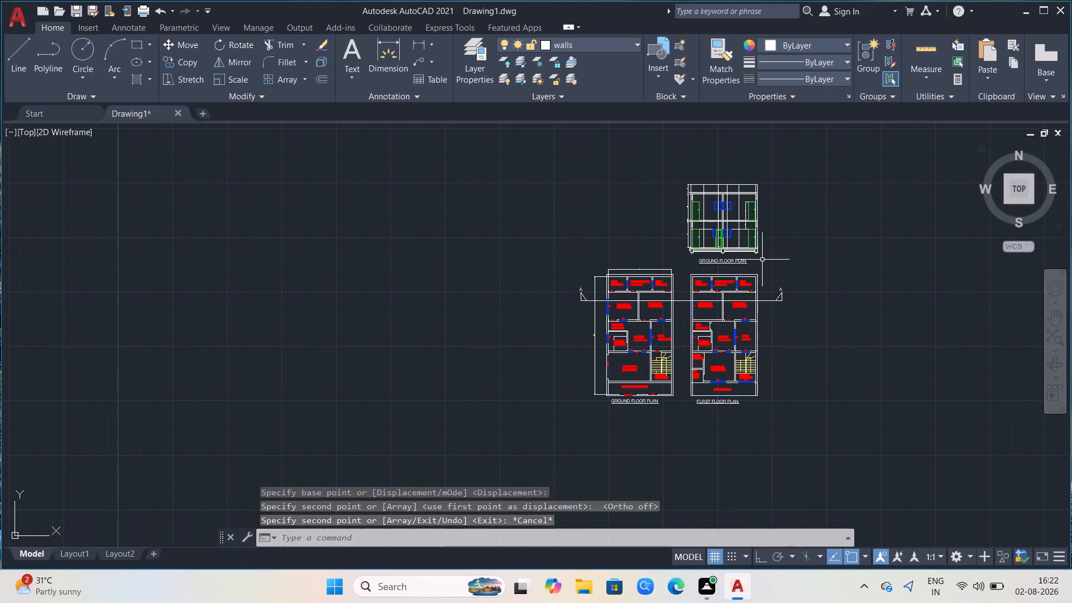
pyautogui.scroll(1, 896, 282)
pyautogui.scroll(1, 599, 254)
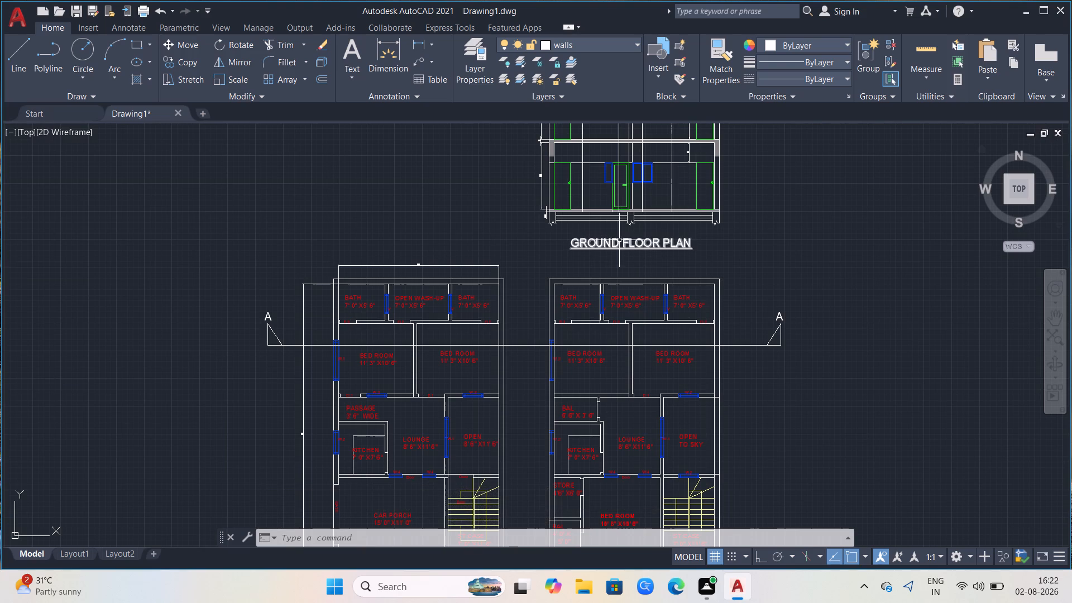
pyautogui.click(625, 235)
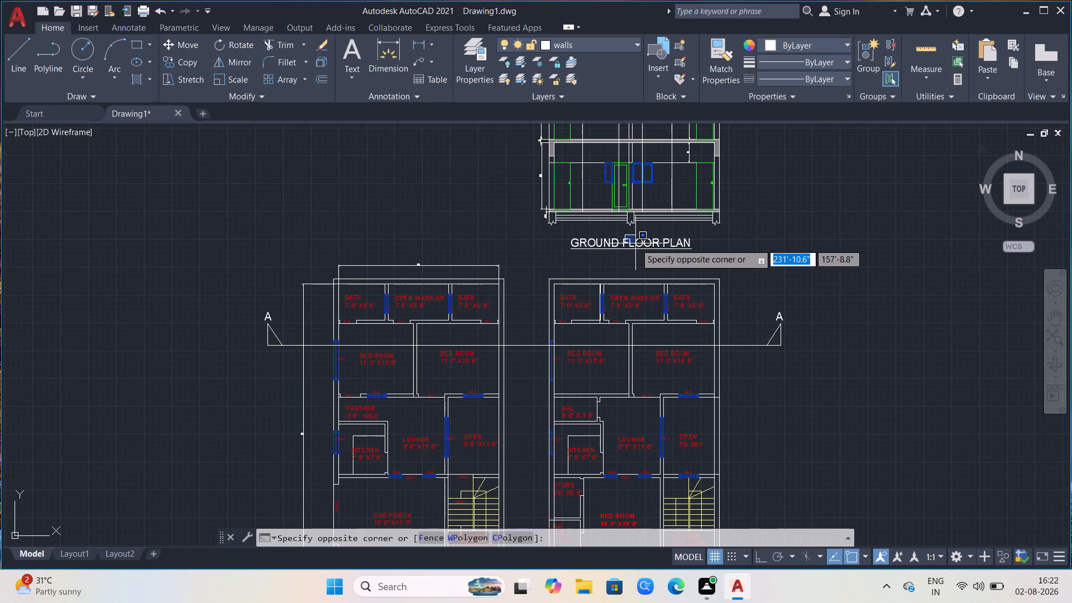
pyautogui.click(661, 248)
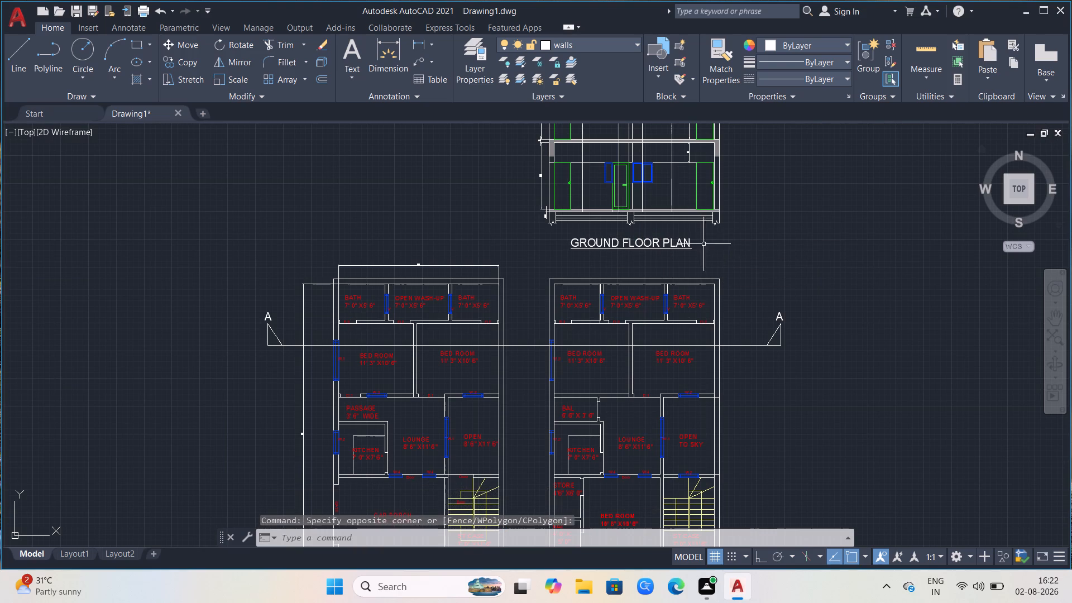
pyautogui.moveTo(703, 242); pyautogui.dragTo(695, 243)
pyautogui.click(552, 250)
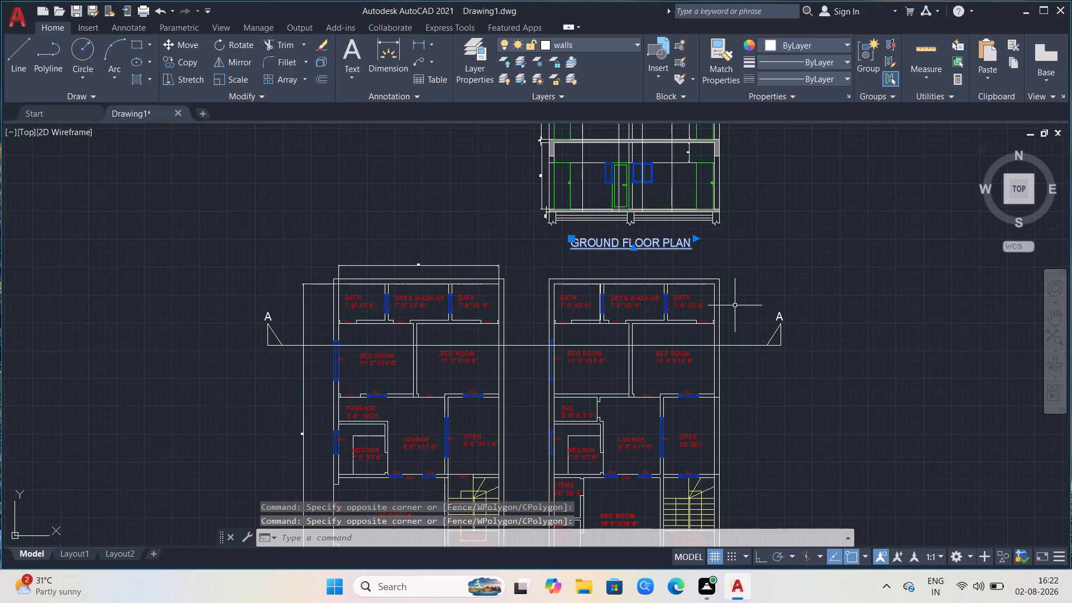
pyautogui.write('MT')
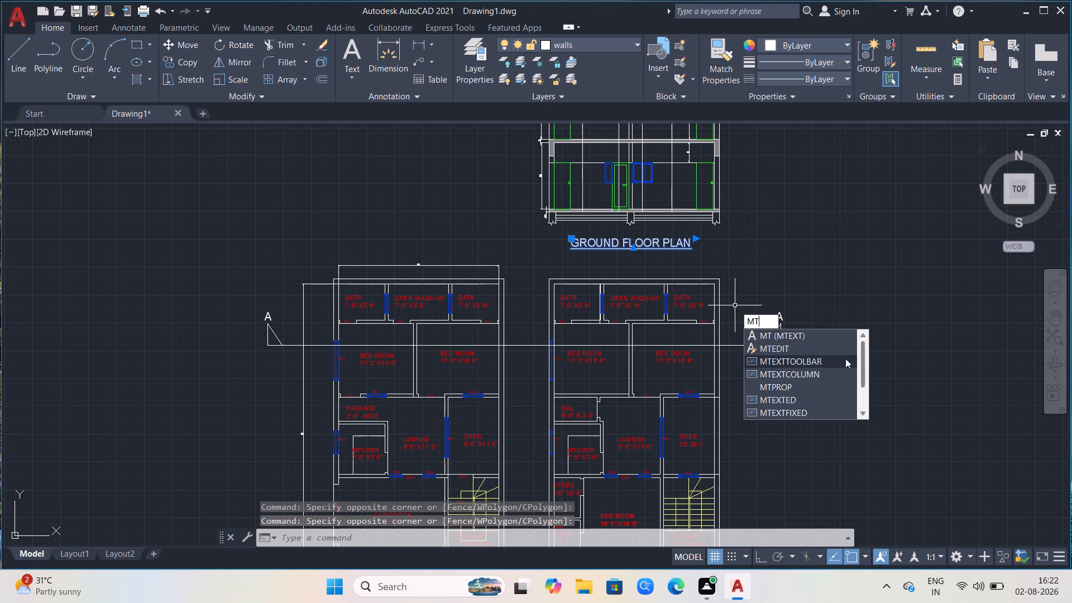
pyautogui.click(788, 343)
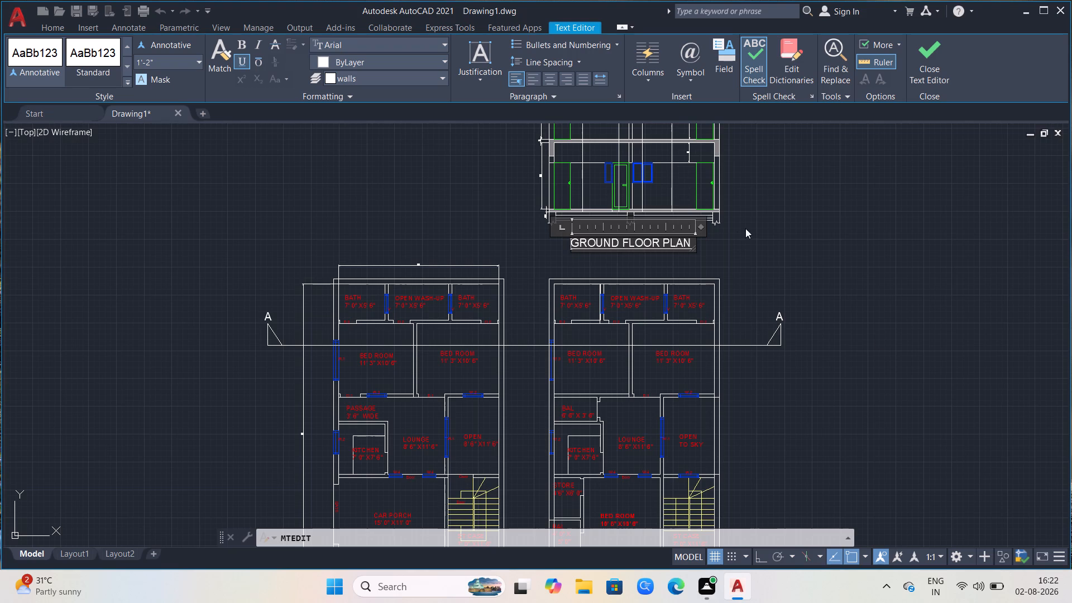
pyautogui.click(620, 243)
pyautogui.press('BackSpace')
pyautogui.press('BackSpace')
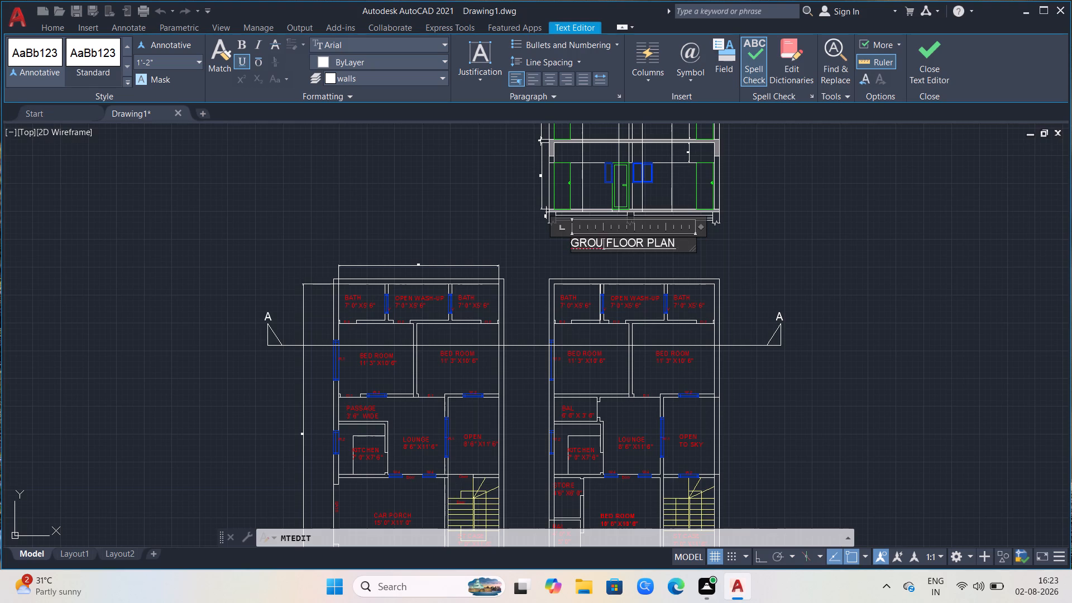
pyautogui.press('BackSpace')
pyautogui.press('BackSpace')
pyautogui.press('BackSpace')
pyautogui.press('BackSpace')
pyautogui.write('SECTIOM')
pyautogui.press('BackSpace')
pyautogui.press('n')
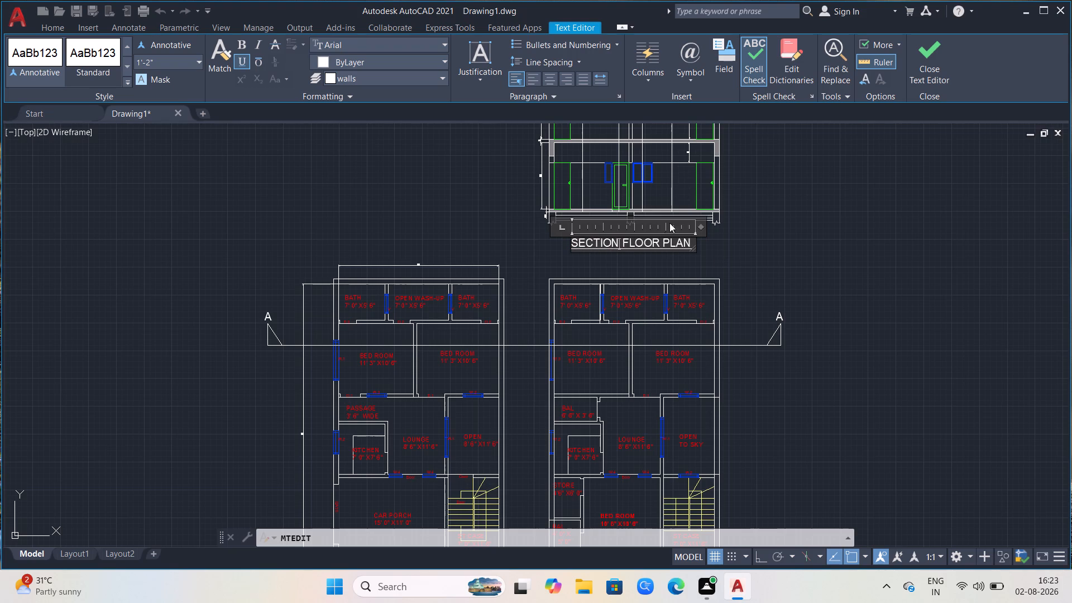
# Replace the words FLOOR PLAN with AT A-A in the section title, making it read SECTION AT A-A, and finish the text edit.
pyautogui.click(660, 238)
pyautogui.press('BackSpace')
pyautogui.press('BackSpace')
pyautogui.press('BackSpace')
pyautogui.press('BackSpace')
pyautogui.press('BackSpace')
pyautogui.write('AT')
pyautogui.press('n')
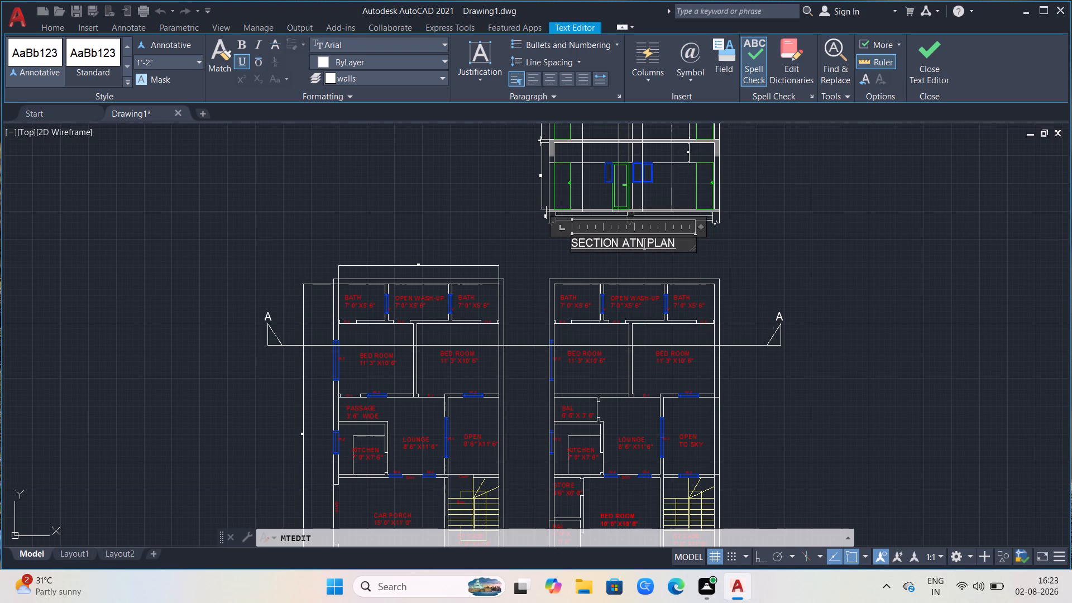
pyautogui.press('BackSpace')
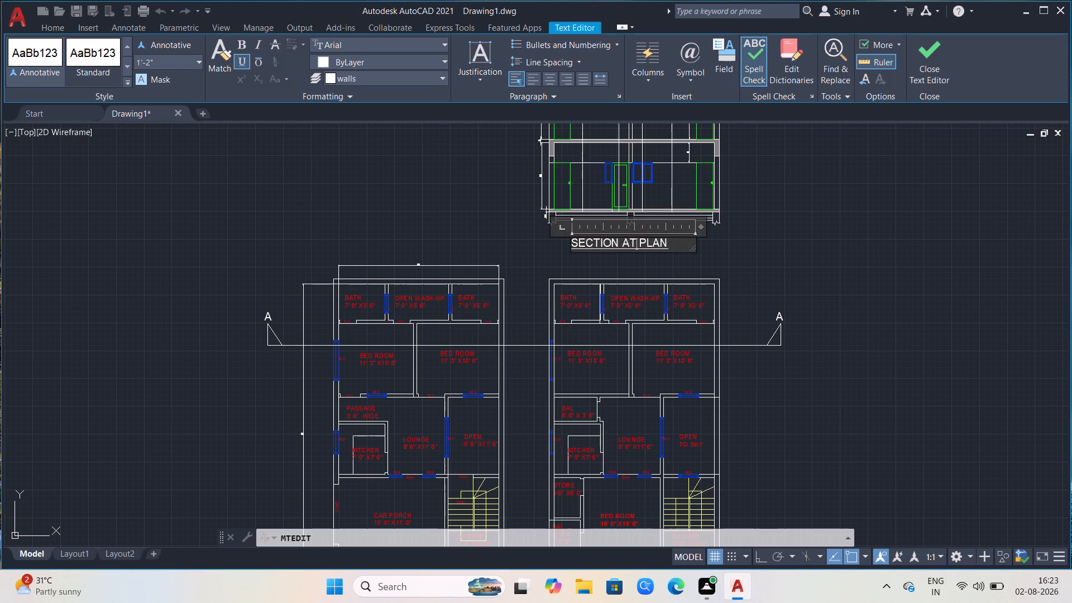
pyautogui.click(670, 242)
pyautogui.press('BackSpace')
pyautogui.press('BackSpace')
pyautogui.press('BackSpace')
pyautogui.press('BackSpace')
pyautogui.press('a')
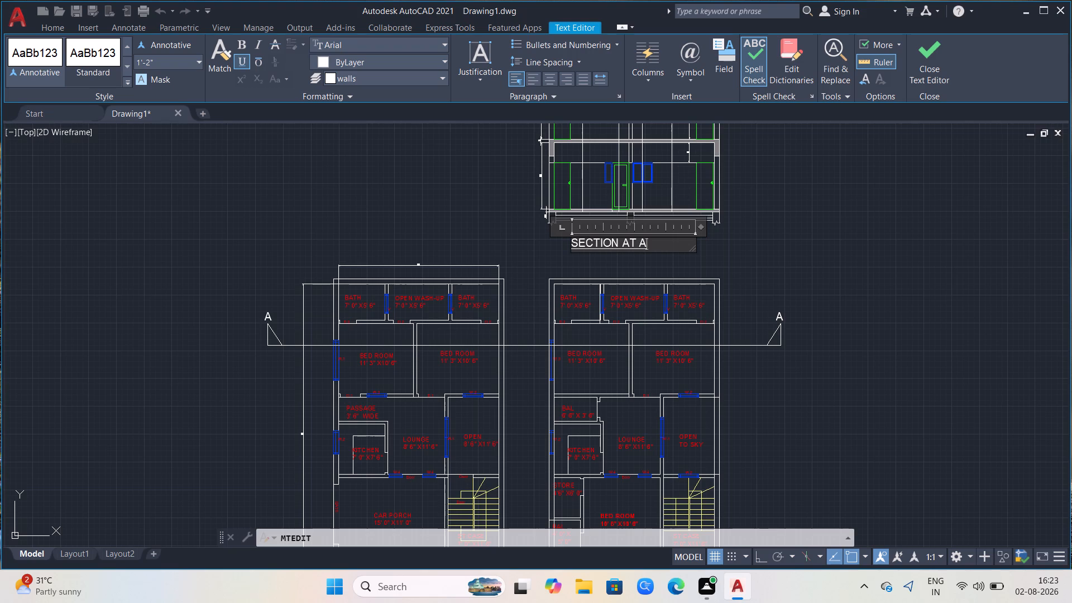
pyautogui.write('-A')
pyautogui.click(865, 262)
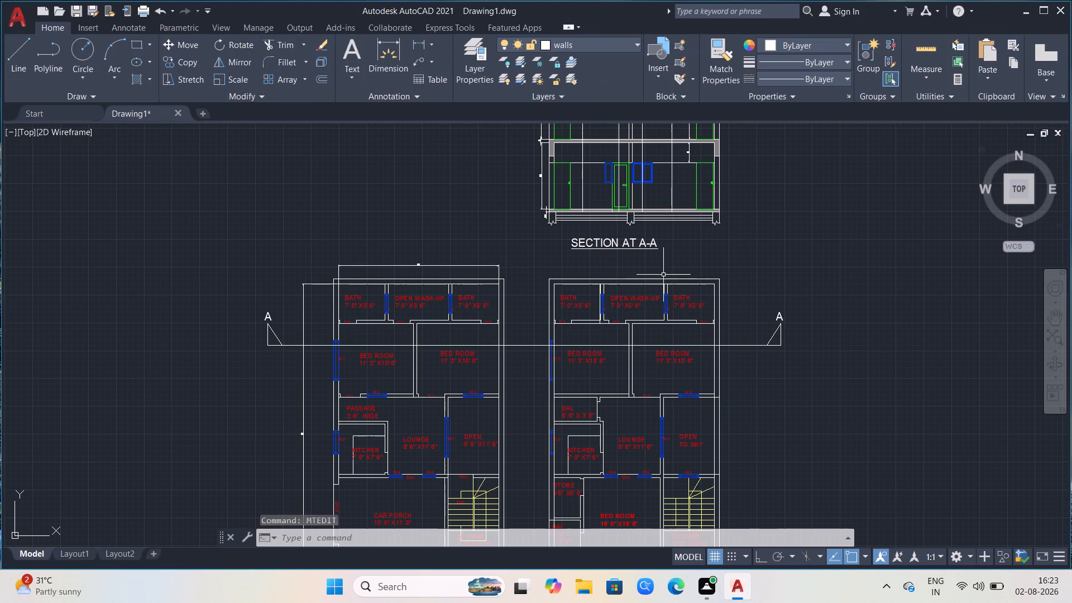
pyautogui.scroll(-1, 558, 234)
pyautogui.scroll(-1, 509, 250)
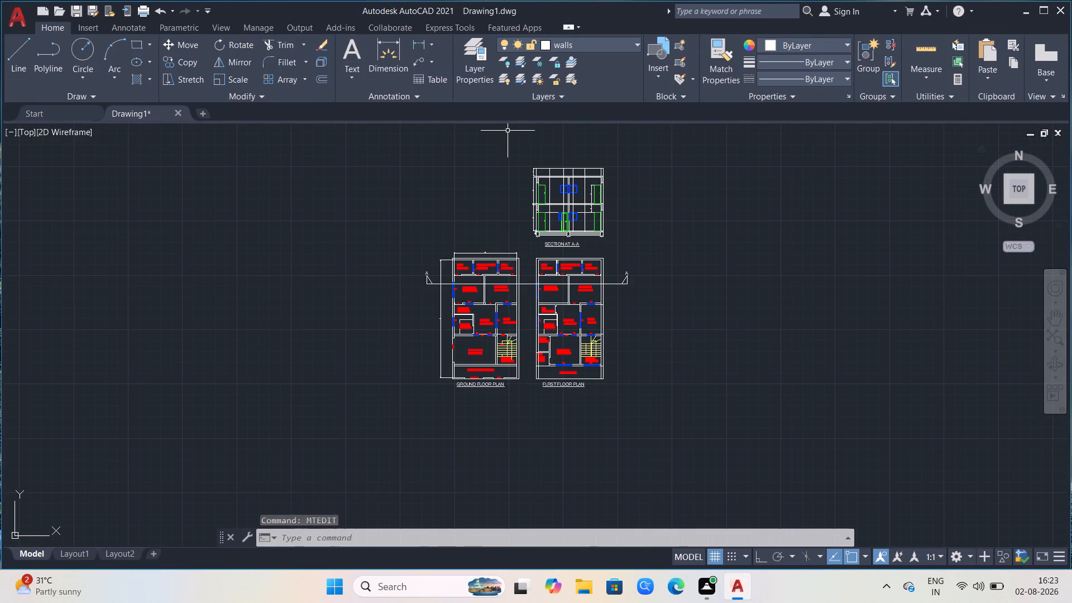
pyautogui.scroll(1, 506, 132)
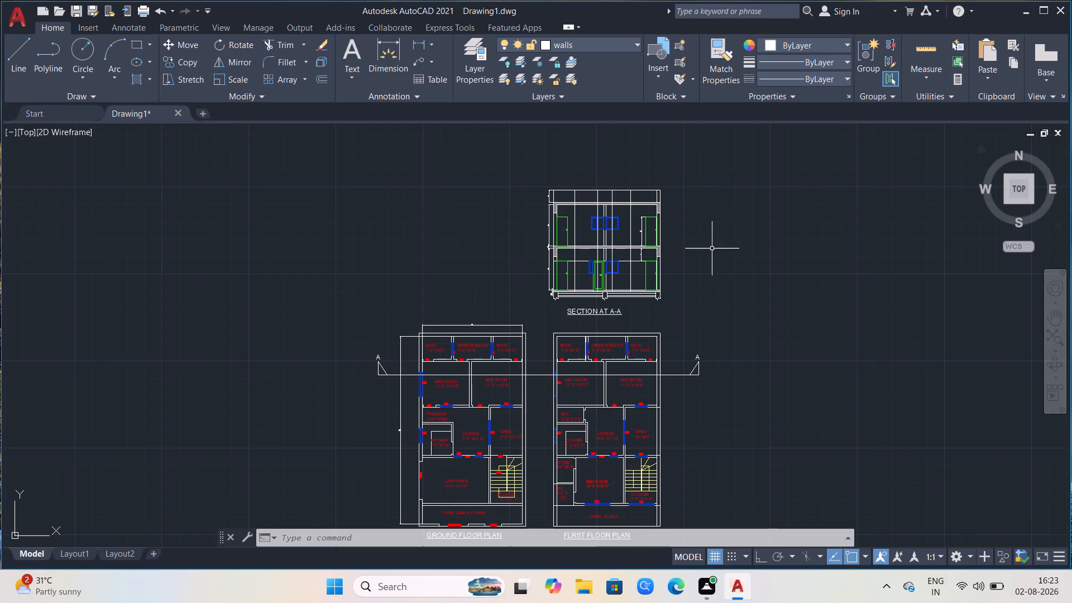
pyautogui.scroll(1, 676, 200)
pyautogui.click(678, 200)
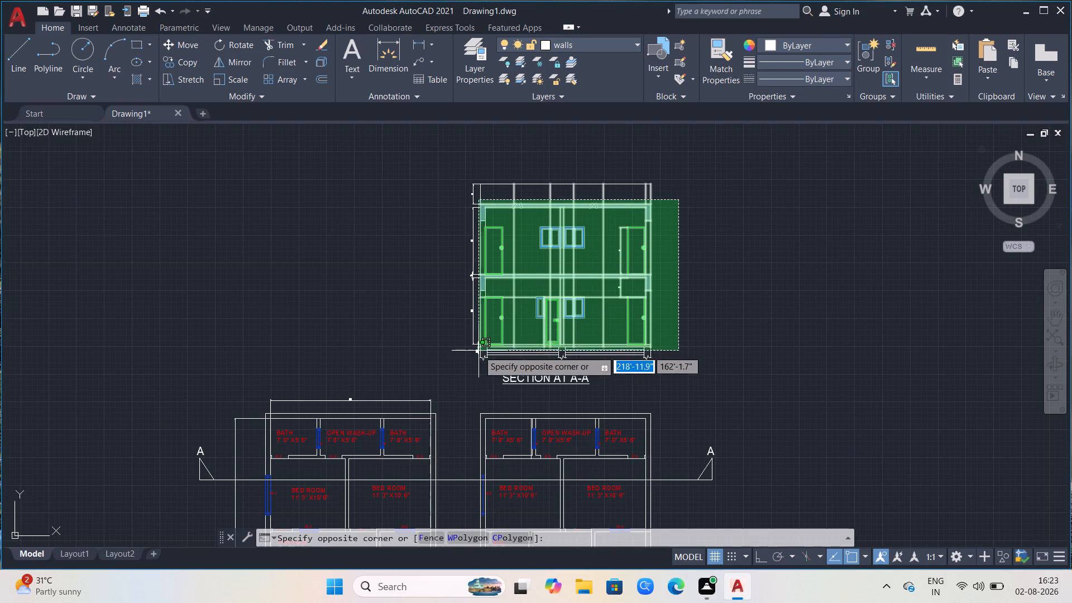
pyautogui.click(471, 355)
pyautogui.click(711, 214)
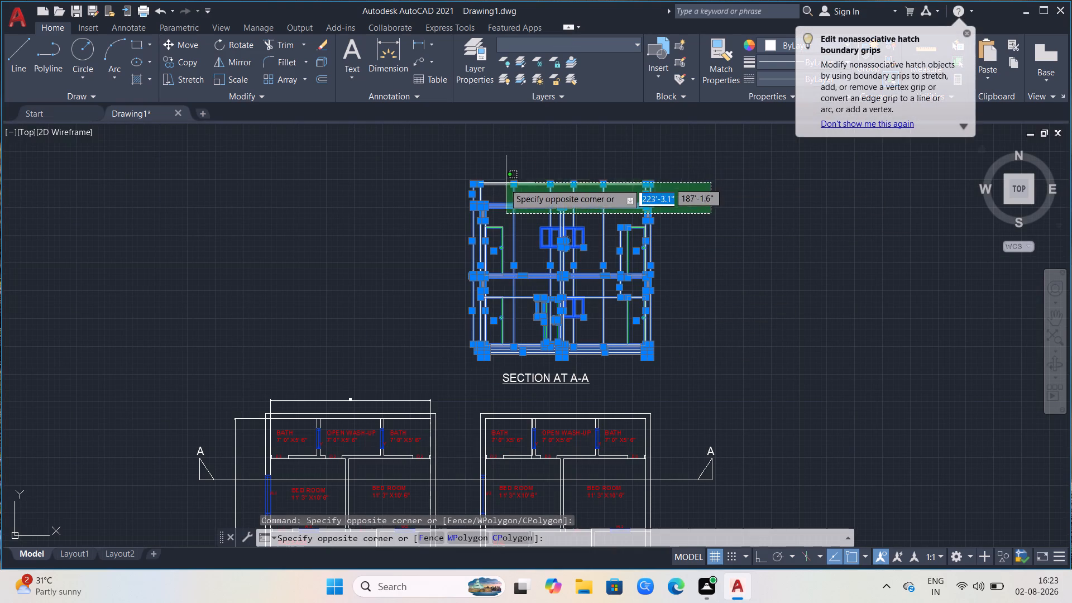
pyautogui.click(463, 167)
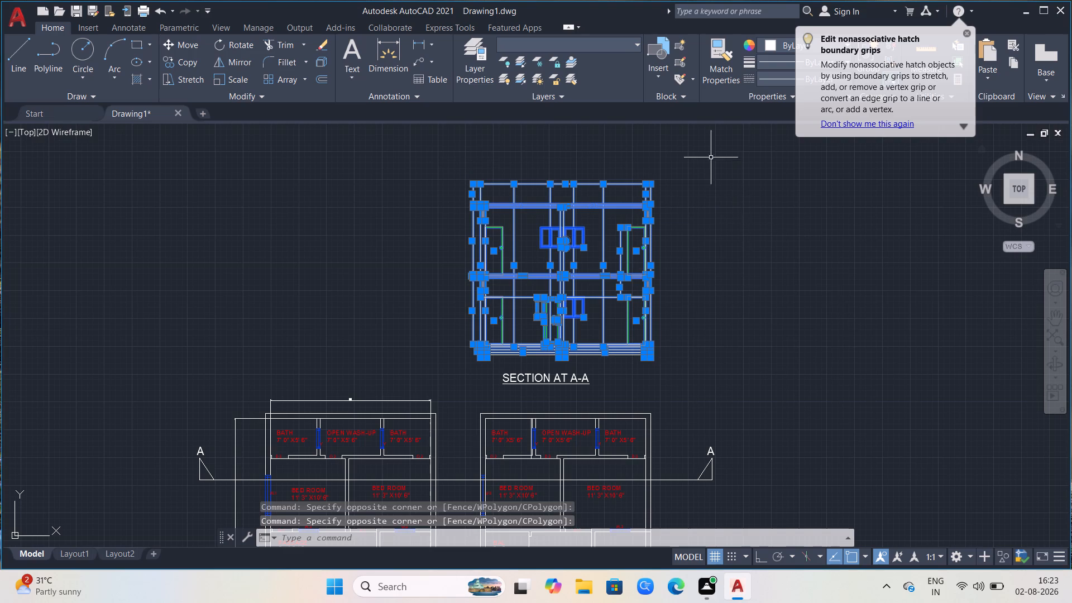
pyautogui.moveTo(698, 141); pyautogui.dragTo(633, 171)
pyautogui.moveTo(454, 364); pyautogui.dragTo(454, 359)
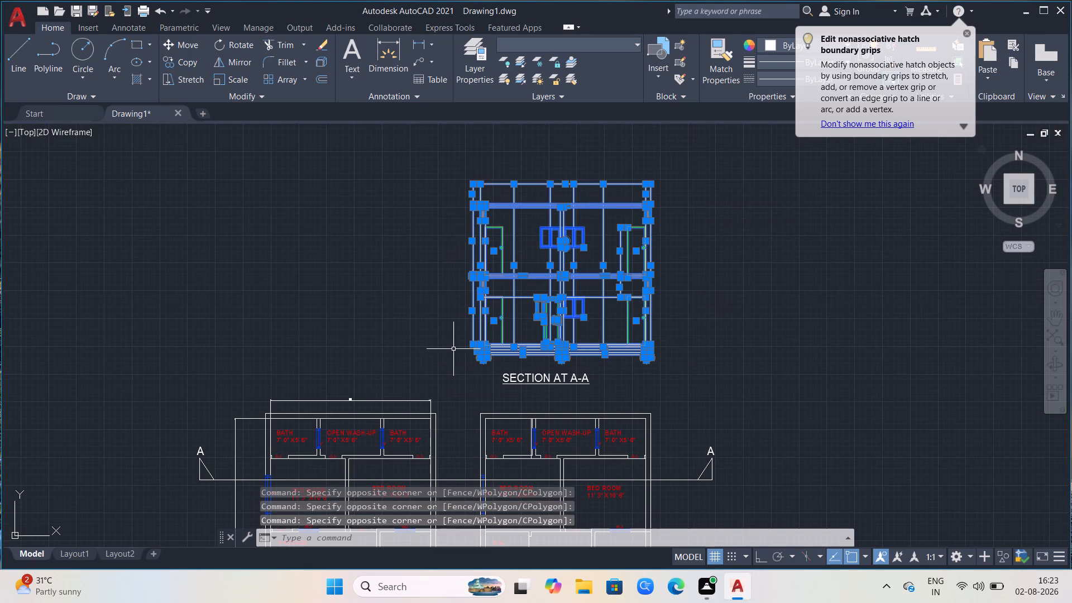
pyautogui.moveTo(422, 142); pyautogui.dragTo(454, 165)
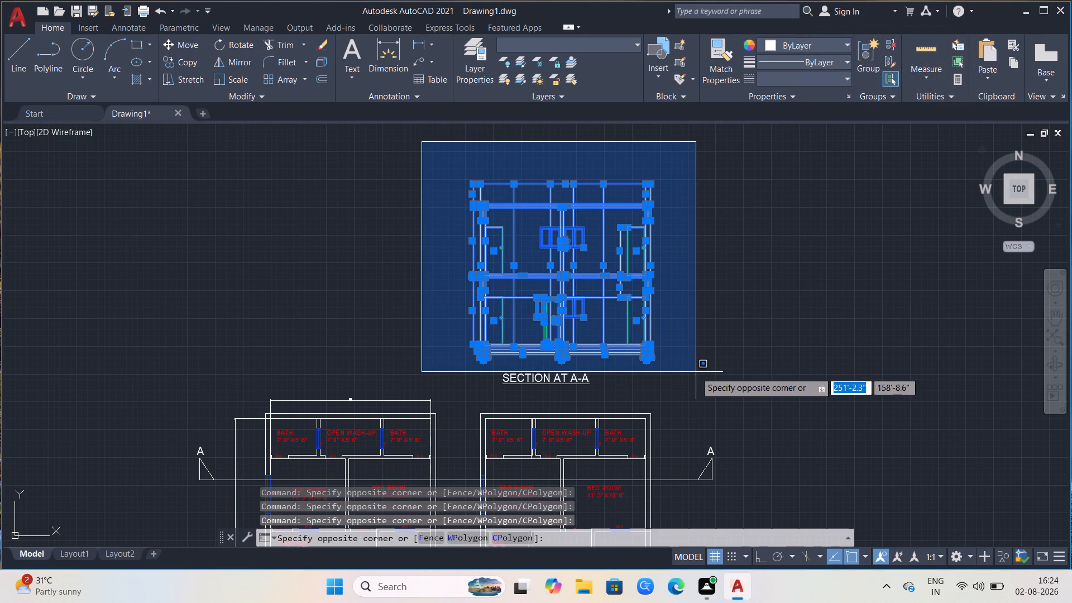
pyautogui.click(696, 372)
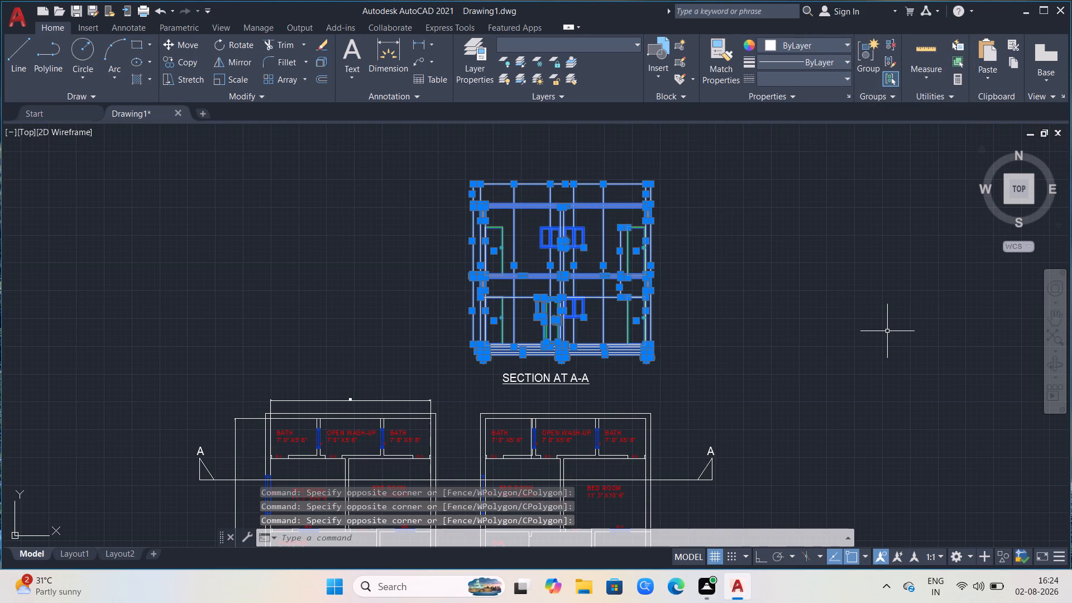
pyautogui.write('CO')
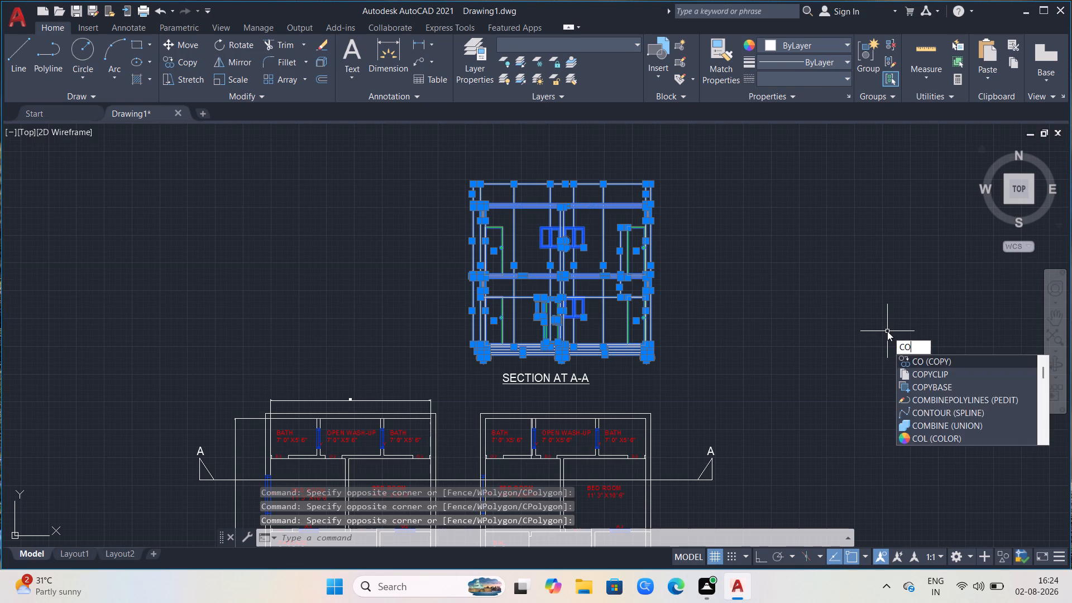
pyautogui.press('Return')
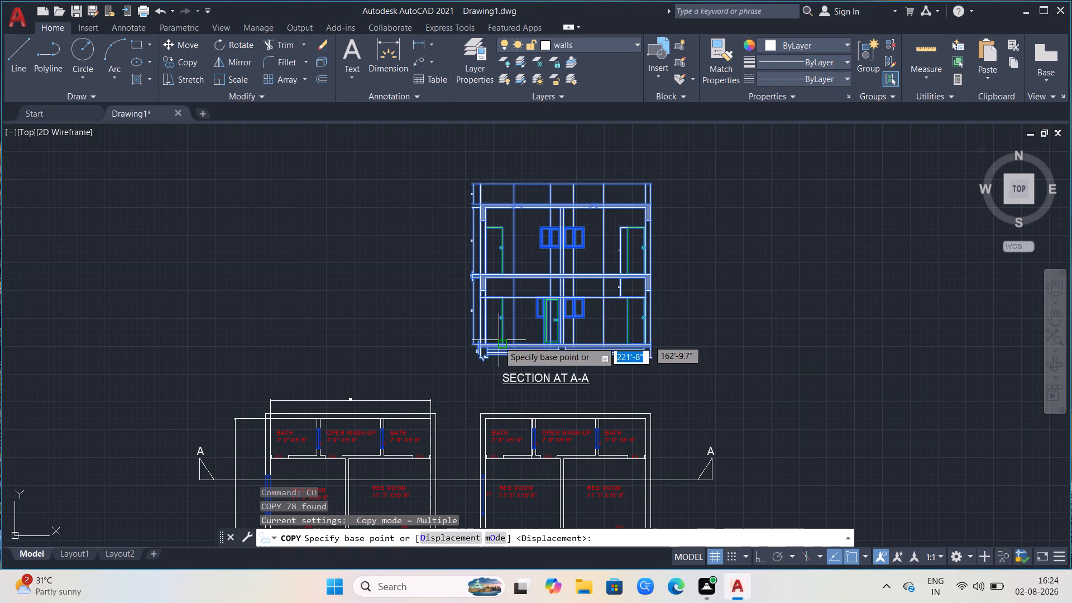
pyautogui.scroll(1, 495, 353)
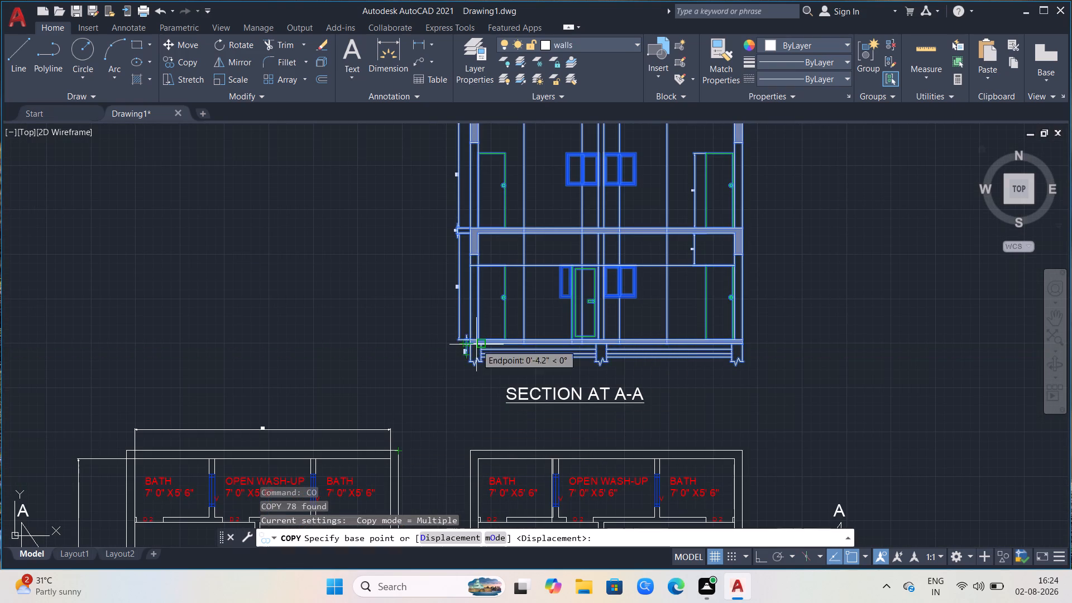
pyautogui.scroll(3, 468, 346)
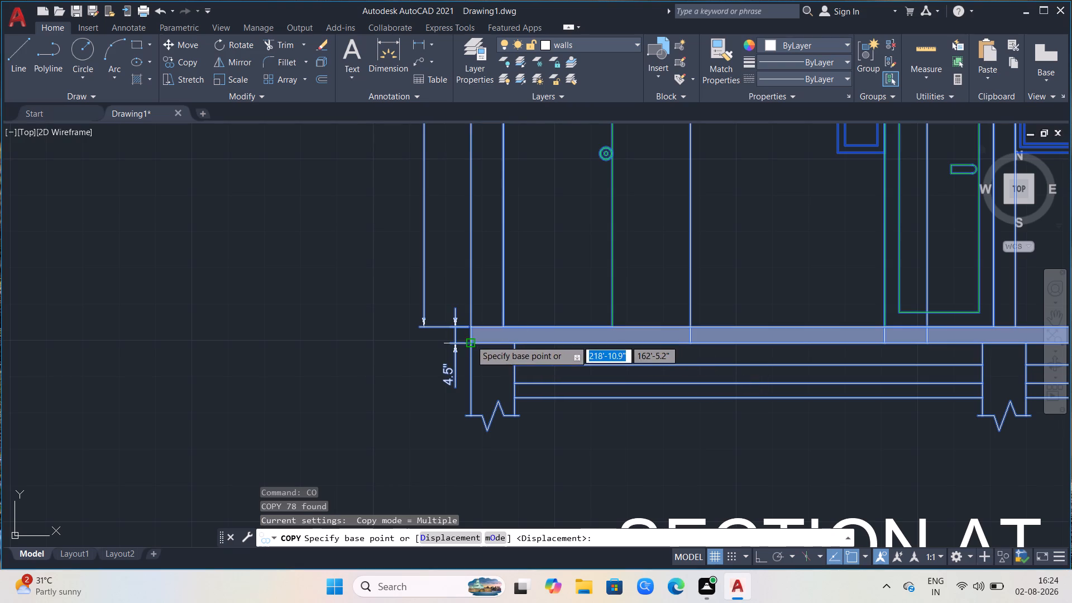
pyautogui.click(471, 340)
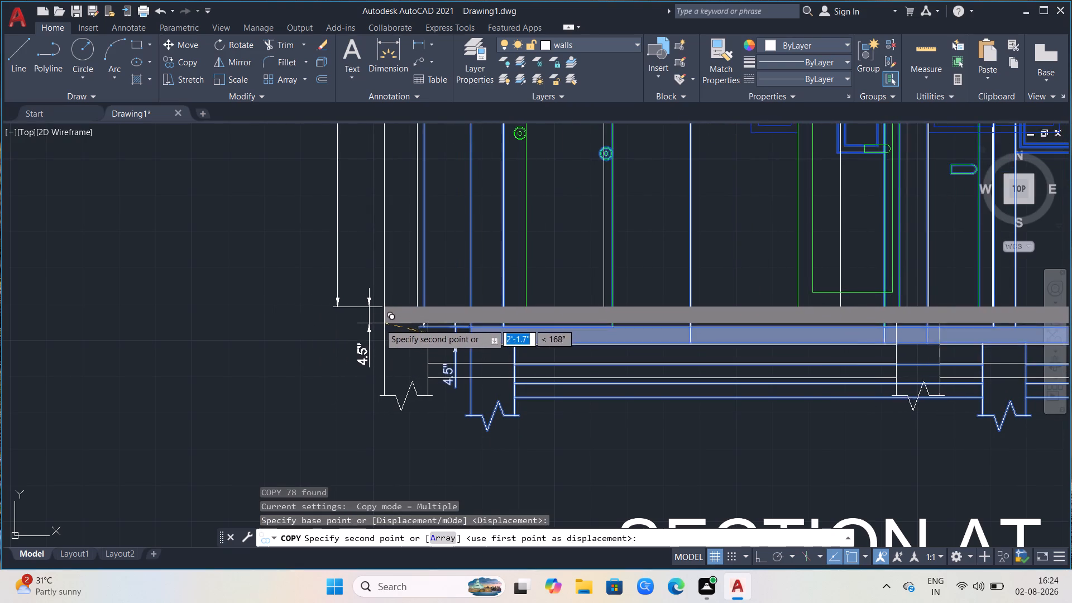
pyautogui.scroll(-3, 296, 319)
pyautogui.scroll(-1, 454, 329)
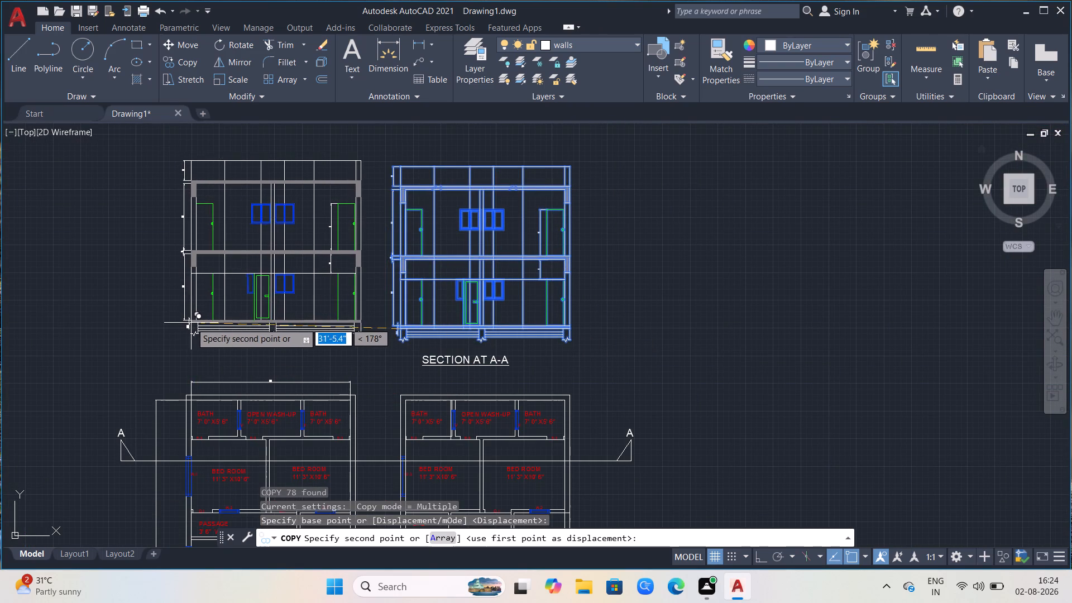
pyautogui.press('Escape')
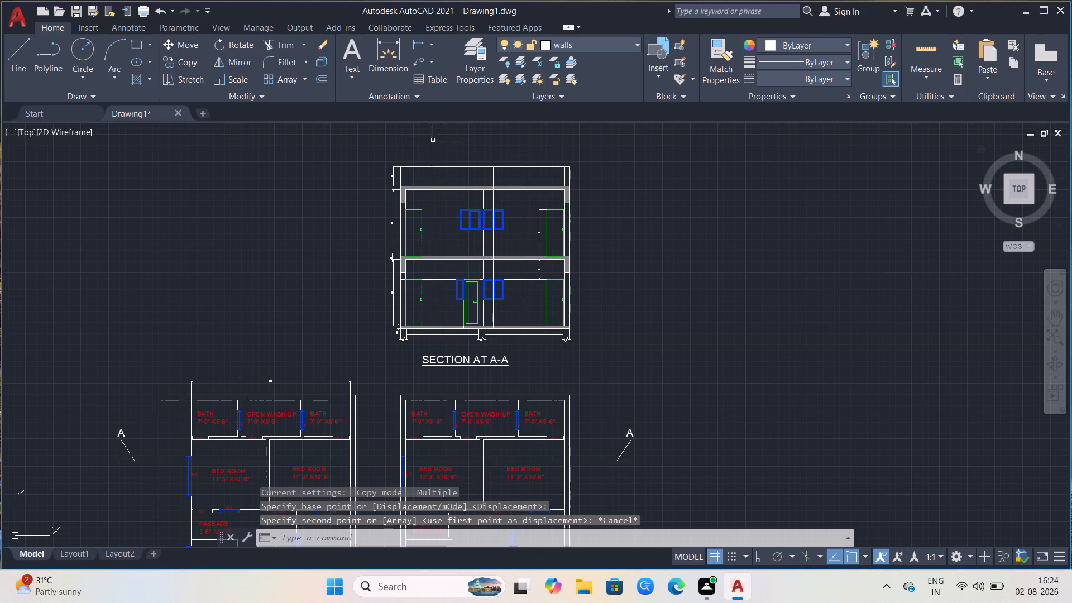
# Copy the building section with its title above the ground floor plan, from the first floor plan's upper-left outer corner to the ground floor plan's matching corner.
pyautogui.click(349, 138)
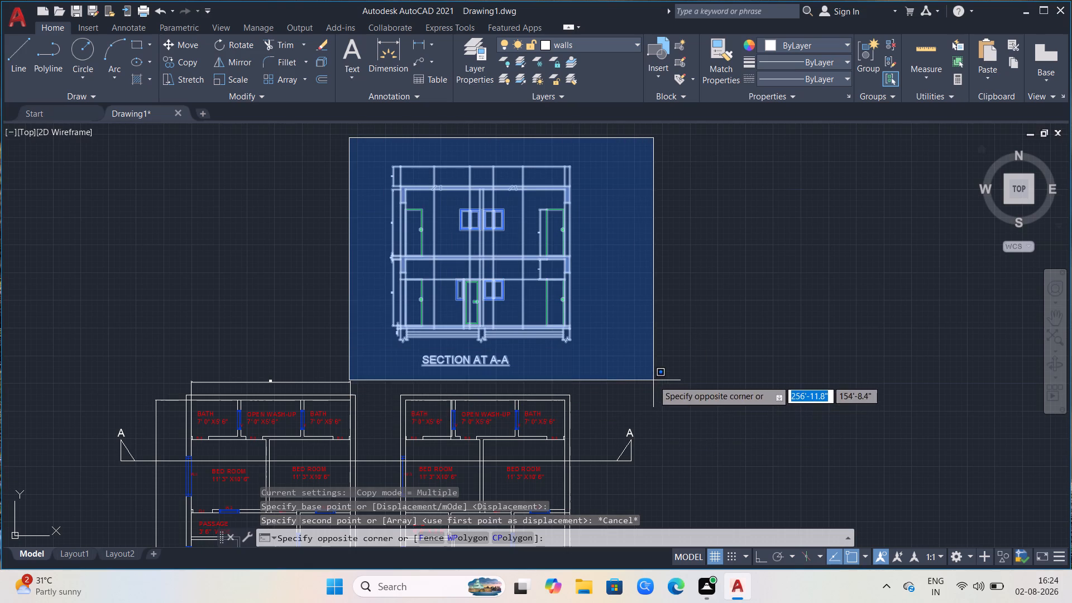
pyautogui.click(653, 380)
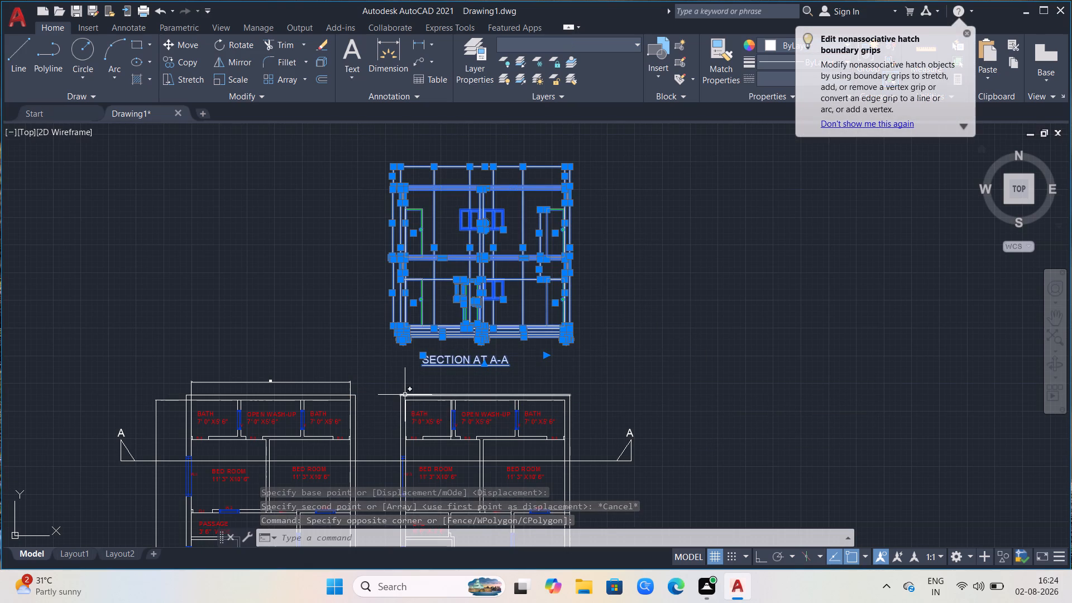
pyautogui.write('CO')
pyautogui.press('Return')
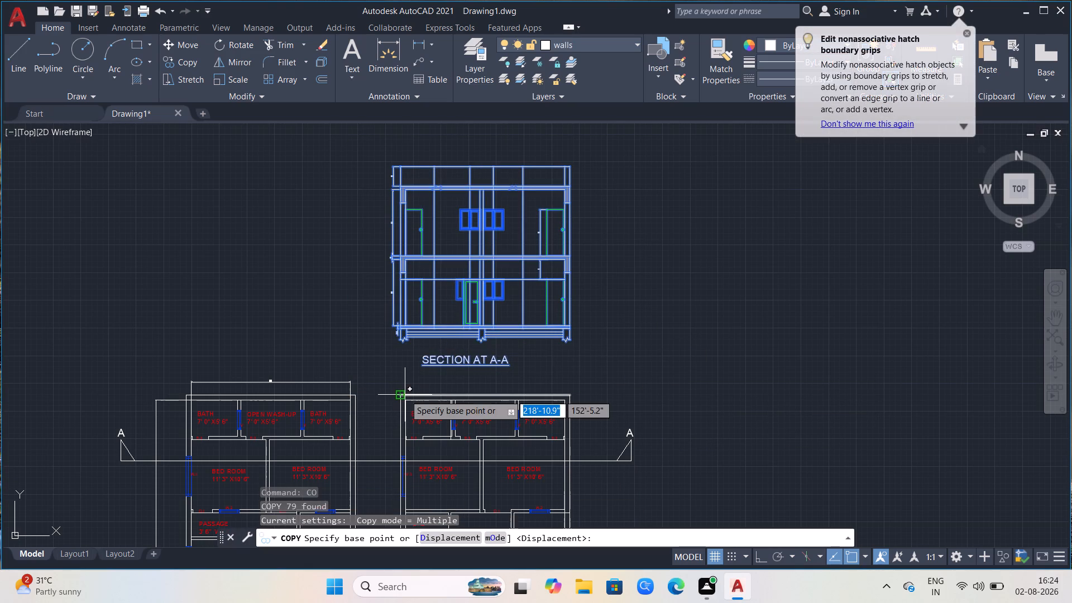
pyautogui.click(399, 393)
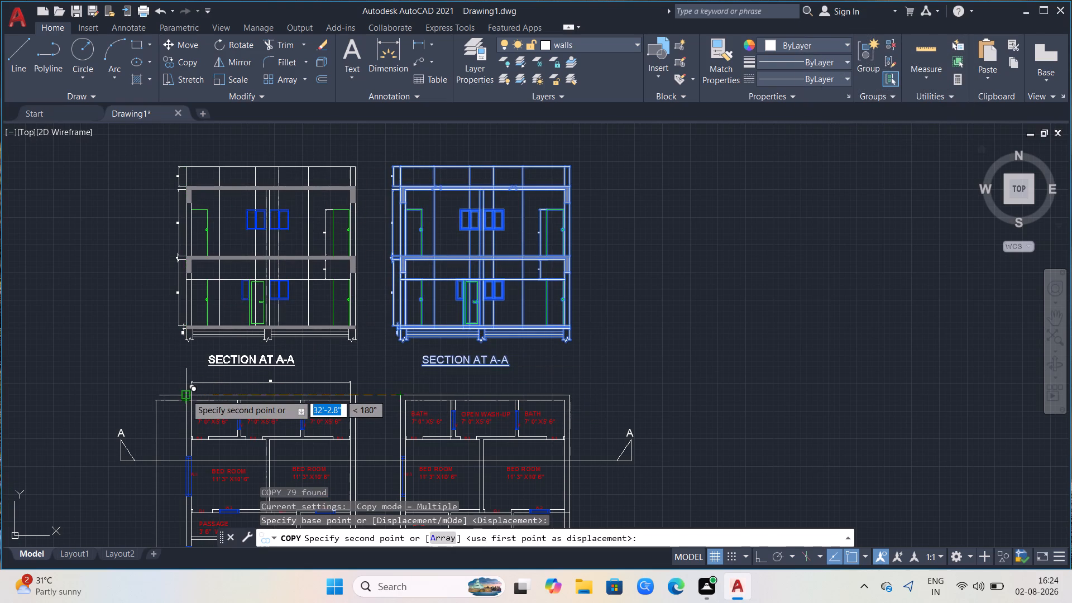
pyautogui.scroll(1, 198, 397)
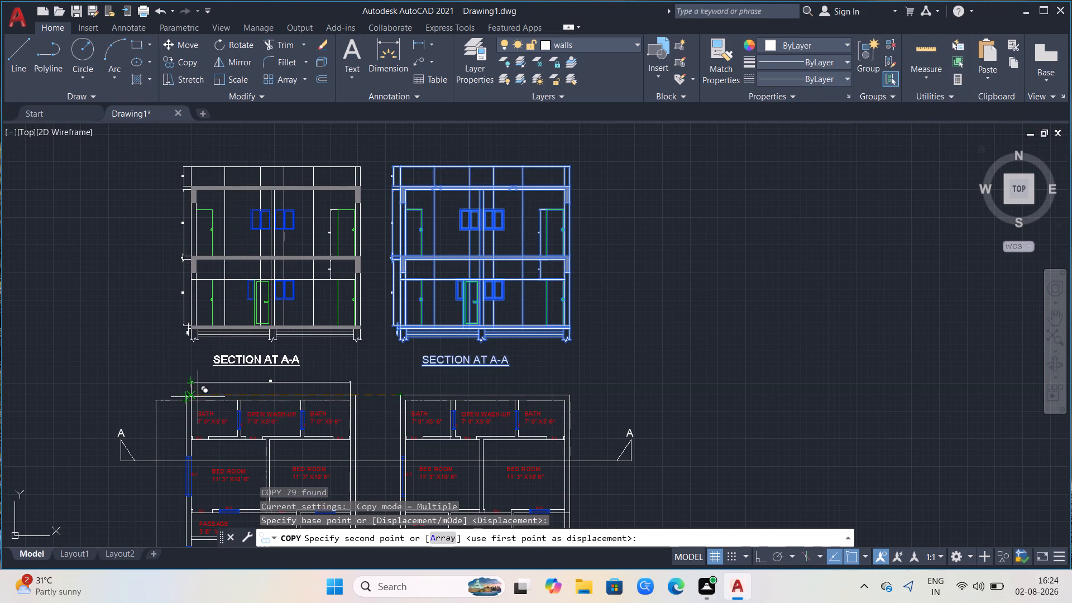
pyautogui.scroll(1, 198, 397)
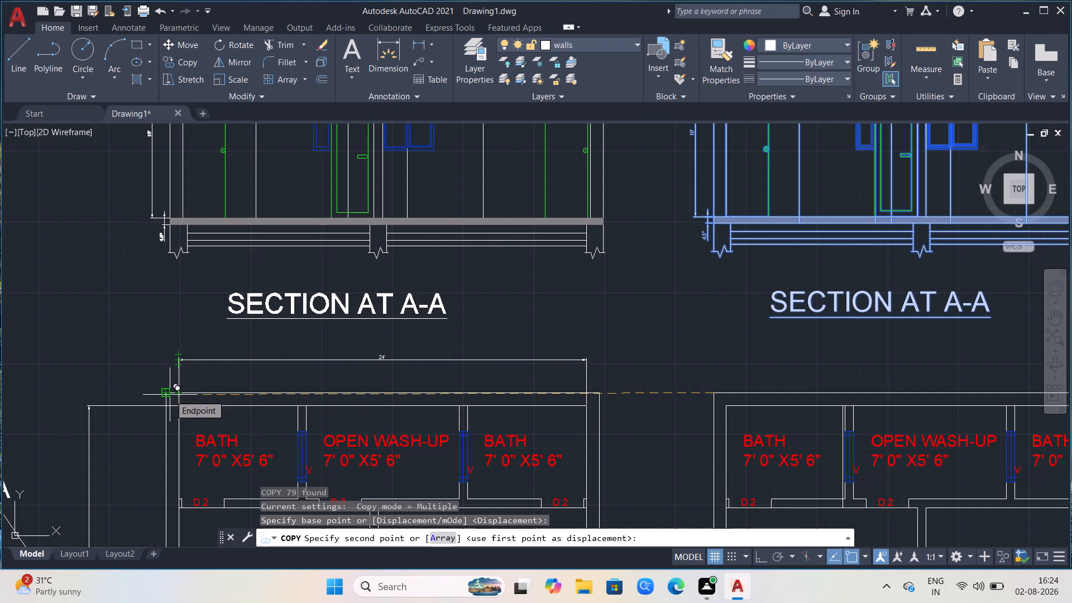
pyautogui.click(170, 395)
pyautogui.press('Escape')
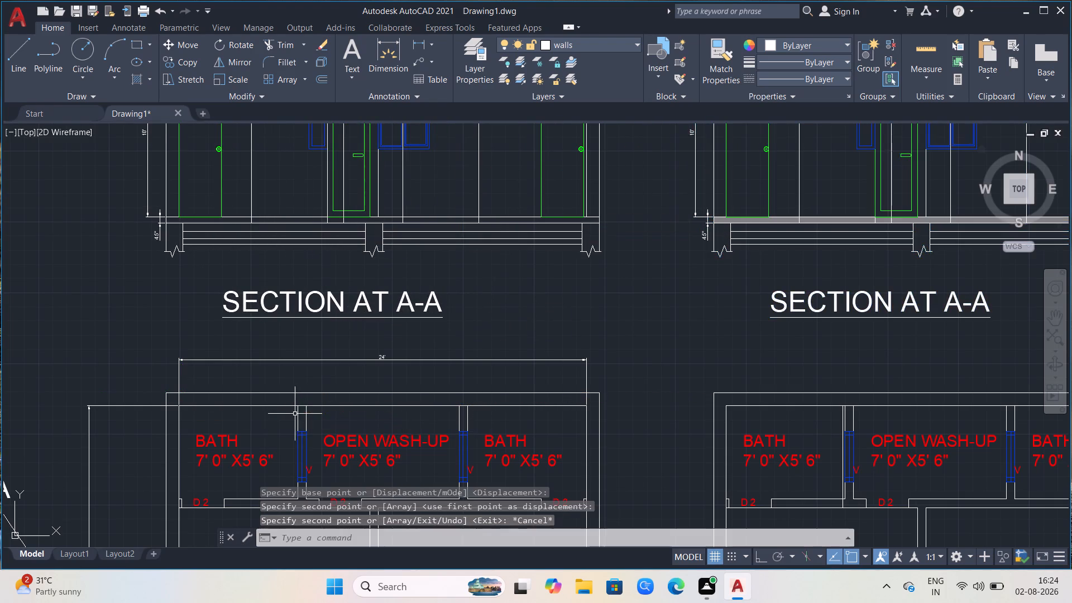
# Erase the four interior vertical projection lines, both upper-storey windows and the upper central wall from the copied section above the ground floor plan.
pyautogui.scroll(-2, 331, 381)
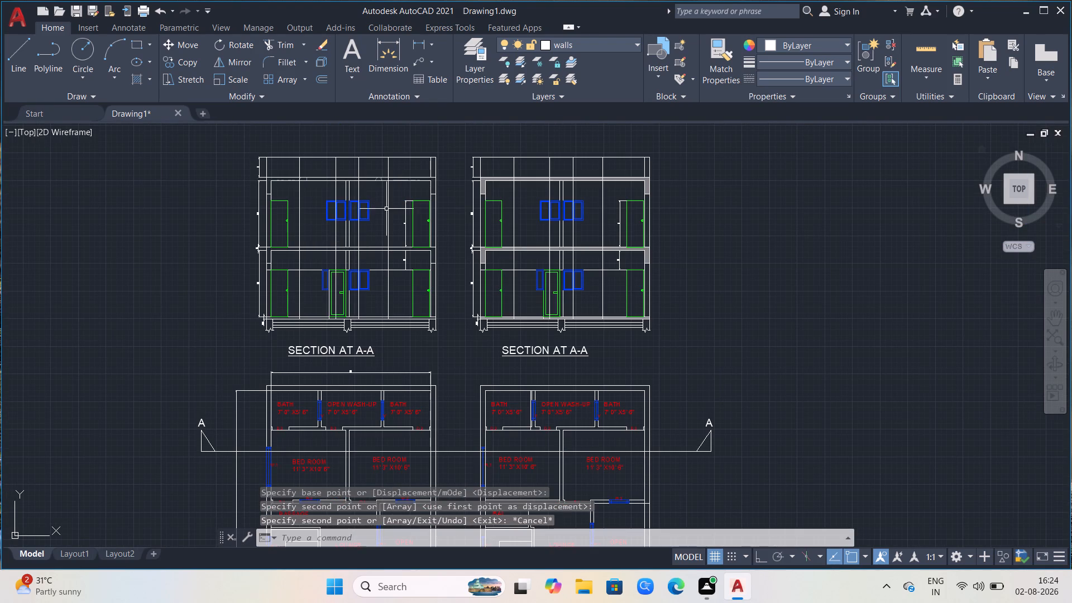
pyautogui.click(388, 217)
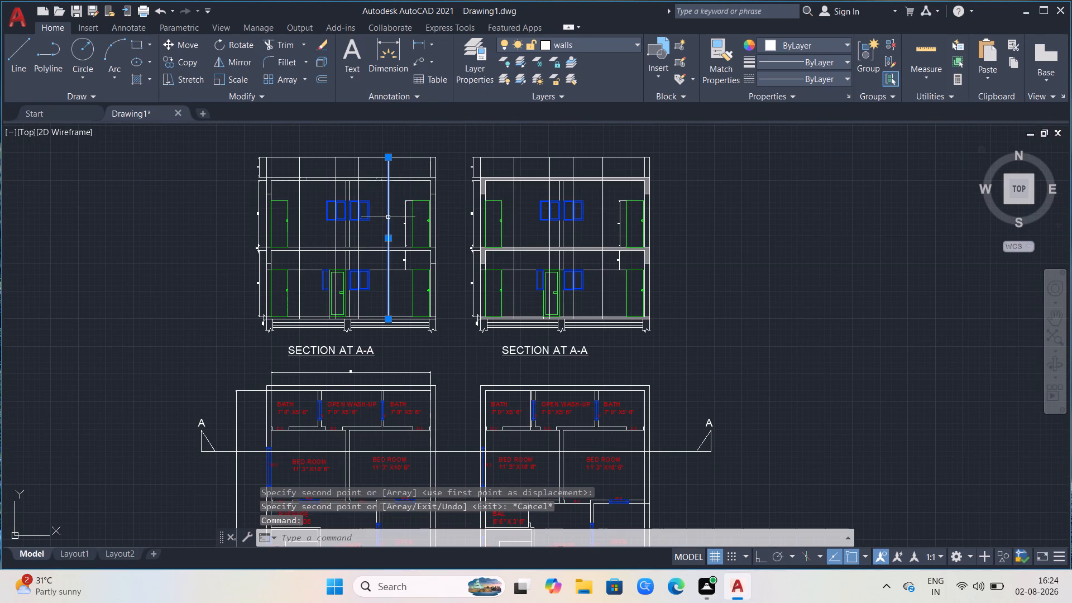
pyautogui.press('Delete')
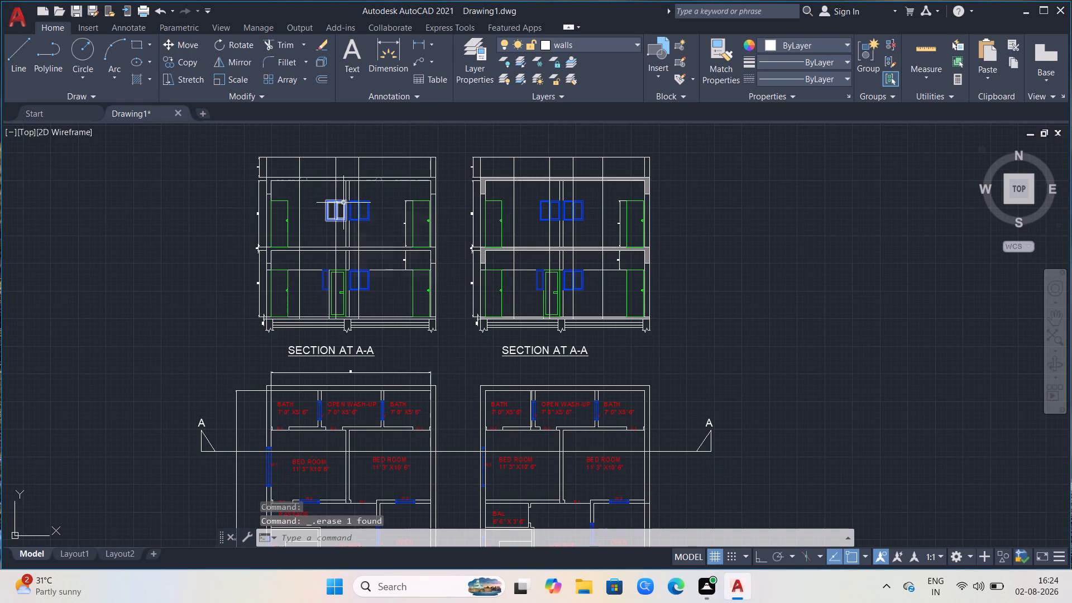
pyautogui.scroll(-1, 363, 218)
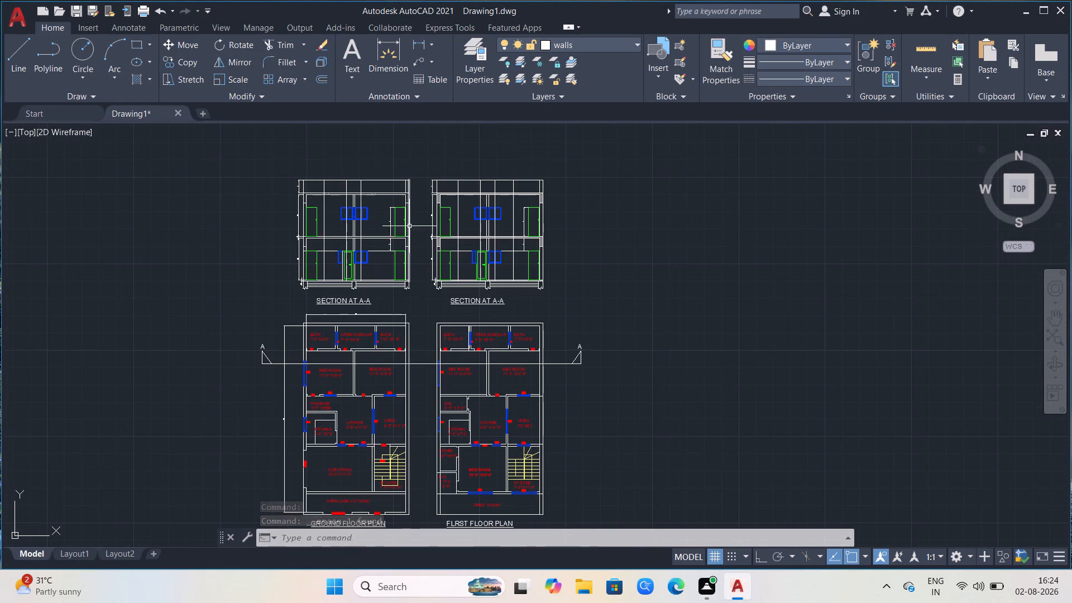
pyautogui.click(379, 214)
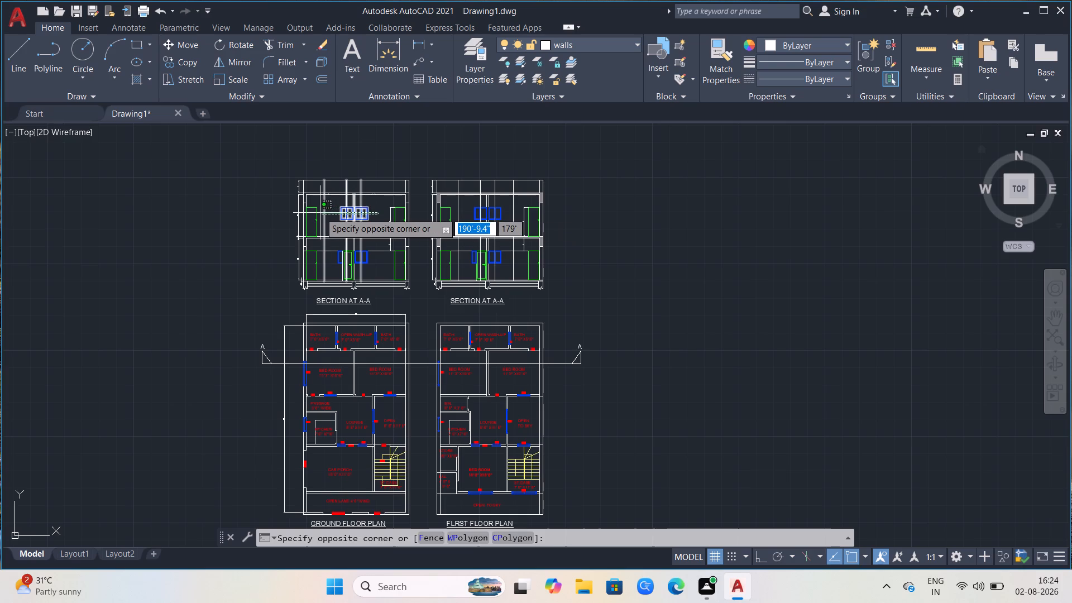
pyautogui.press('Delete')
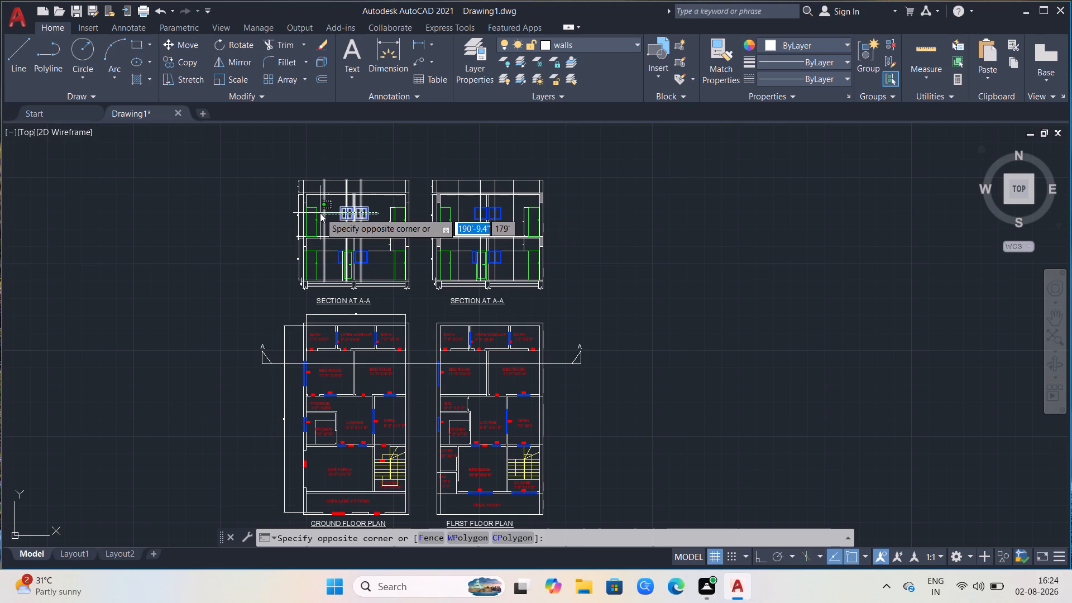
pyautogui.click(320, 213)
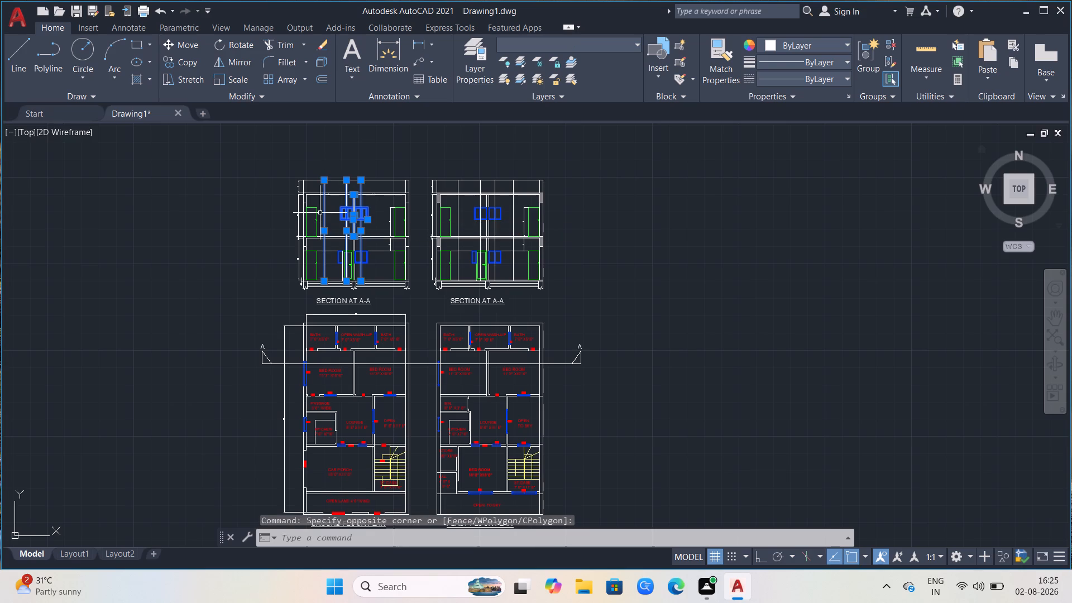
pyautogui.press('Insert')
pyautogui.press('Delete')
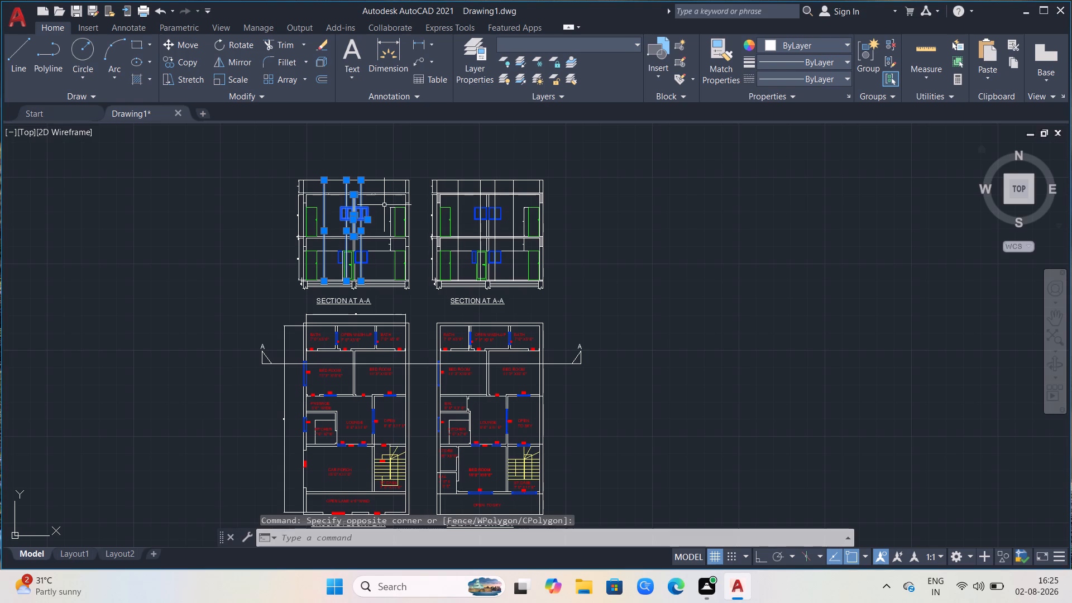
pyautogui.press('Delete')
# Erase the lower storey's windows, central wall, and left, middle and right-hand doors from the copied section.
pyautogui.scroll(1, 307, 293)
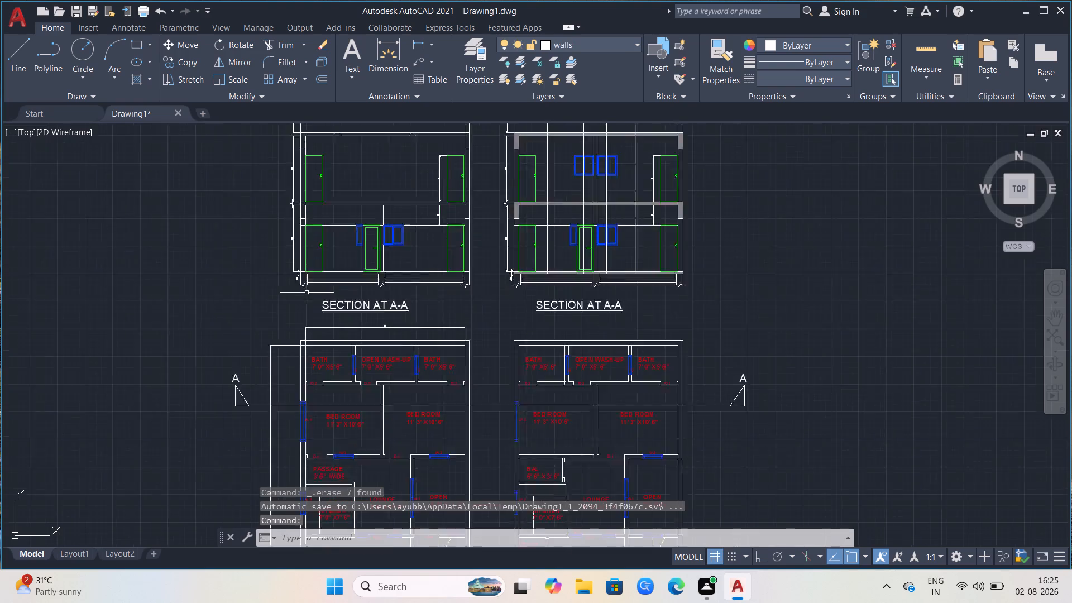
pyautogui.scroll(1, 307, 293)
pyautogui.click(472, 202)
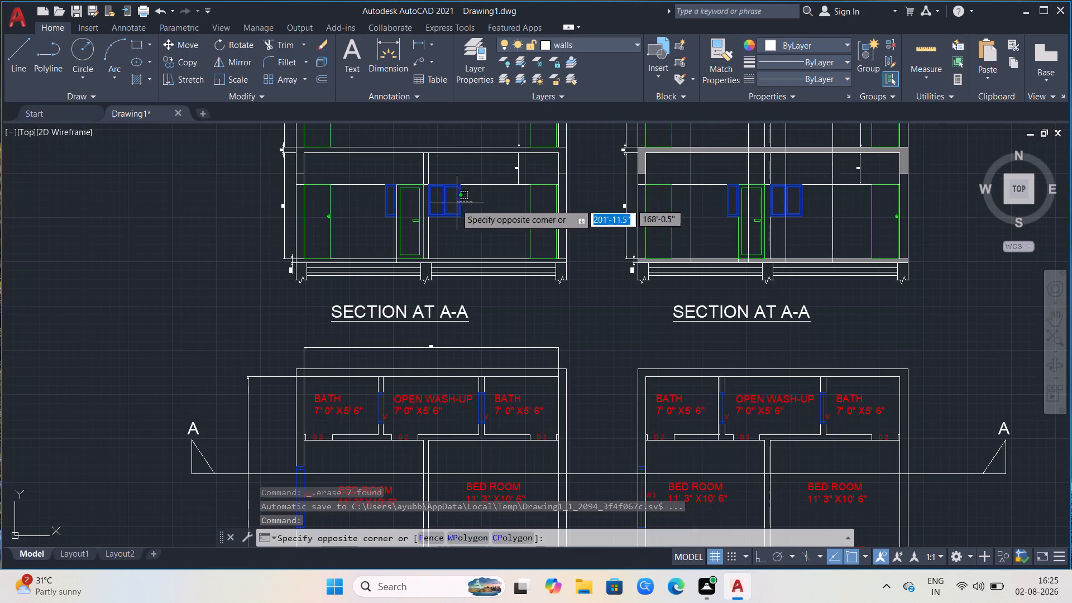
pyautogui.click(312, 209)
pyautogui.press('Delete')
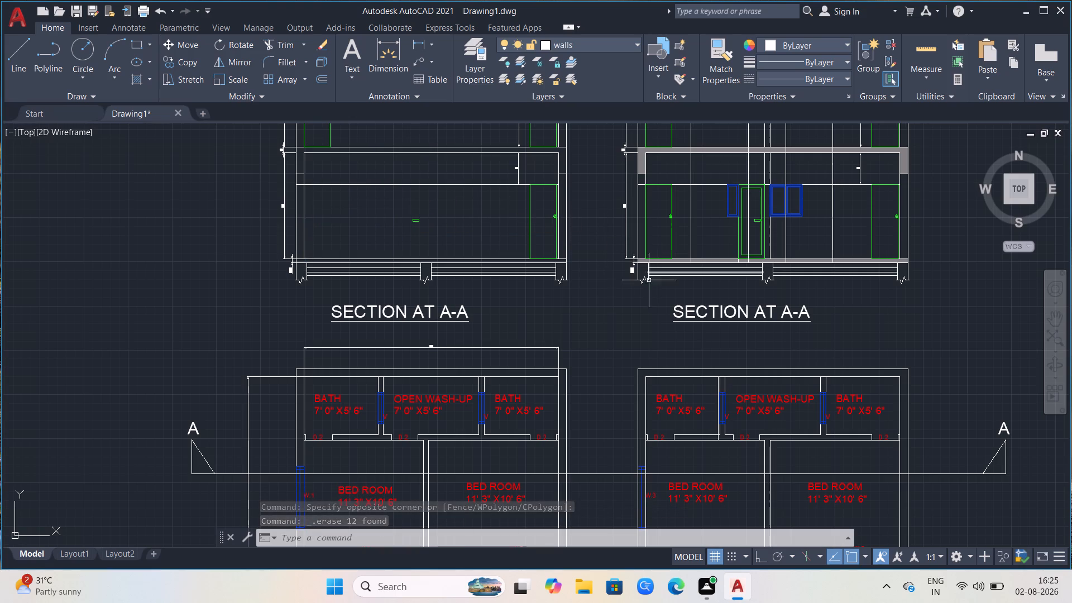
pyautogui.scroll(2, 547, 234)
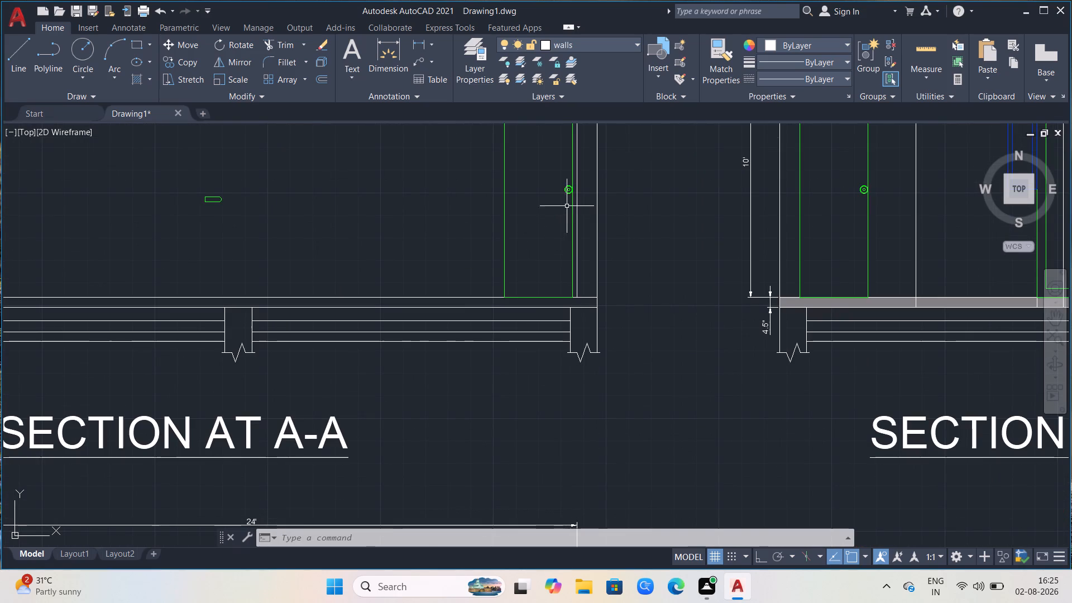
pyautogui.click(572, 205)
pyautogui.press('Delete')
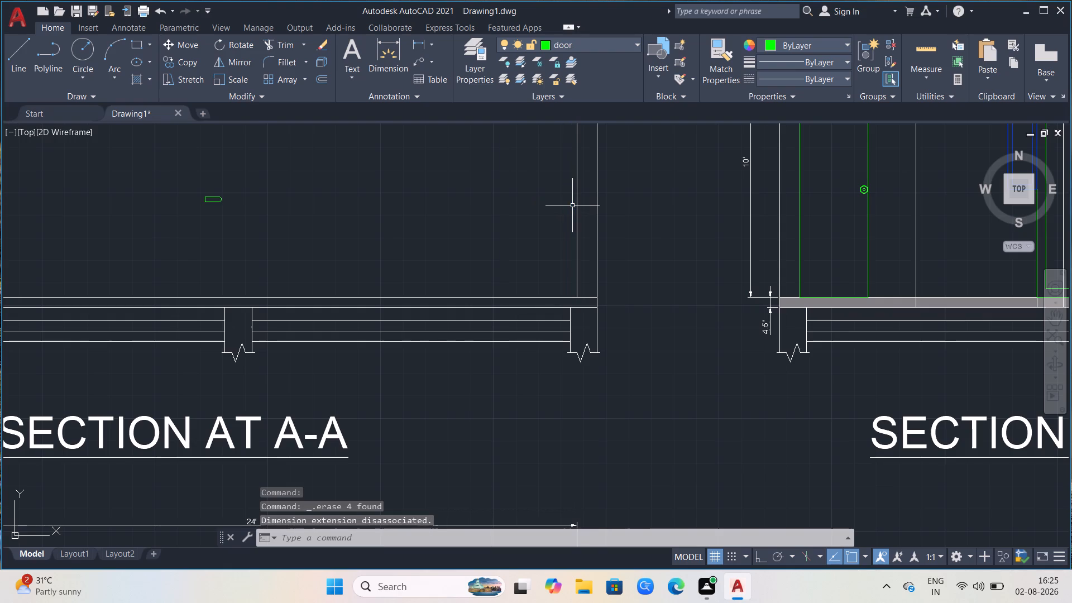
pyautogui.scroll(-1, 357, 286)
pyautogui.scroll(-1, 467, 369)
pyautogui.scroll(-1, 470, 323)
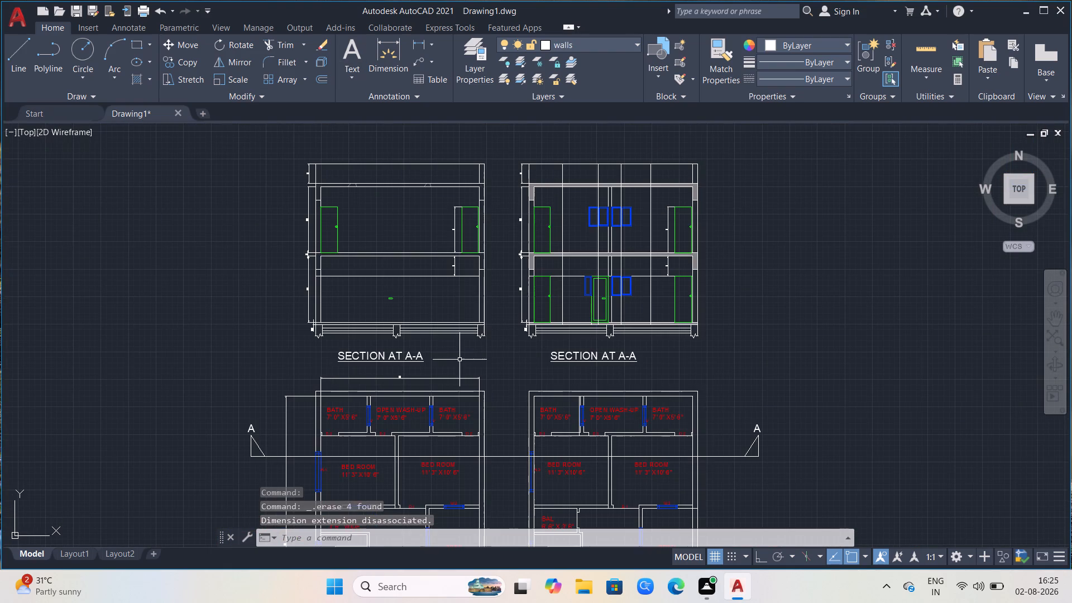
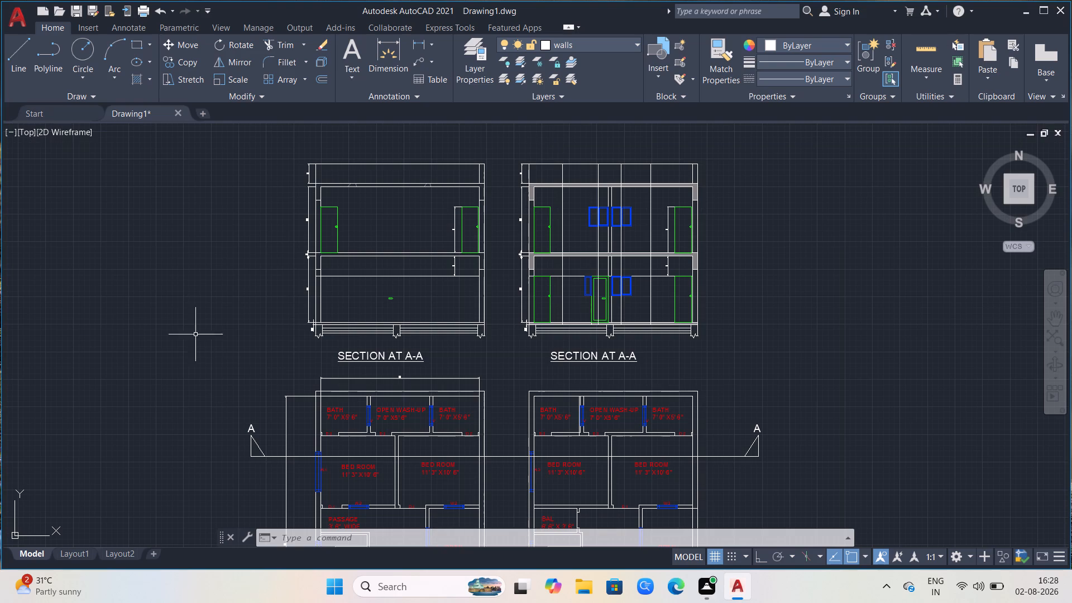
# Erase the leftover door handle and the short vertical dimension under the slab from the copied section's lower storey.
pyautogui.scroll(1, 344, 299)
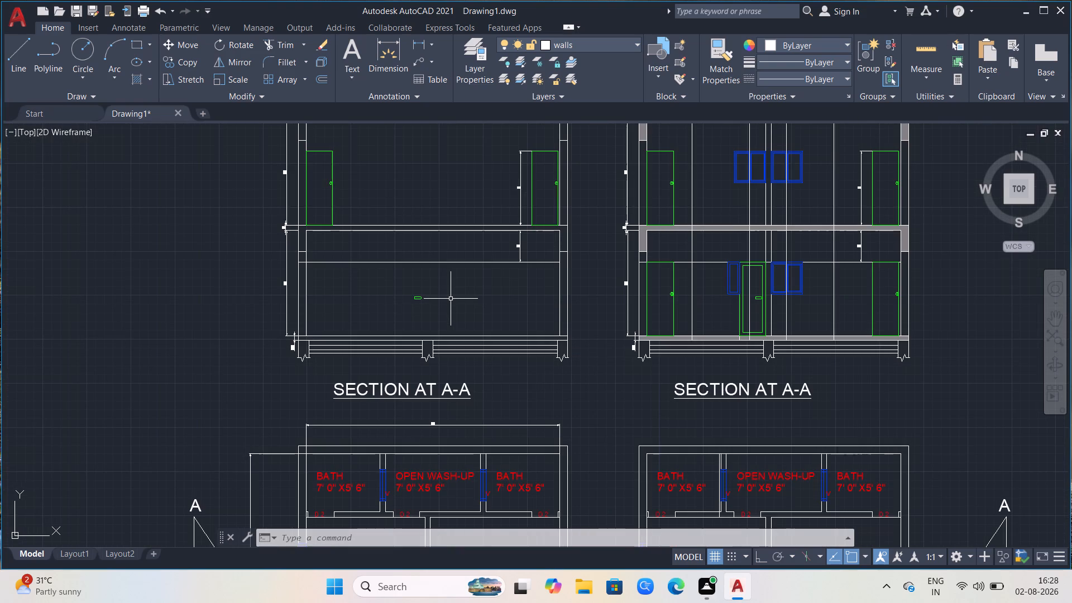
pyautogui.click(450, 299)
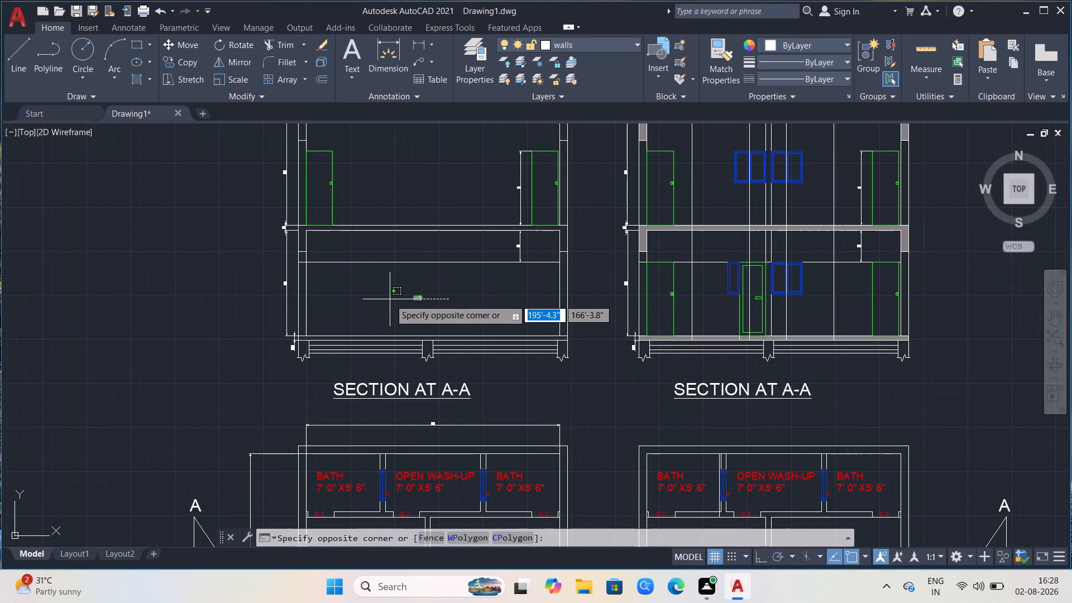
pyautogui.click(390, 299)
pyautogui.press('Delete')
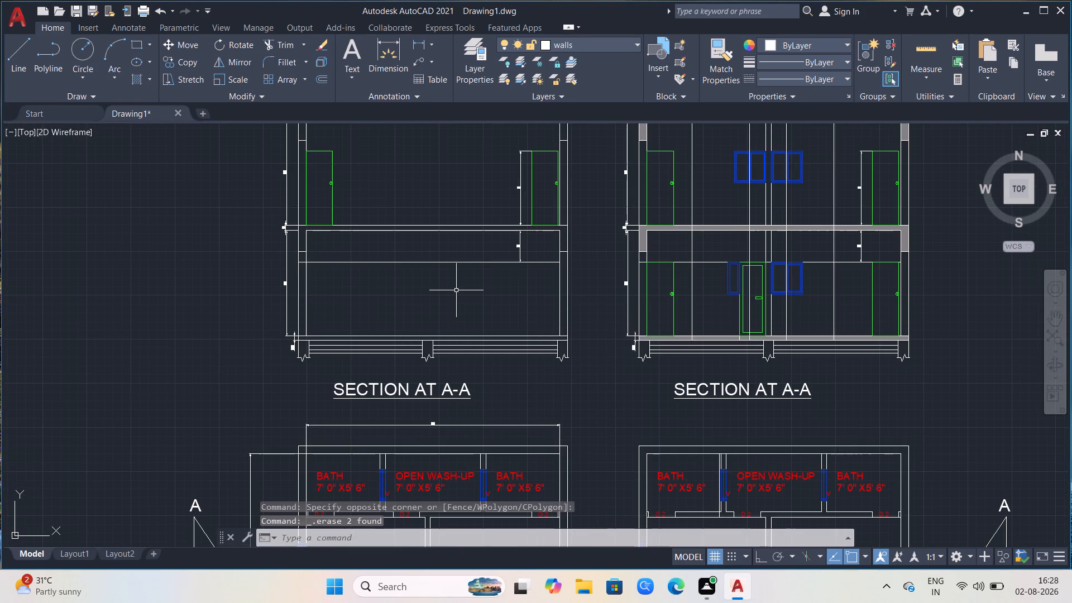
pyautogui.moveTo(538, 250); pyautogui.dragTo(533, 251)
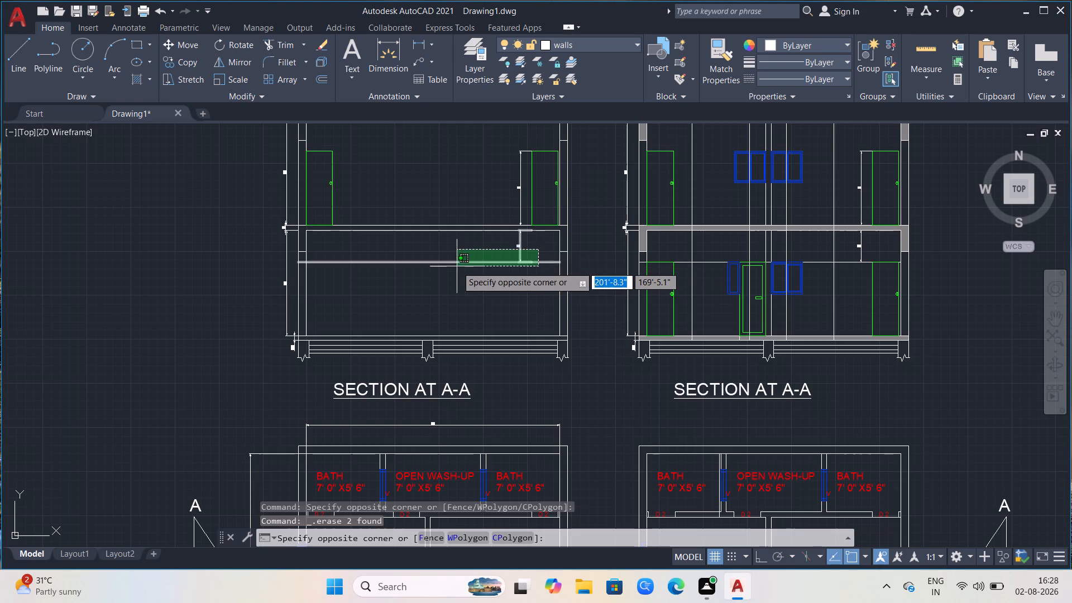
pyautogui.click(470, 251)
pyautogui.press('Delete')
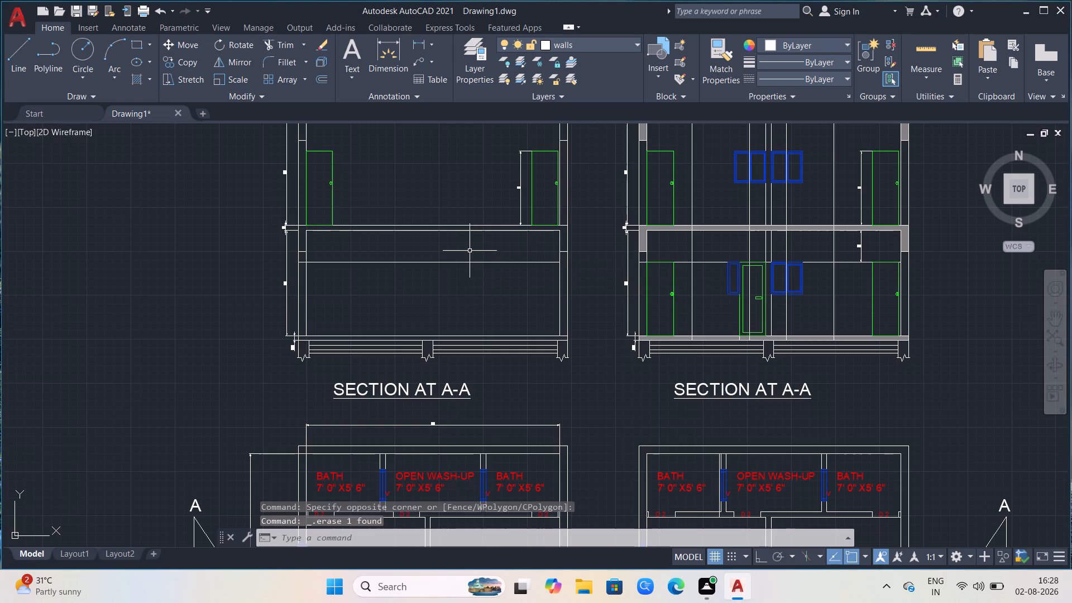
# Erase the right-hand door with its 7' height dimension and the left-hand door from the copied section's upper storey.
pyautogui.scroll(-1, 467, 340)
pyautogui.scroll(2, 461, 232)
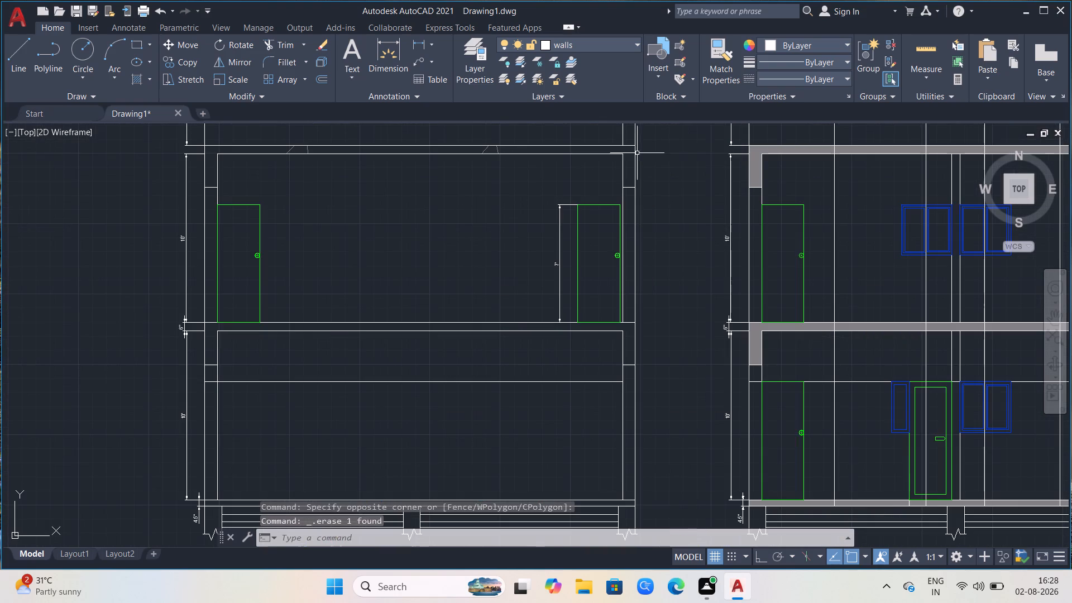
pyautogui.moveTo(596, 176); pyautogui.dragTo(595, 203)
pyautogui.click(552, 251)
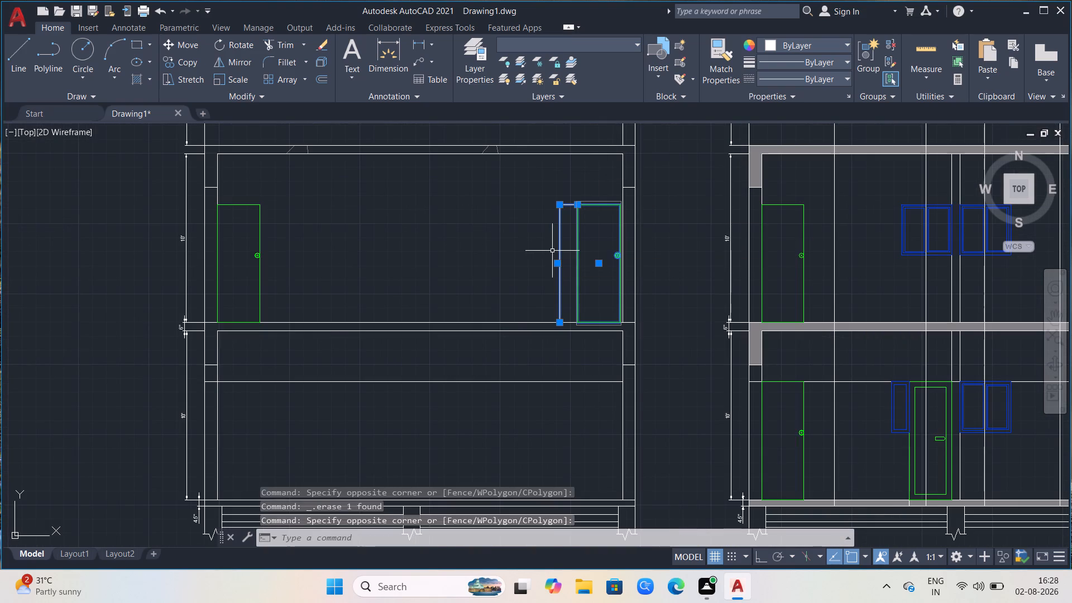
pyautogui.press('Delete')
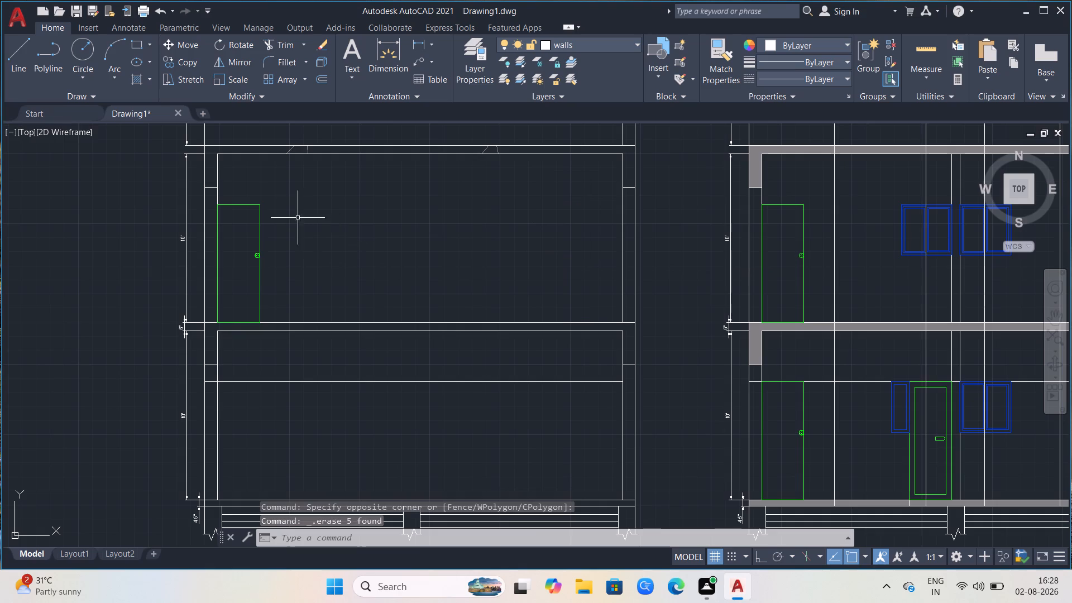
pyautogui.moveTo(298, 217); pyautogui.dragTo(276, 235)
pyautogui.click(236, 292)
pyautogui.press('Delete')
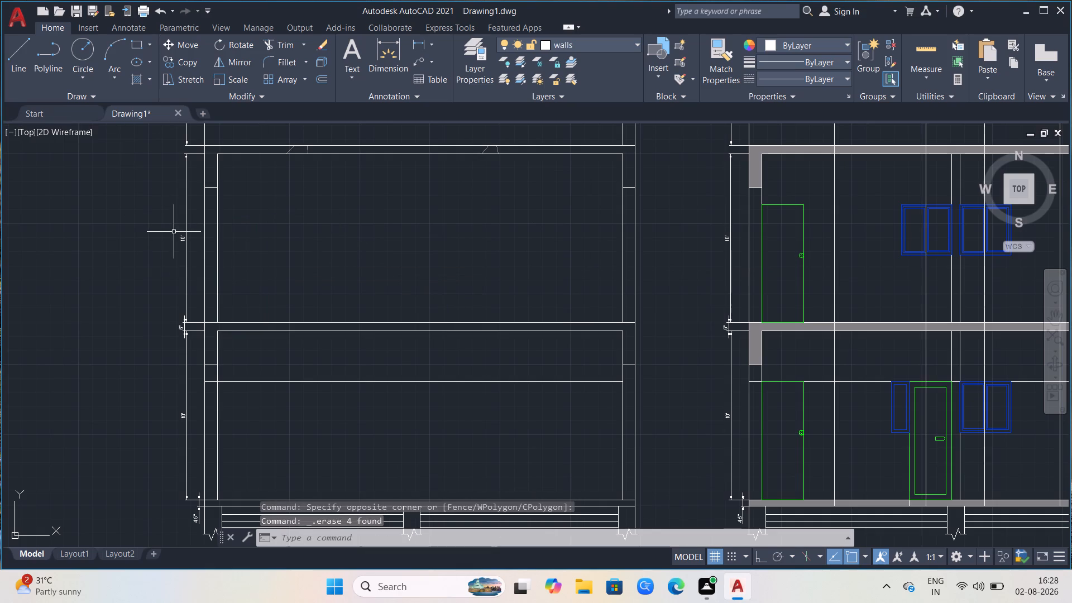
# Erase both 10' storey-height dimensions and the 6" slab dimension along the copied section's outer left wall.
pyautogui.click(186, 247)
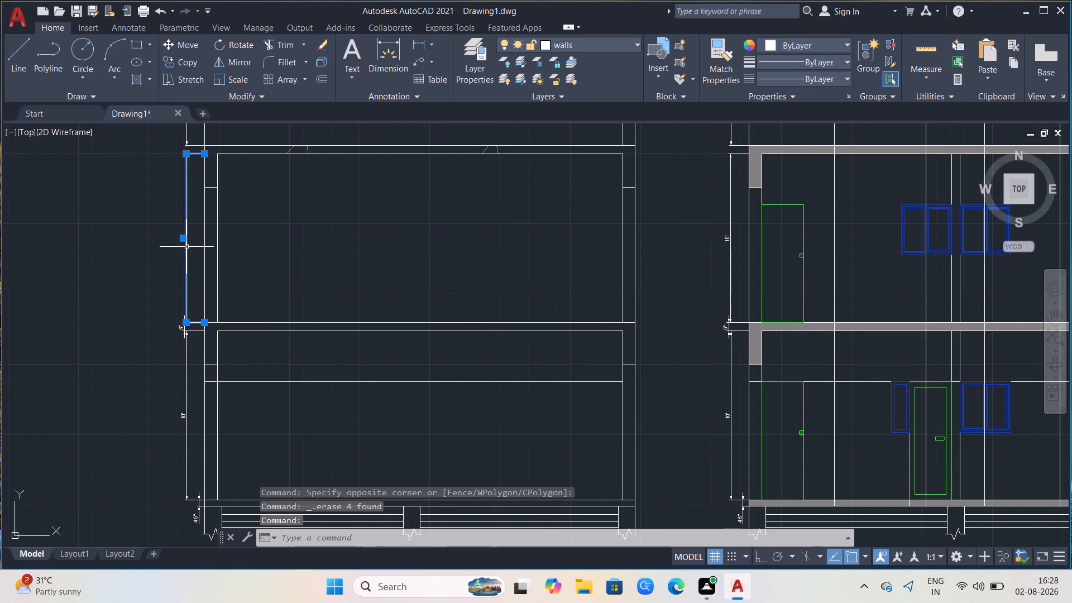
pyautogui.click(193, 333)
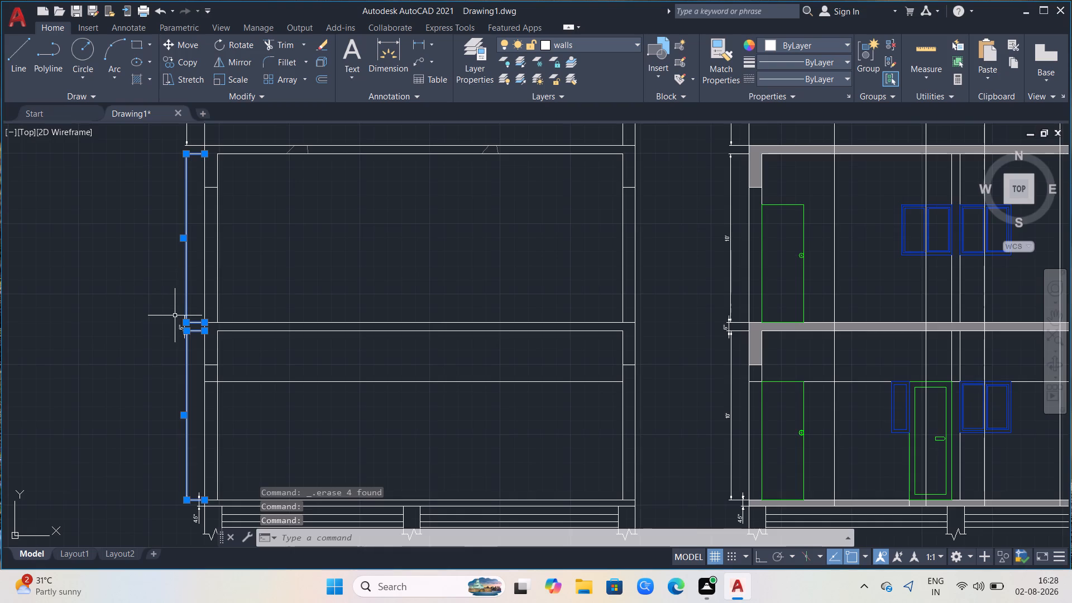
pyautogui.scroll(4, 175, 316)
pyautogui.click(232, 380)
pyautogui.click(245, 382)
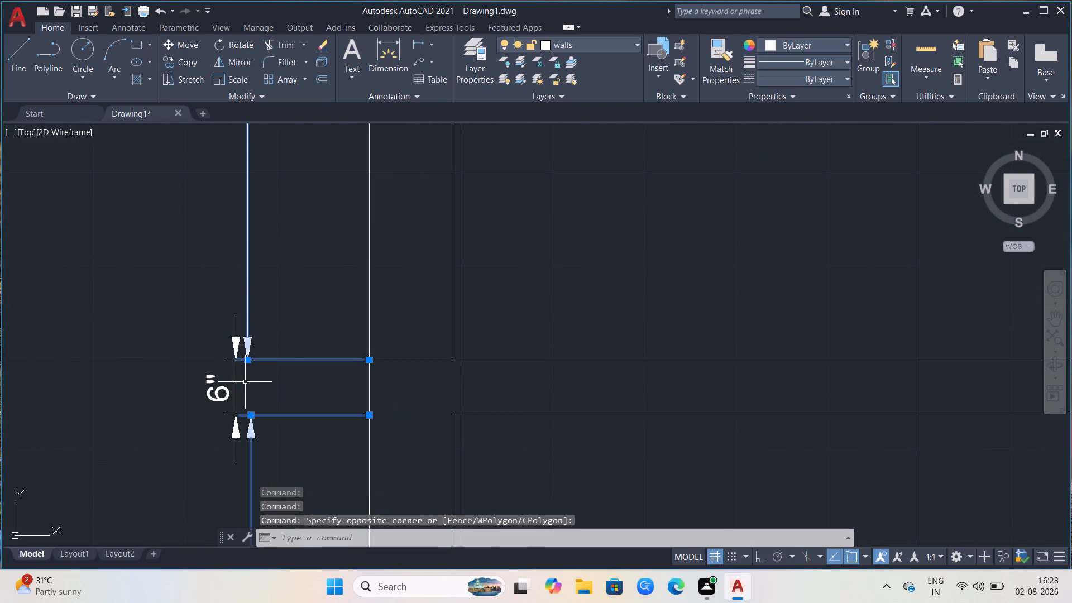
pyautogui.click(243, 382)
pyautogui.click(222, 384)
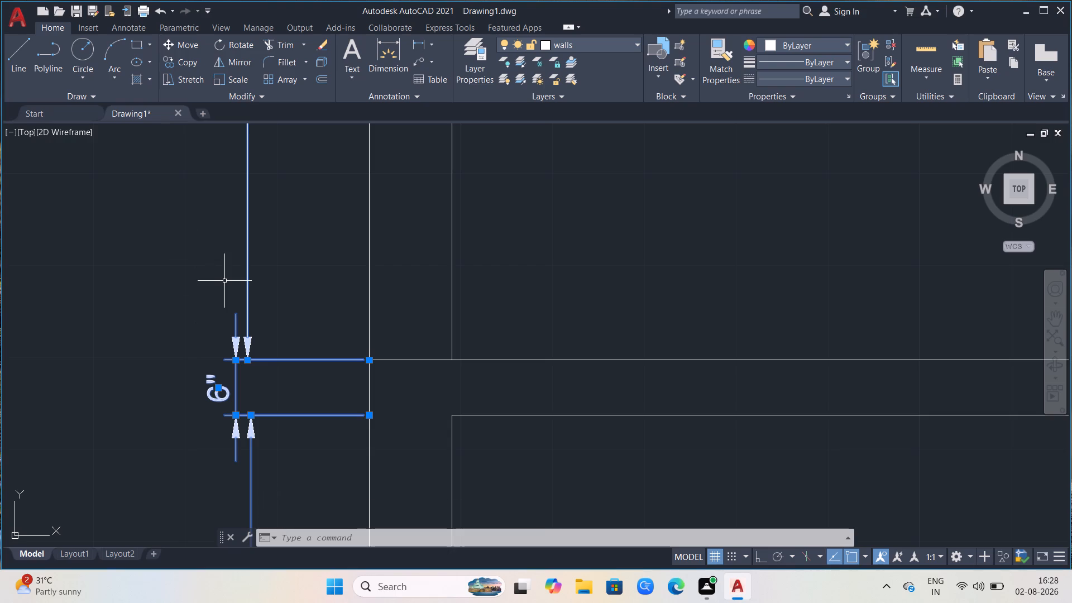
pyautogui.press('Delete')
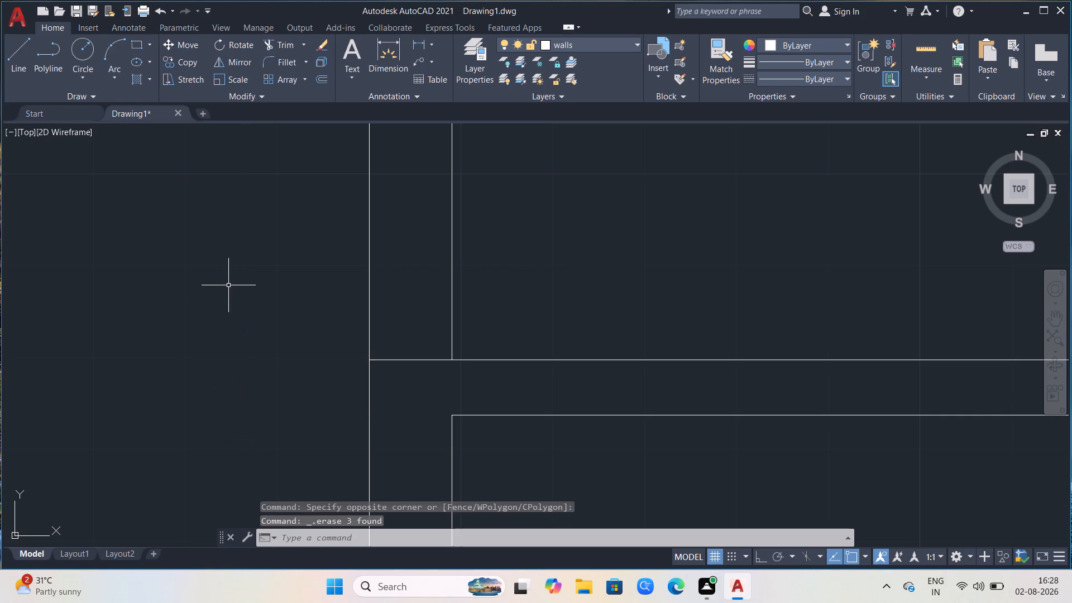
# Erase the 4.5" floor-thickness dimension at the base of the copied section's left wall.
pyautogui.scroll(-1, 252, 283)
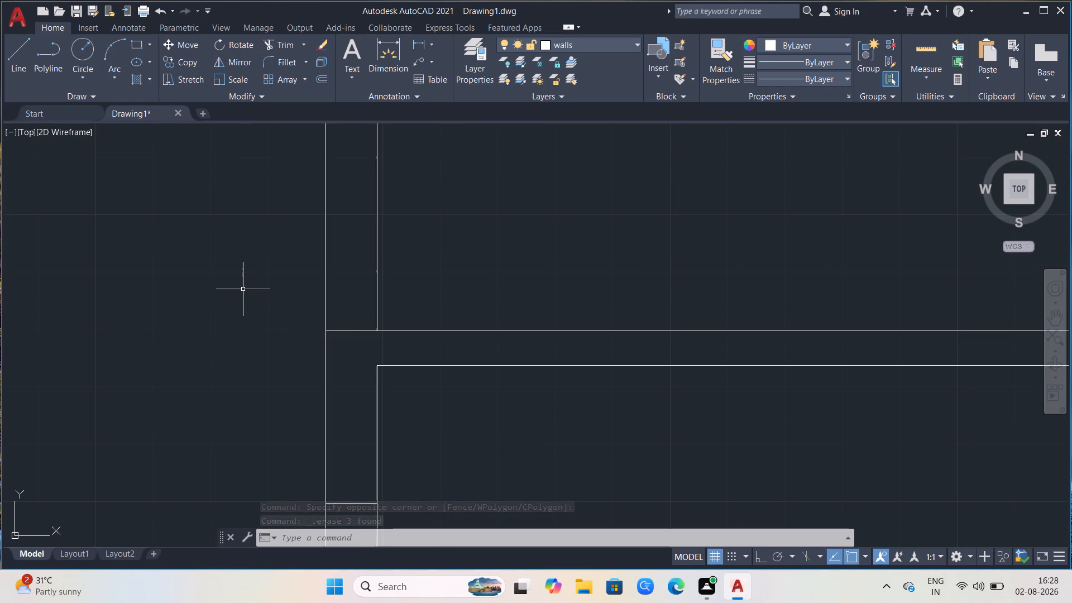
pyautogui.scroll(-3, 368, 321)
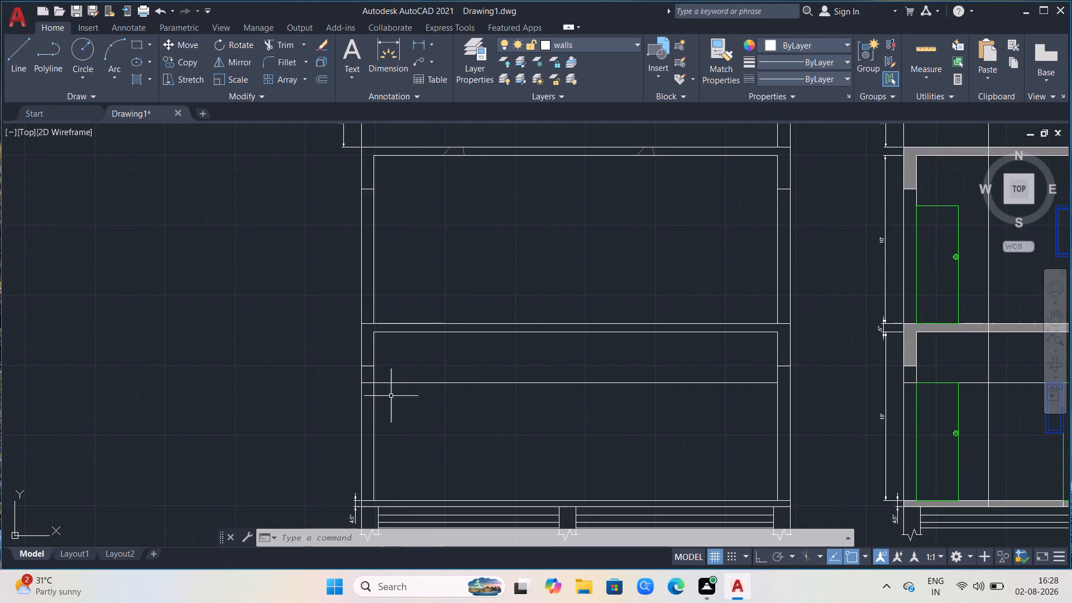
pyautogui.scroll(-2, 365, 404)
pyautogui.scroll(3, 355, 451)
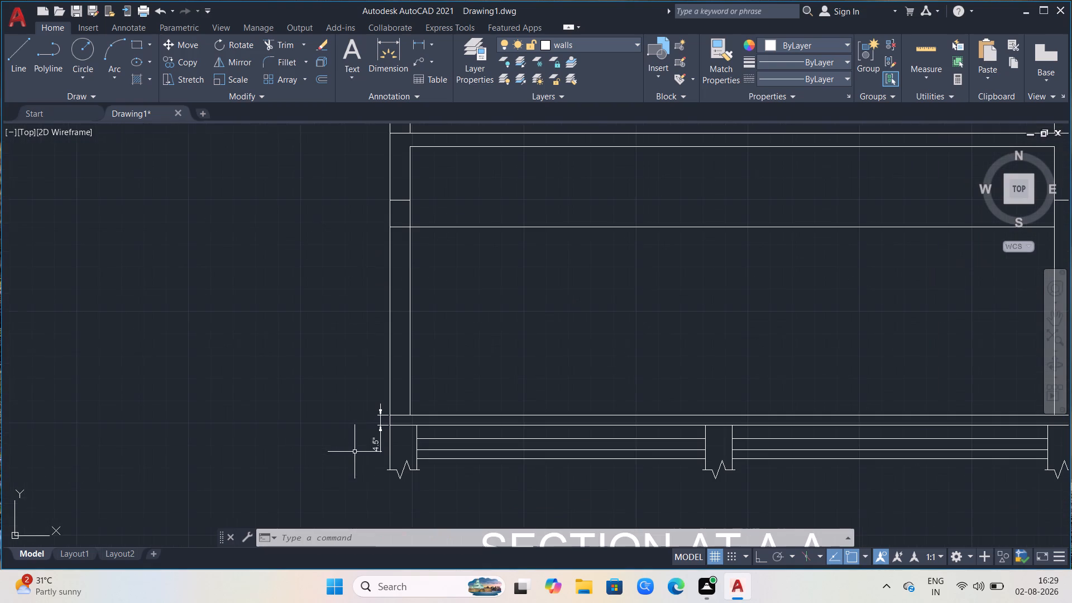
pyautogui.click(386, 412)
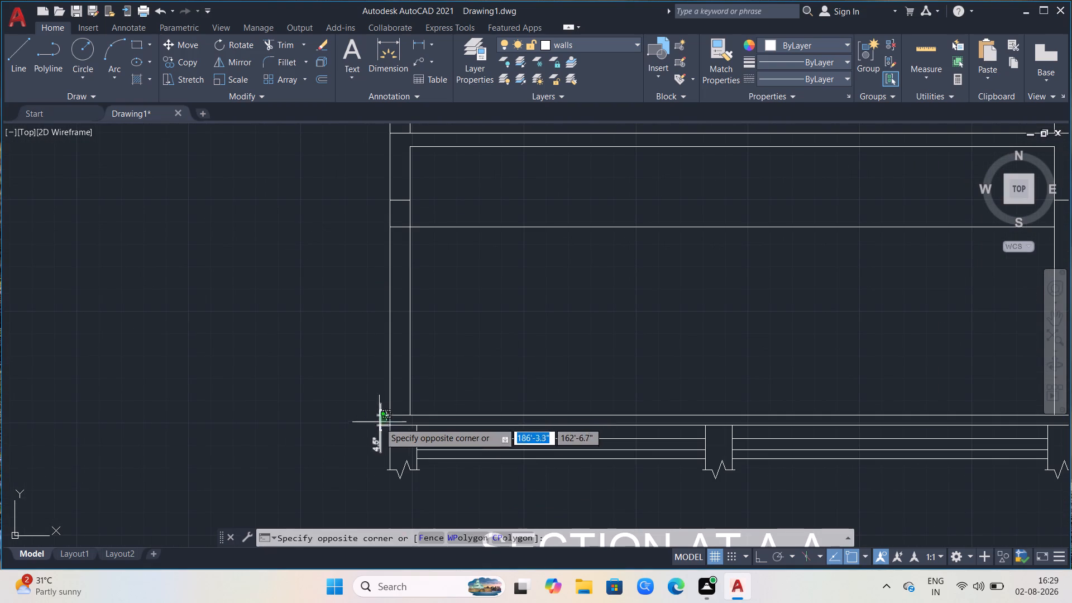
pyautogui.click(371, 426)
pyautogui.press('Delete')
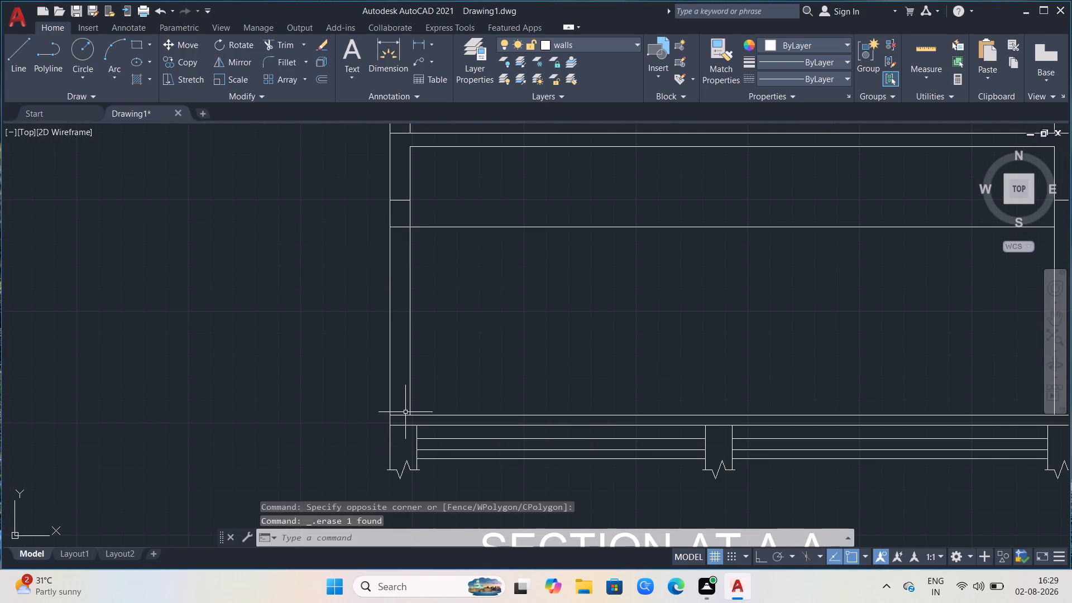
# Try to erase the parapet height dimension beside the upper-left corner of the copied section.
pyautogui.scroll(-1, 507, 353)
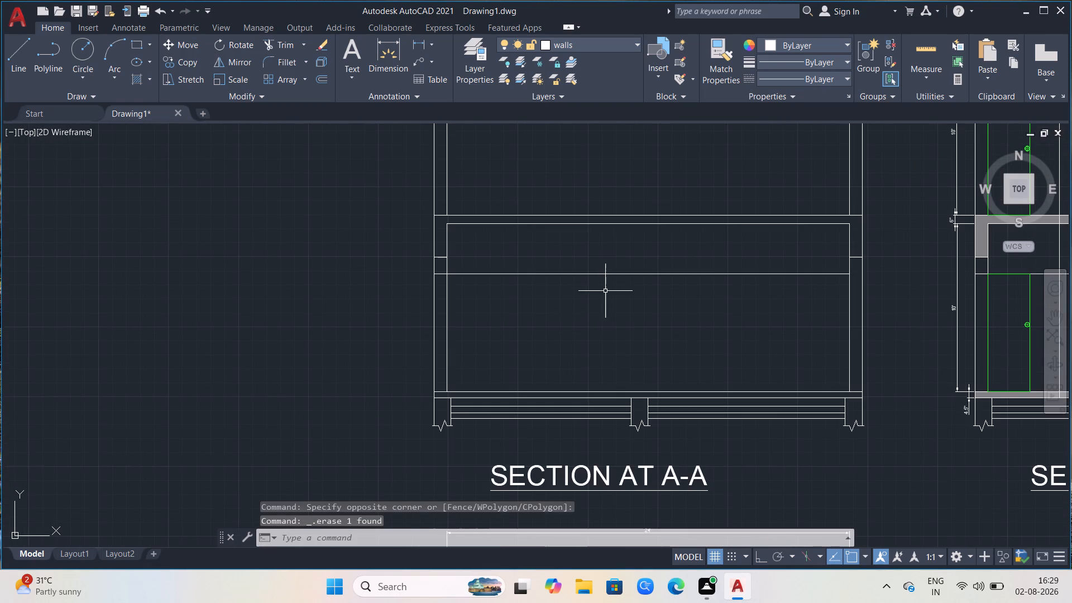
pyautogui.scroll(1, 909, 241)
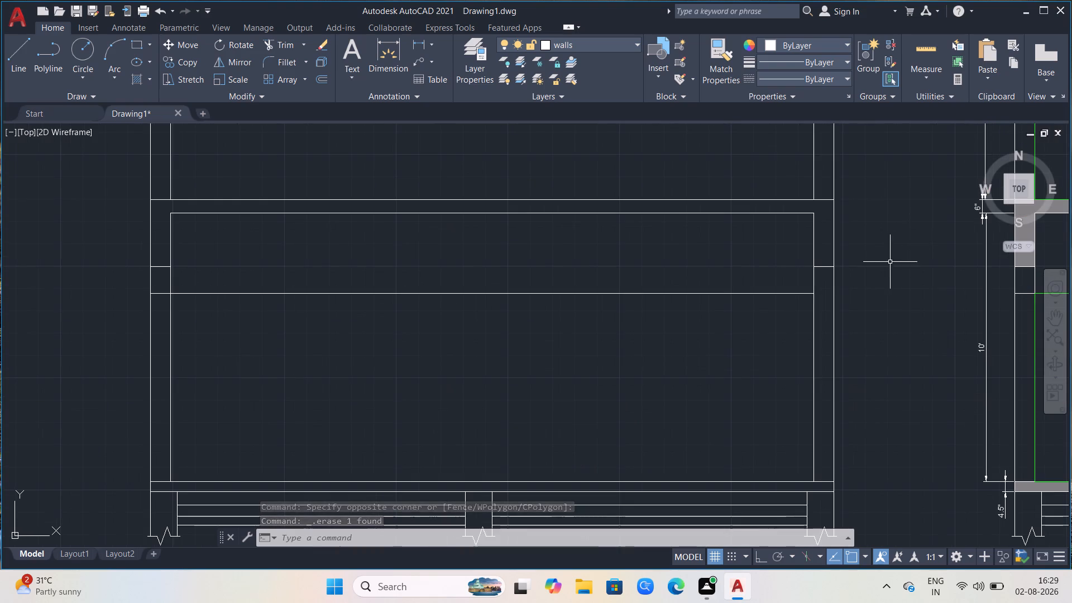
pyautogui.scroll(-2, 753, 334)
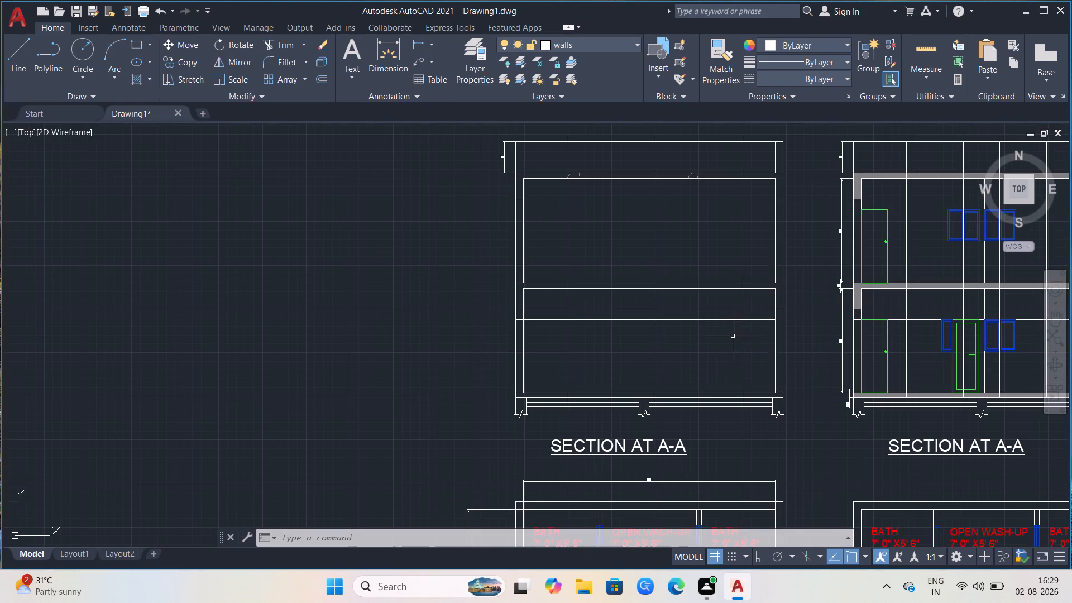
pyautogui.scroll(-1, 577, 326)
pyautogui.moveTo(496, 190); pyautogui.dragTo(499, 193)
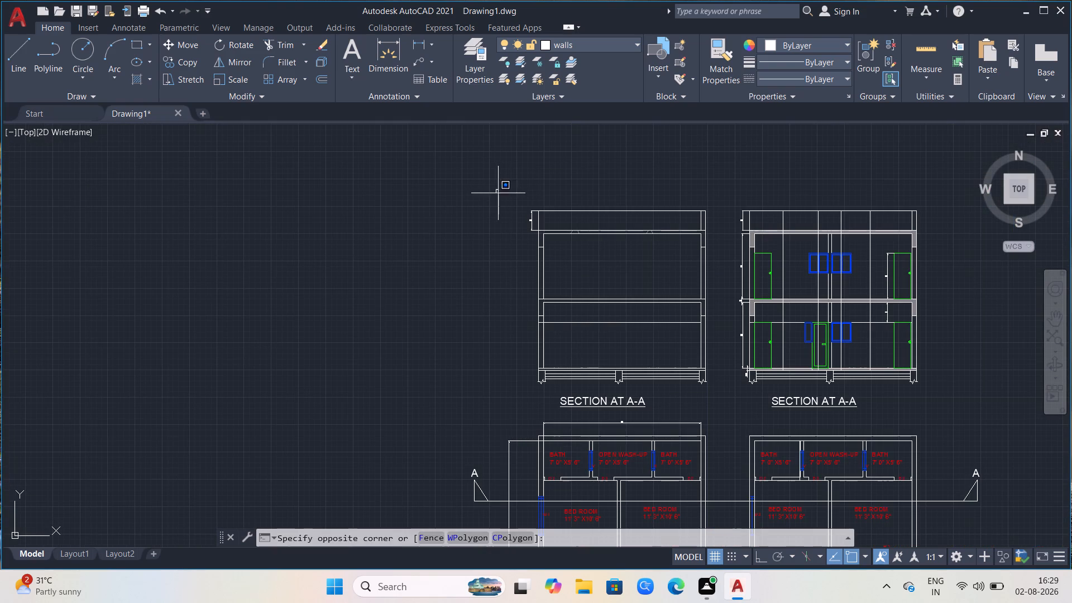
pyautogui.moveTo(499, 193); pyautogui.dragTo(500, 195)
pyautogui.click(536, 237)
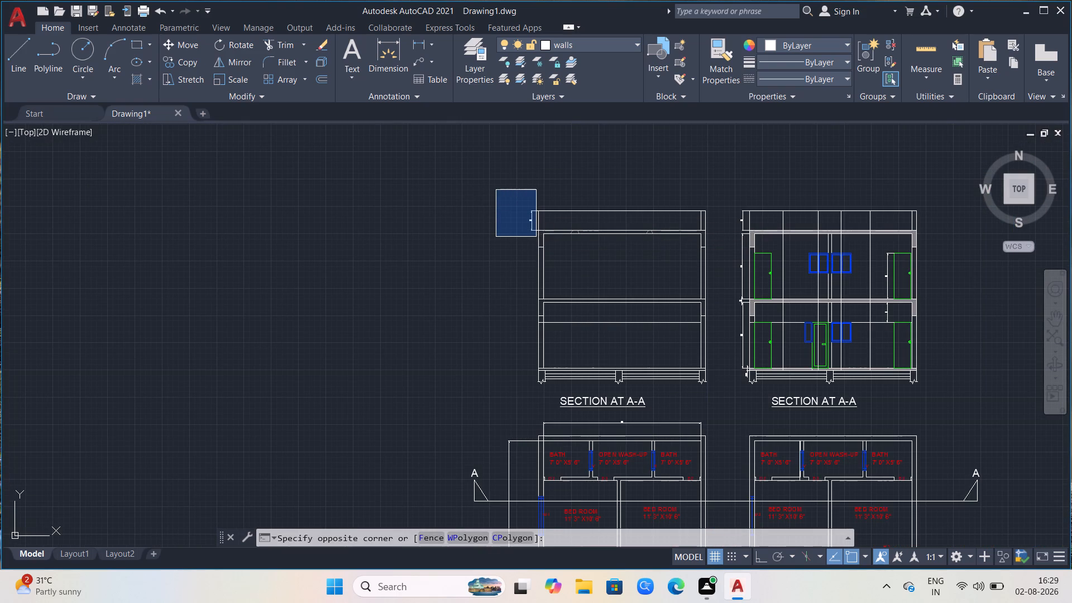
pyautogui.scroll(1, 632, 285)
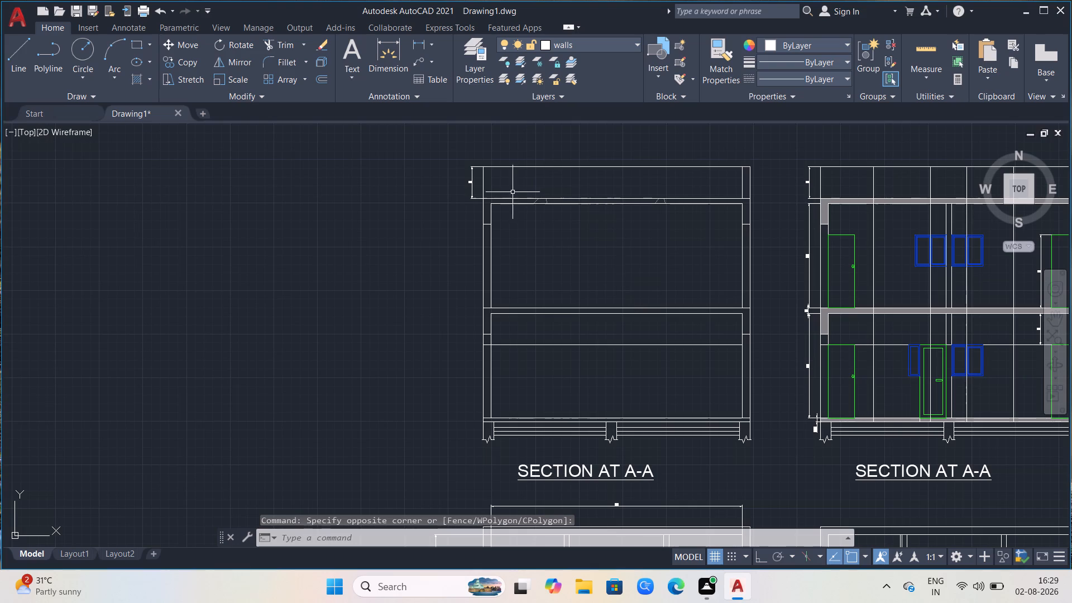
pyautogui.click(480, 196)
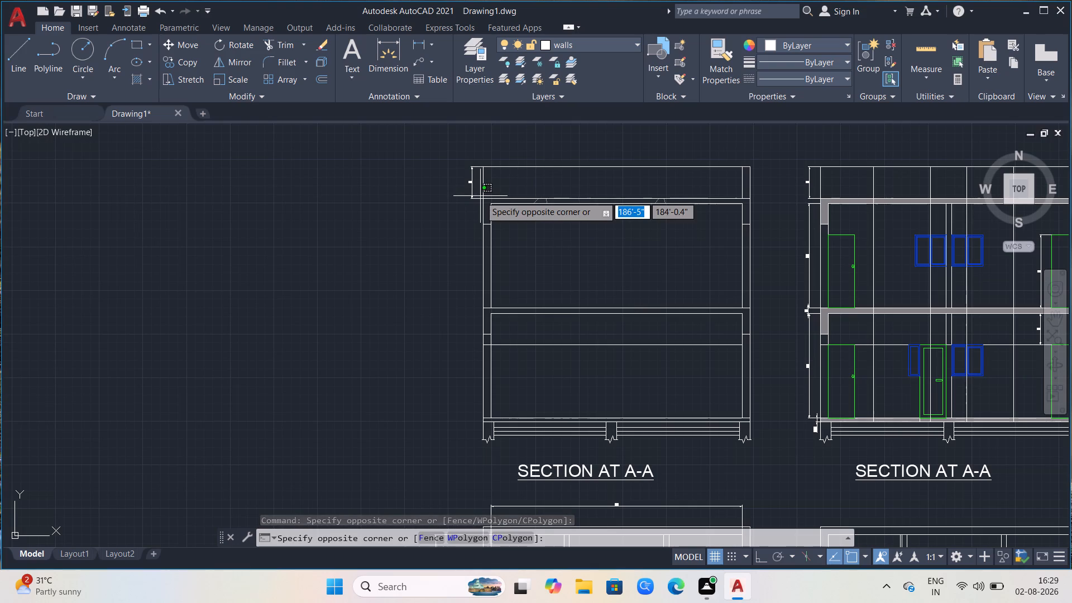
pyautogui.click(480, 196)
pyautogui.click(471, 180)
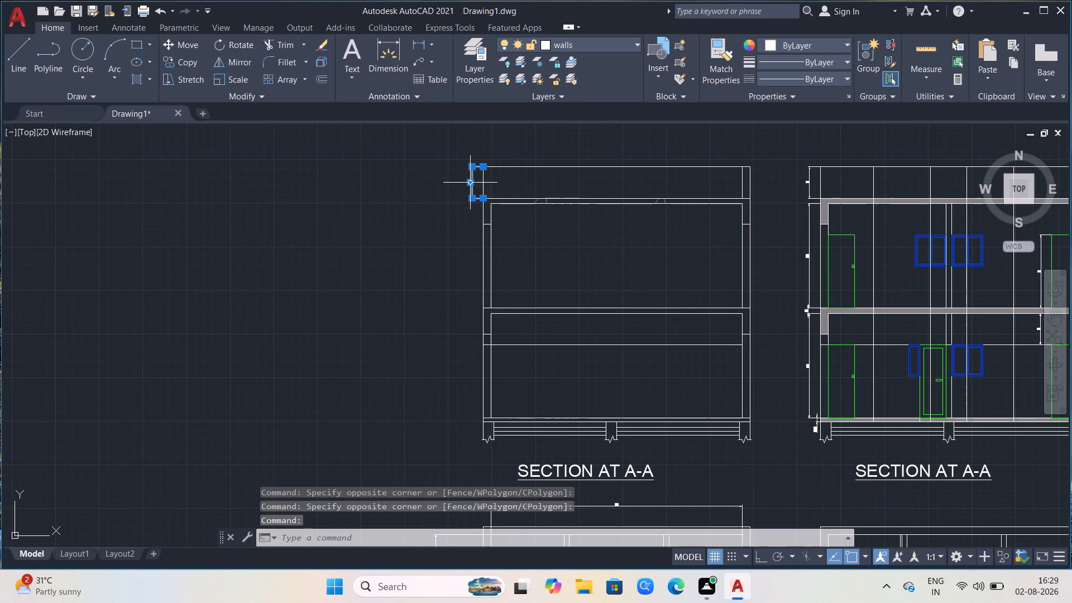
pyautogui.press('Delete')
# Erase the sparse hatch filling the roof slab and intermediate floor slab of the copied section.
pyautogui.scroll(2, 559, 203)
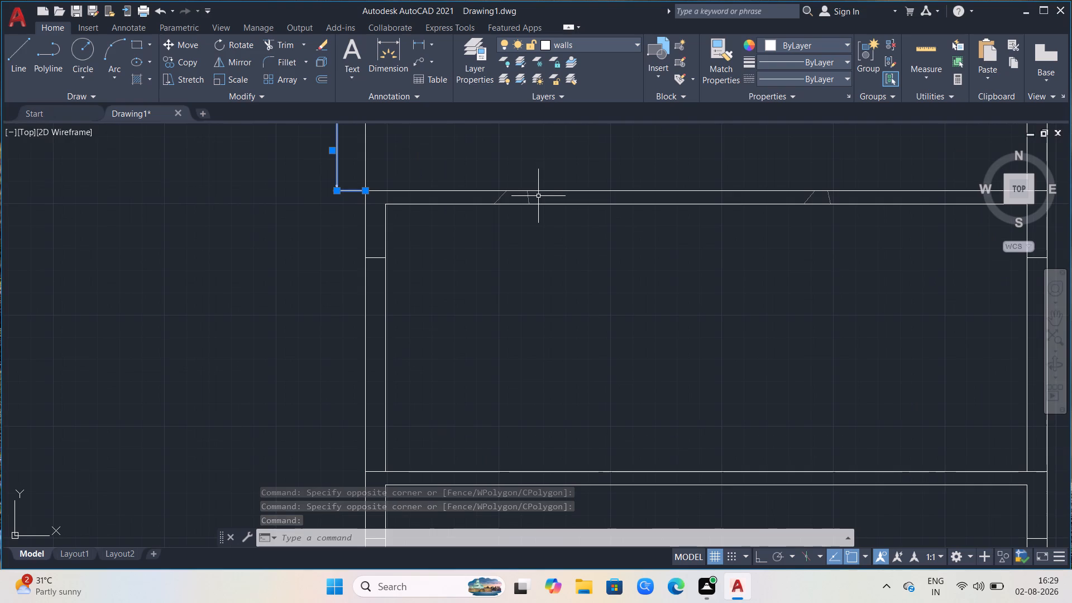
pyautogui.click(538, 196)
pyautogui.click(509, 198)
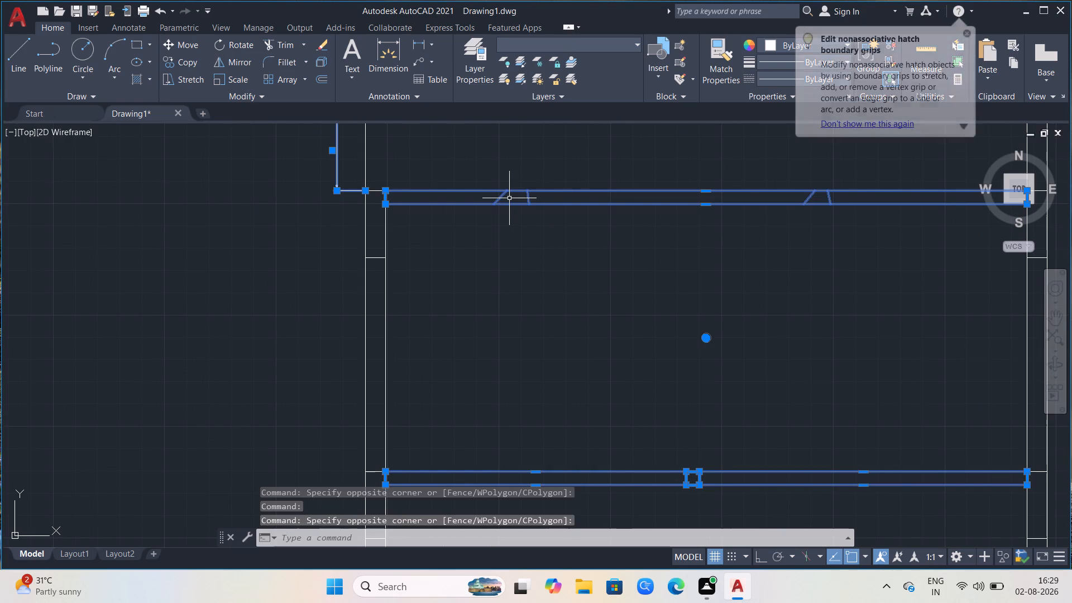
pyautogui.press('Escape')
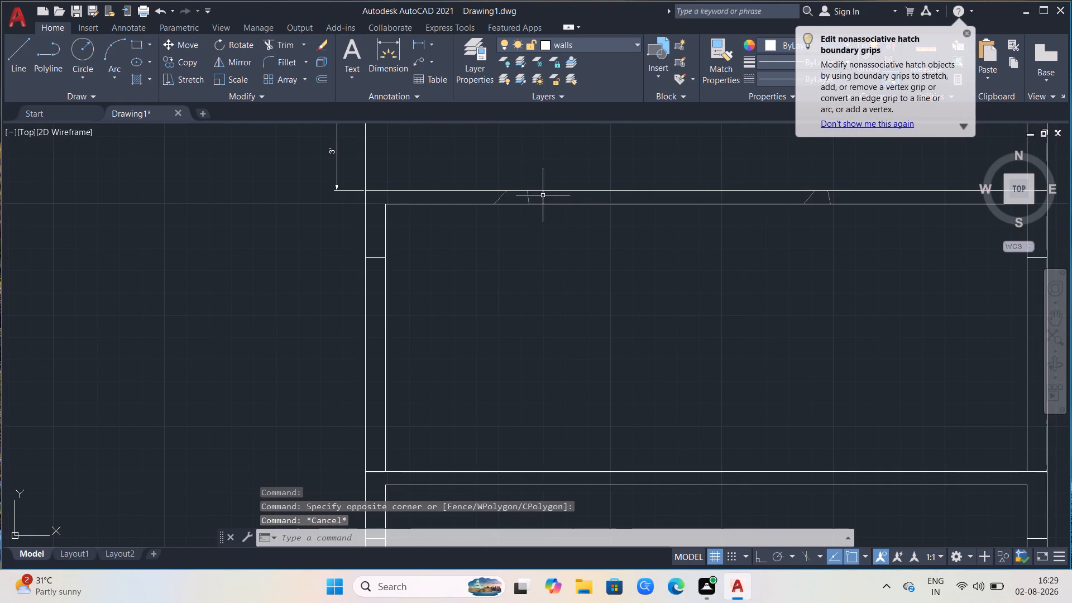
pyautogui.click(529, 199)
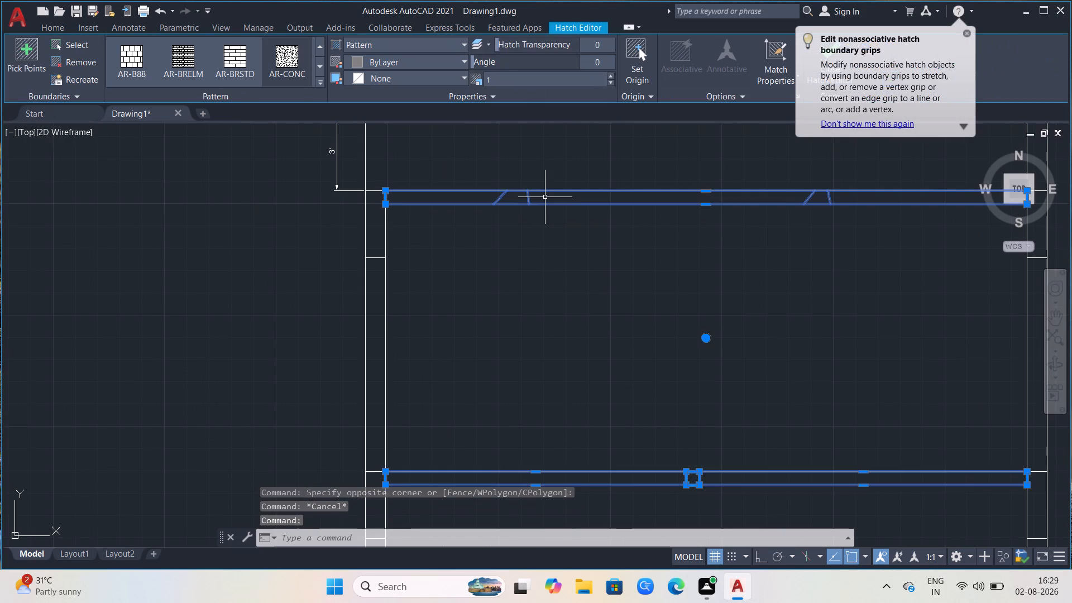
pyautogui.press('Escape')
pyautogui.scroll(3, 515, 198)
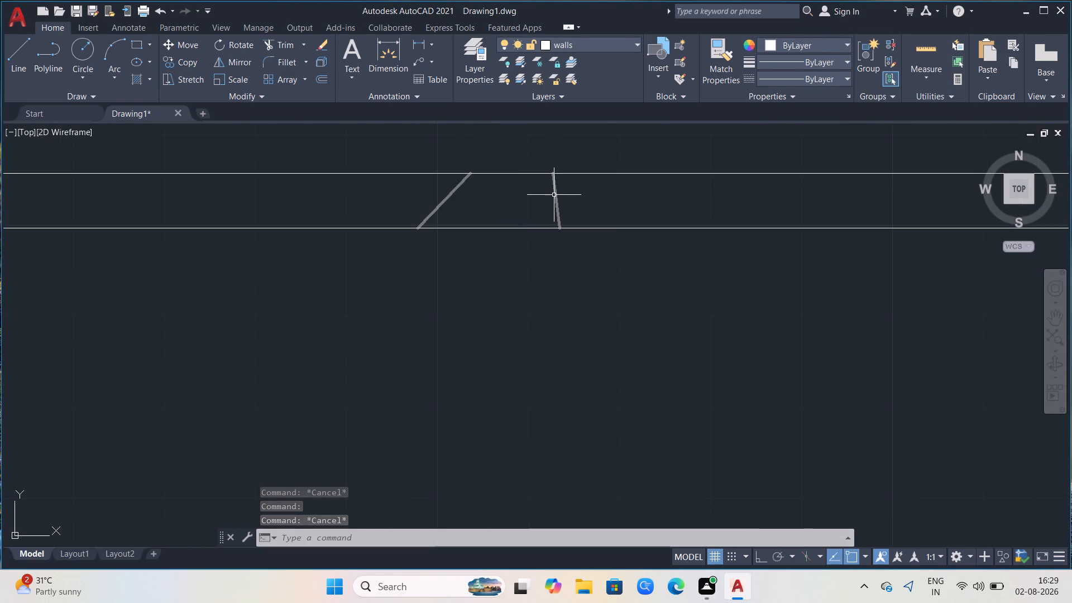
pyautogui.click(554, 196)
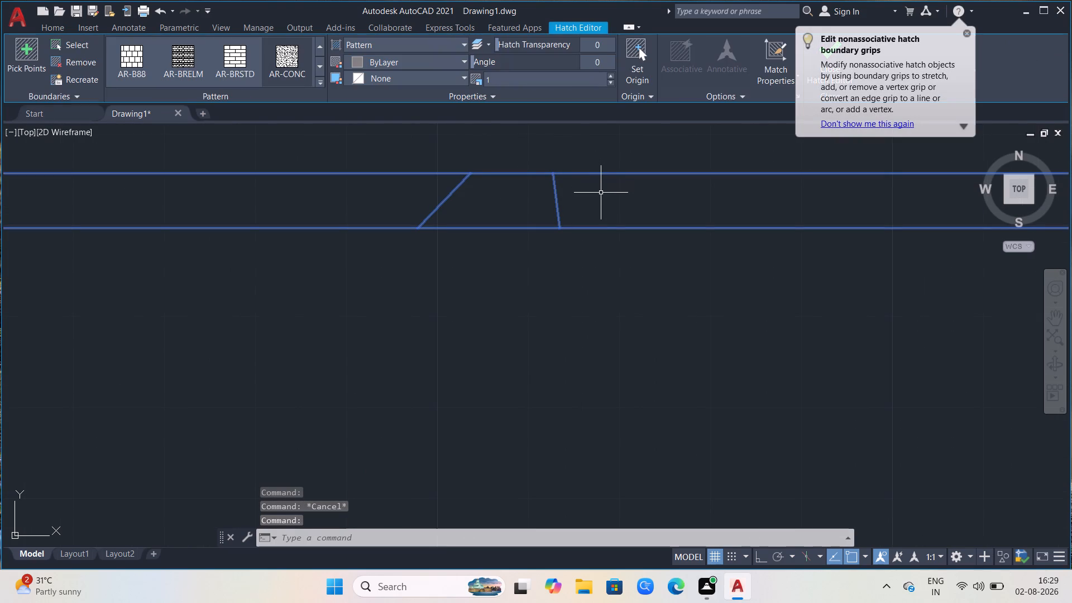
pyautogui.press('Delete')
pyautogui.scroll(-1, 607, 213)
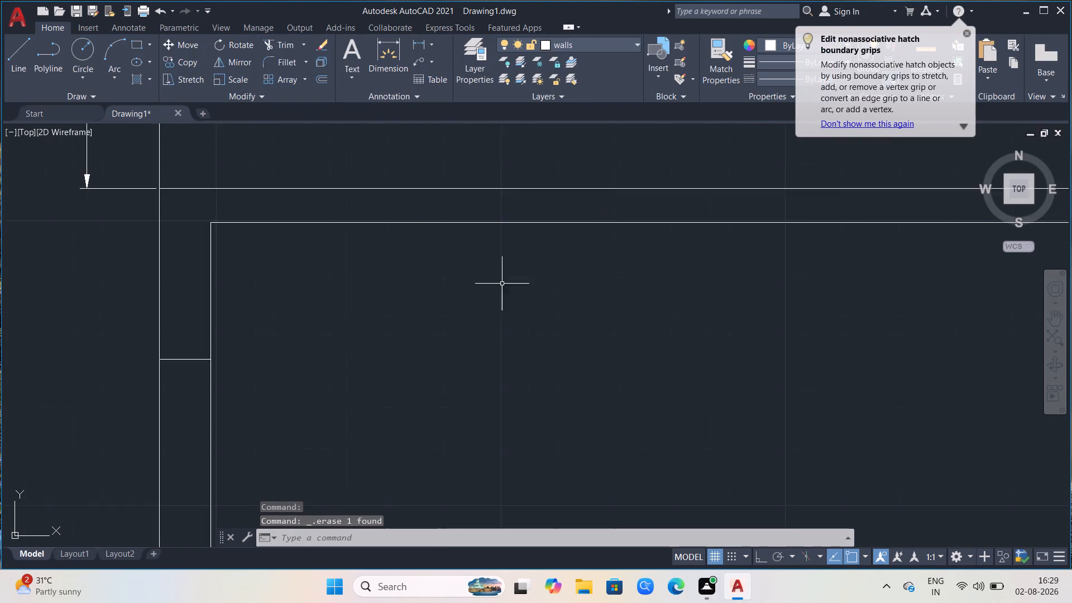
# Erase the parapet height dimension beside the upper-left corner of the copied section.
pyautogui.scroll(-1, 502, 284)
pyautogui.scroll(-1, 408, 338)
pyautogui.scroll(-2, 330, 328)
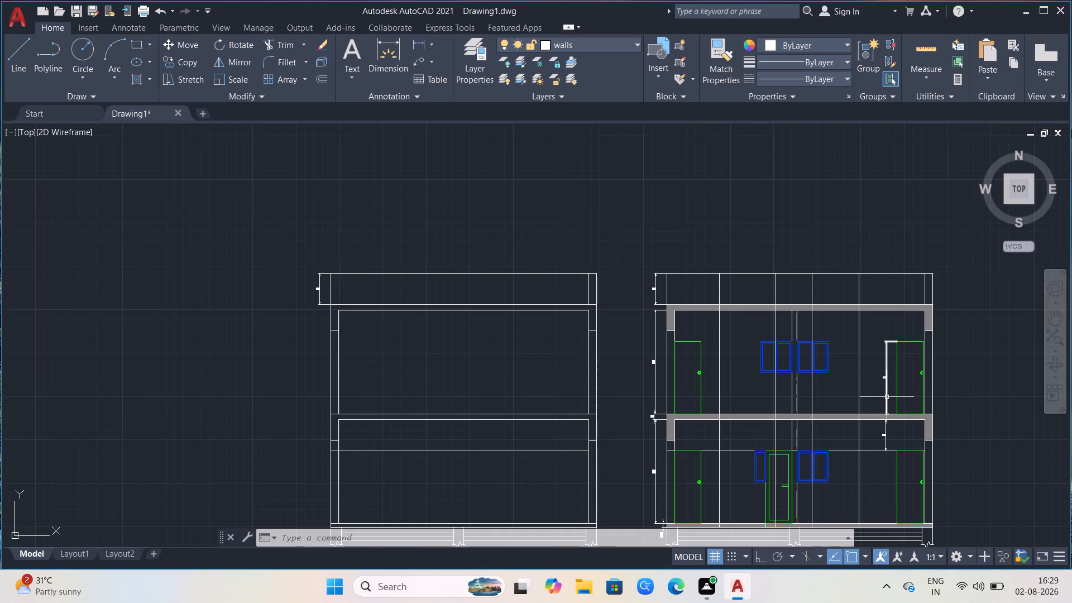
pyautogui.scroll(-1, 648, 241)
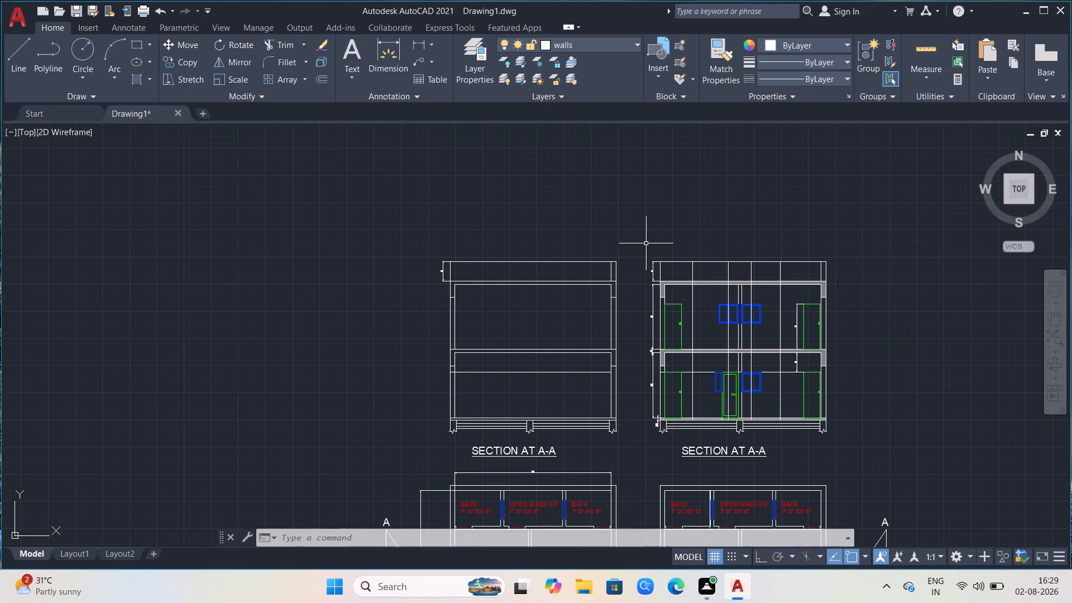
pyautogui.scroll(4, 438, 301)
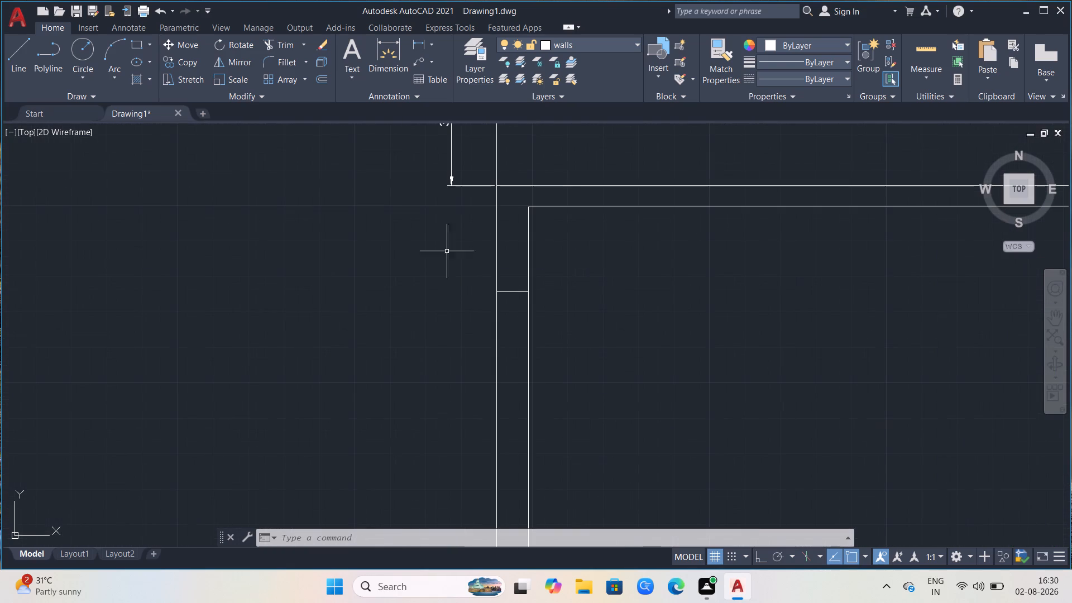
pyautogui.click(462, 184)
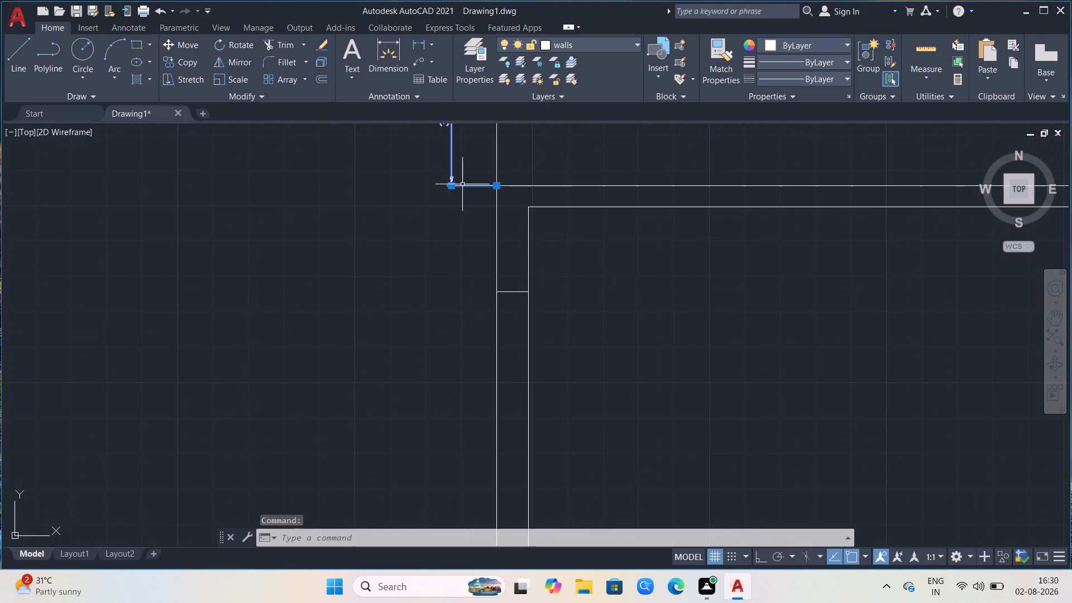
pyautogui.press('Delete')
# Erase the inner vertical line of the right parapet wall in the copied section.
pyautogui.scroll(-1, 481, 232)
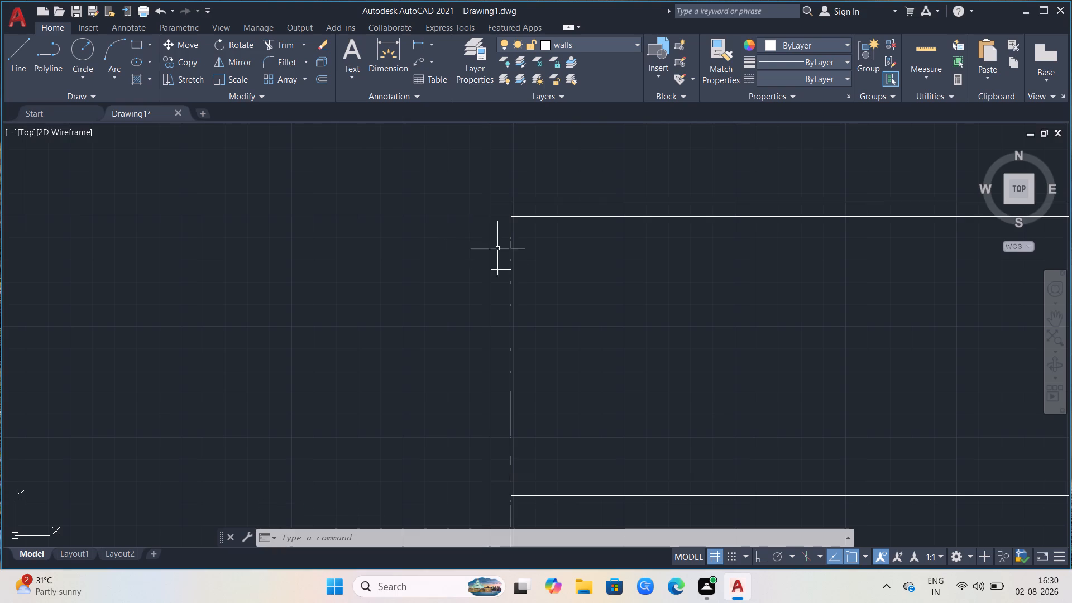
pyautogui.scroll(-2, 146, 234)
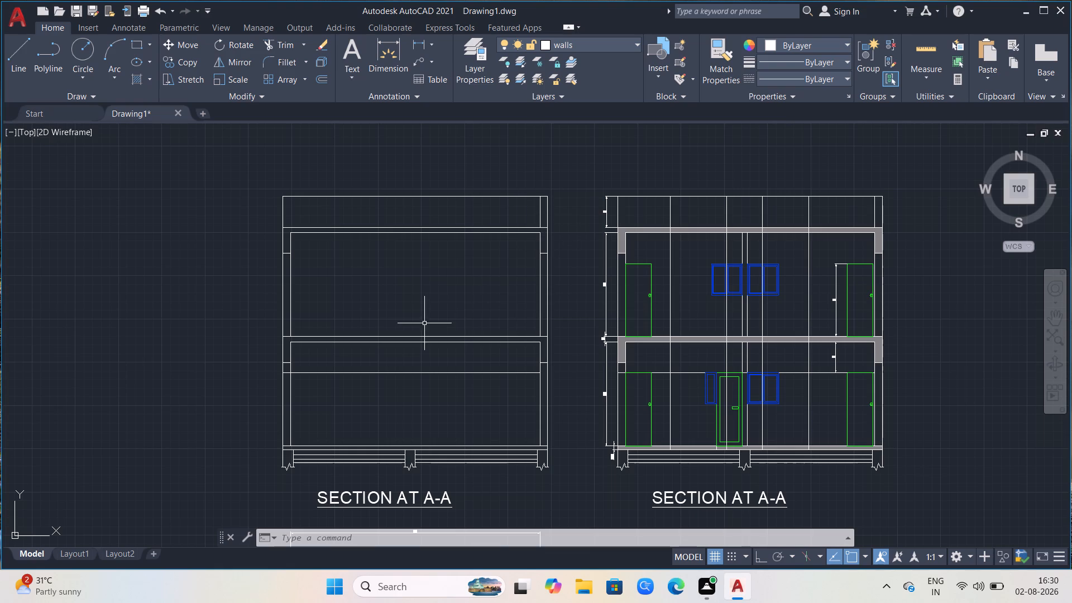
pyautogui.click(539, 210)
pyautogui.press('Delete')
# Erase the middle footing's two side lines and the two upper horizontal lines on each side of it below the copied section's floor.
pyautogui.scroll(2, 403, 485)
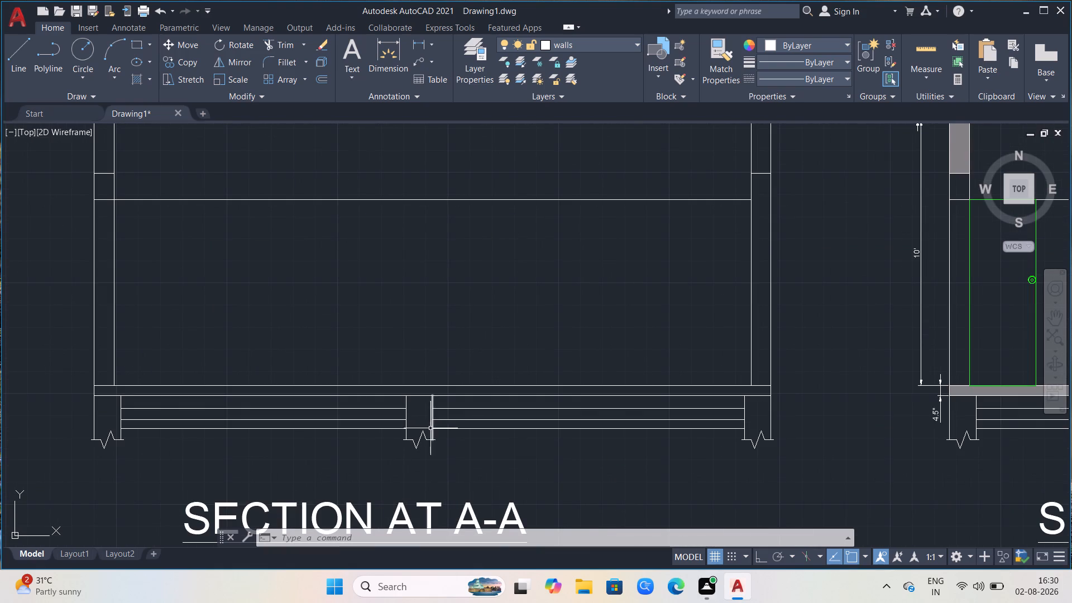
pyautogui.click(435, 406)
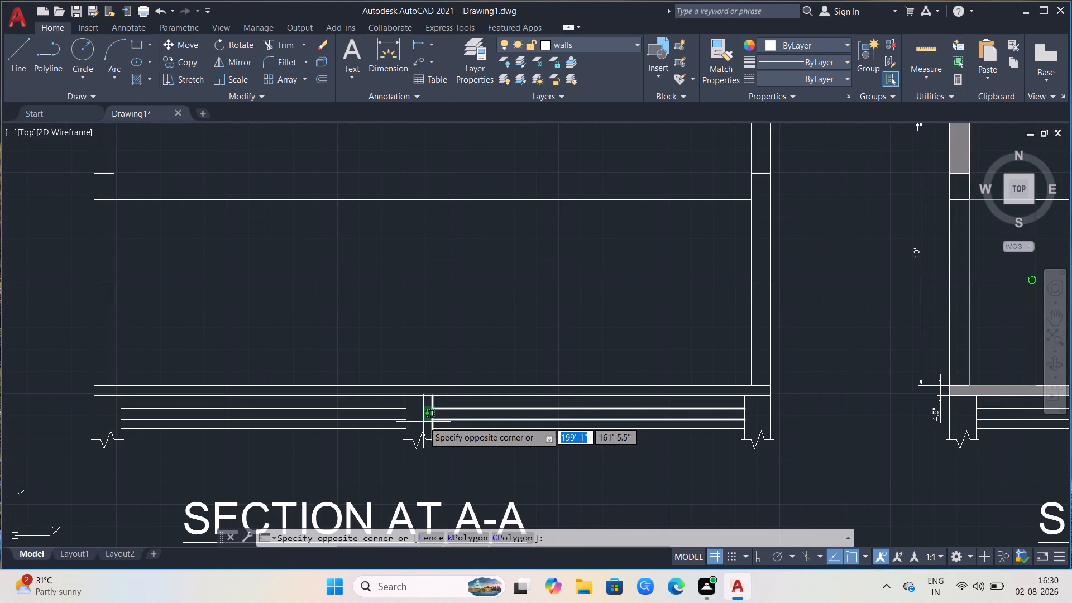
pyautogui.click(377, 420)
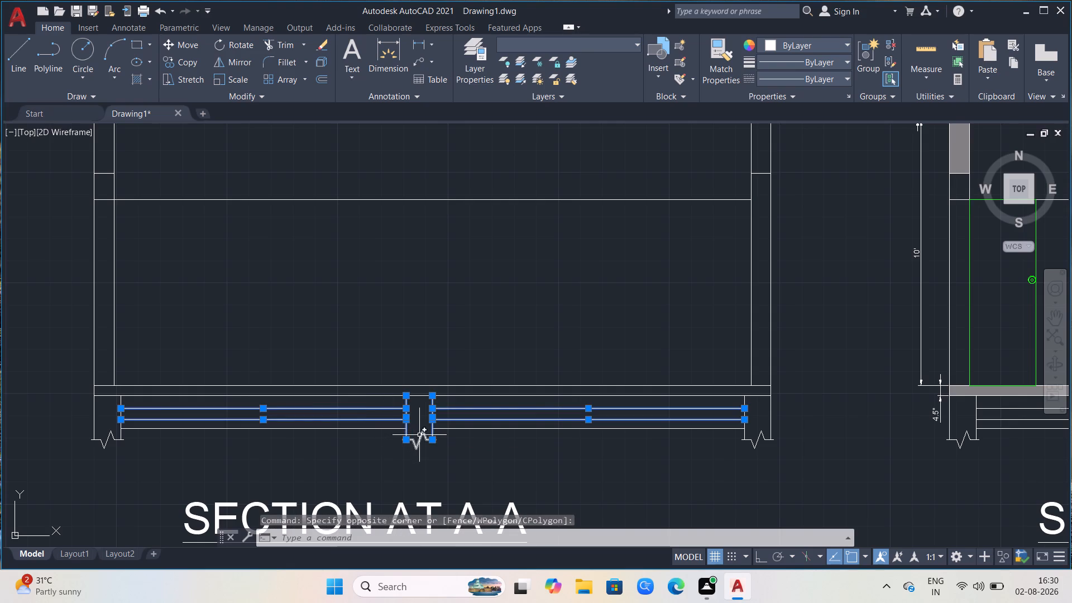
pyautogui.press('Delete')
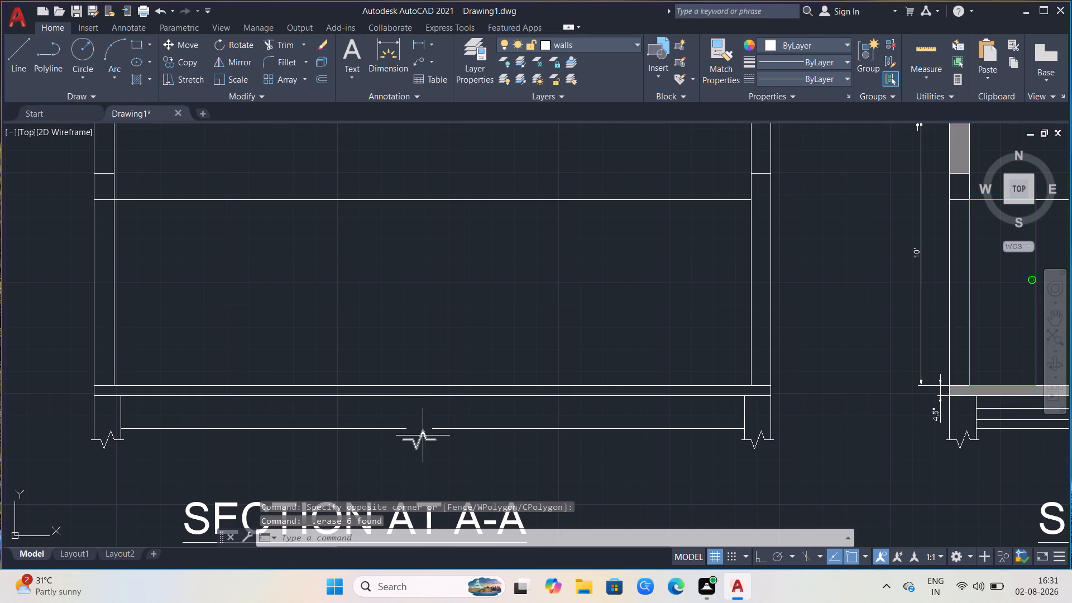
# Erase the zigzag break symbols under the middle, right and left footings of the copied section.
pyautogui.click(422, 436)
pyautogui.press('Delete')
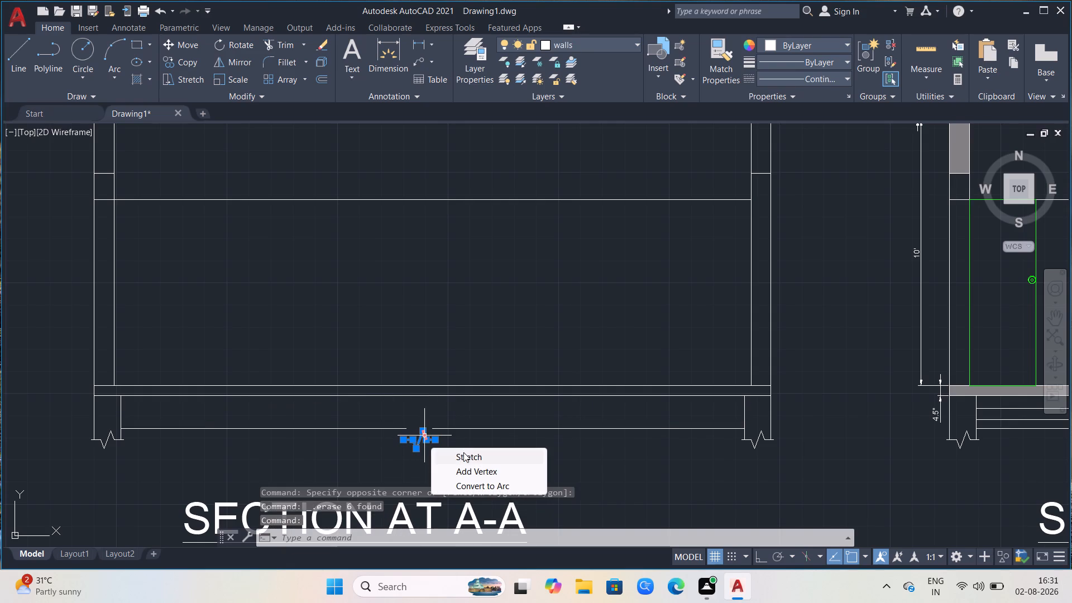
pyautogui.click(755, 443)
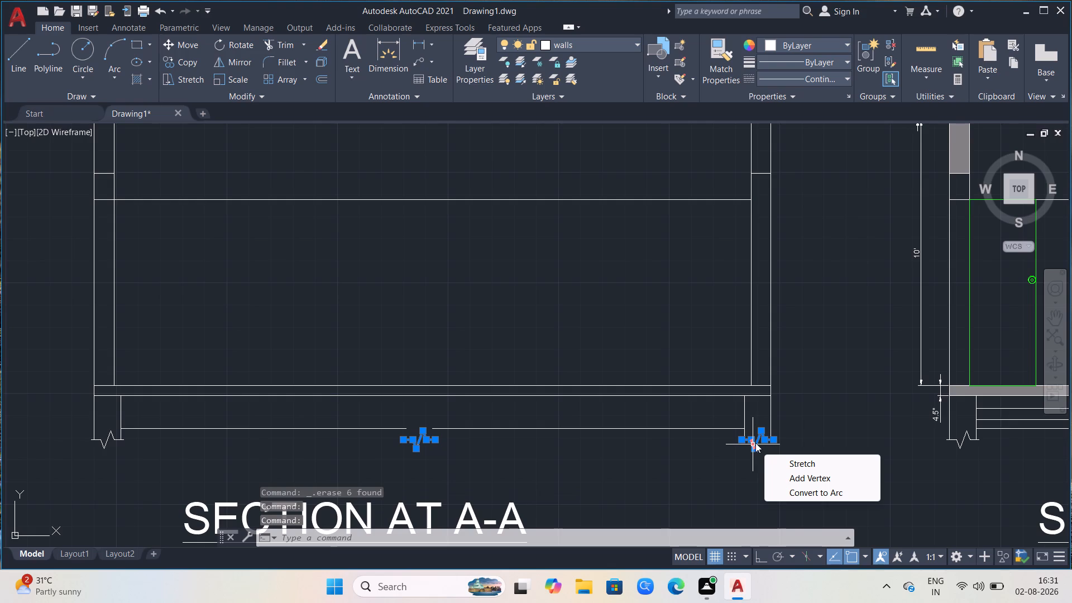
pyautogui.press('Delete')
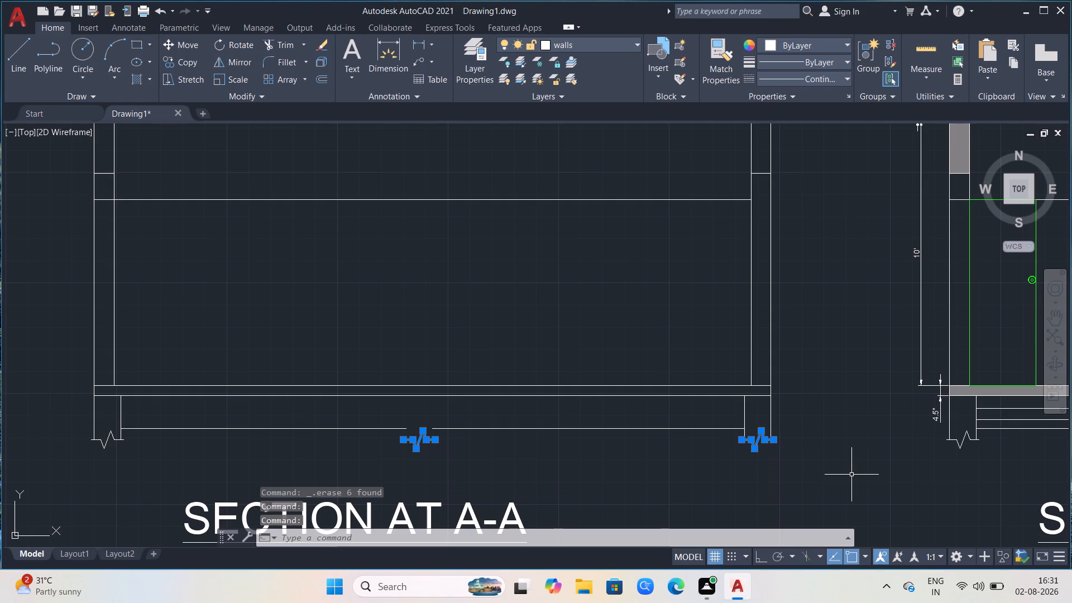
pyautogui.press('Delete')
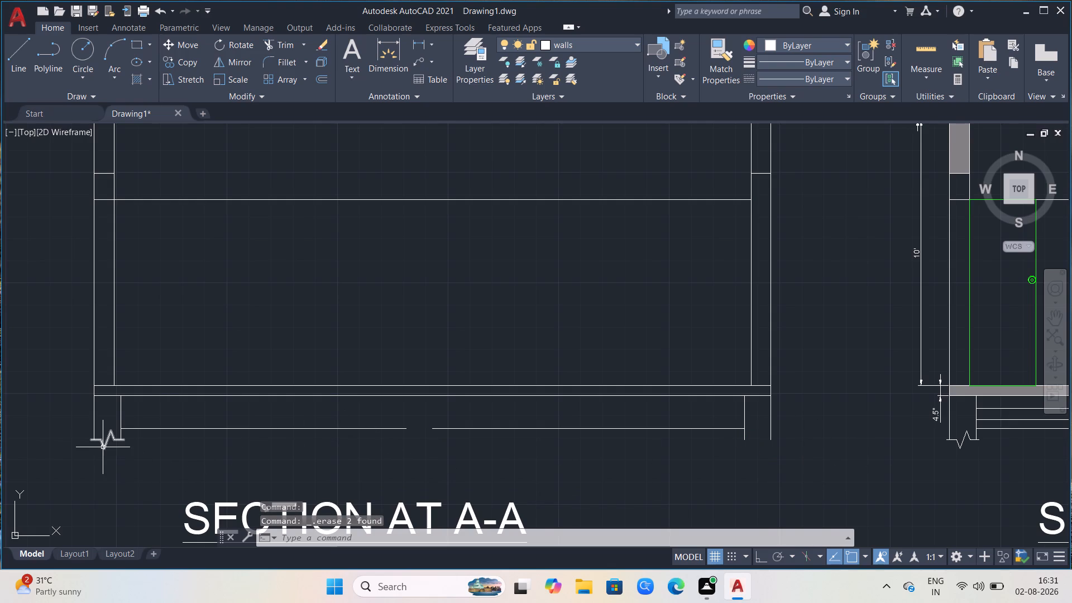
pyautogui.click(104, 443)
pyautogui.press('Delete')
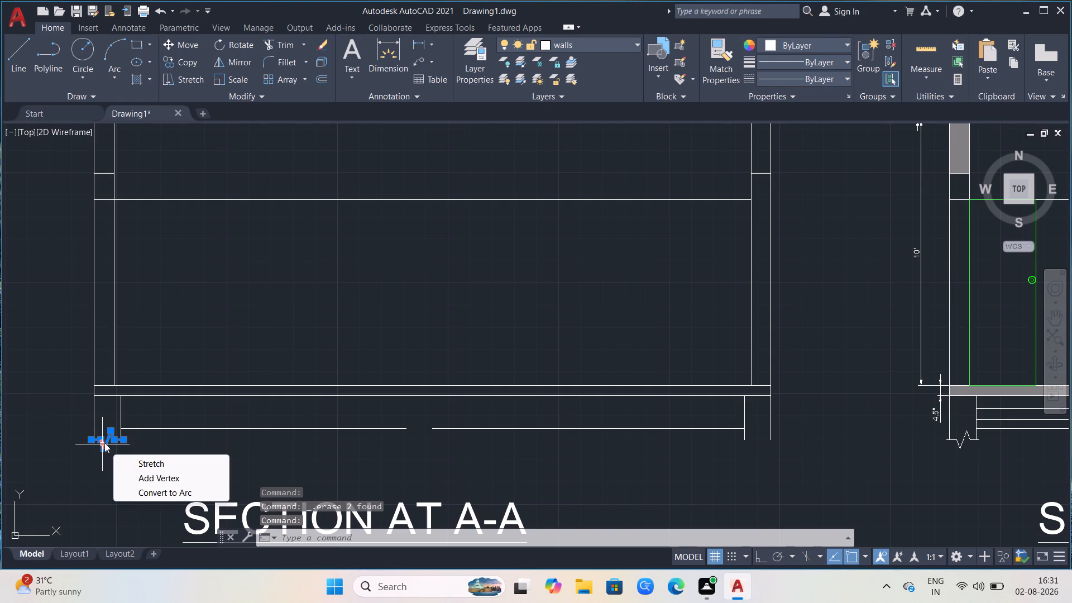
pyautogui.press('Delete')
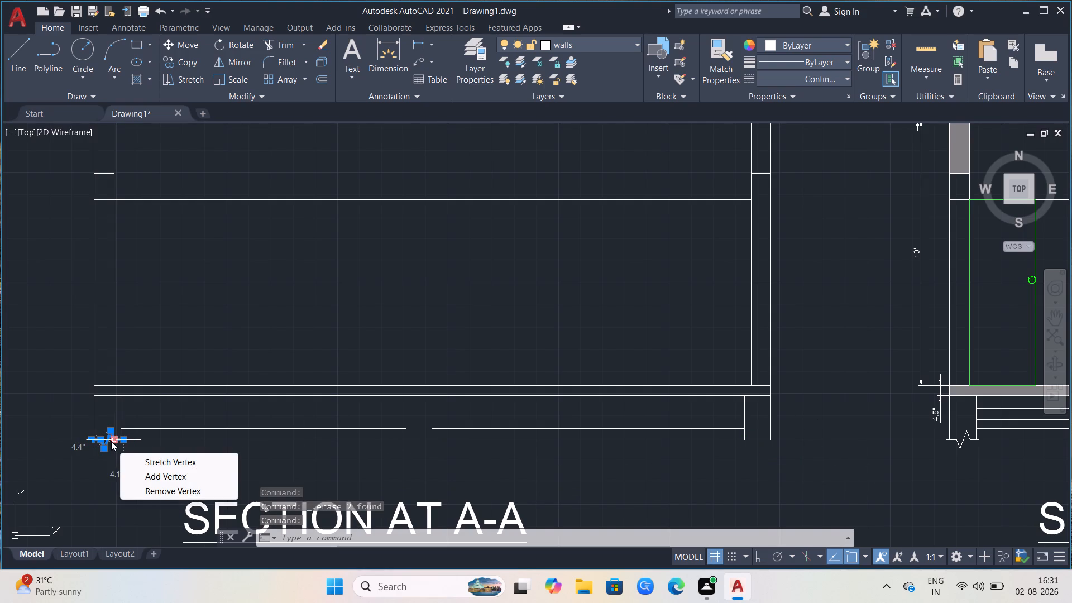
pyautogui.press('Delete')
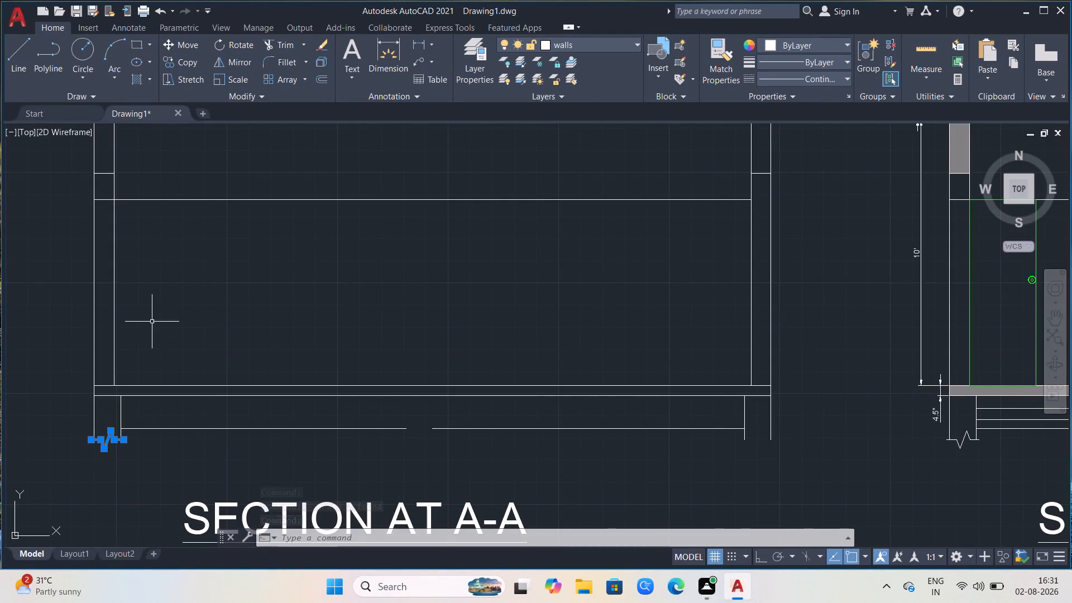
pyautogui.press('Delete')
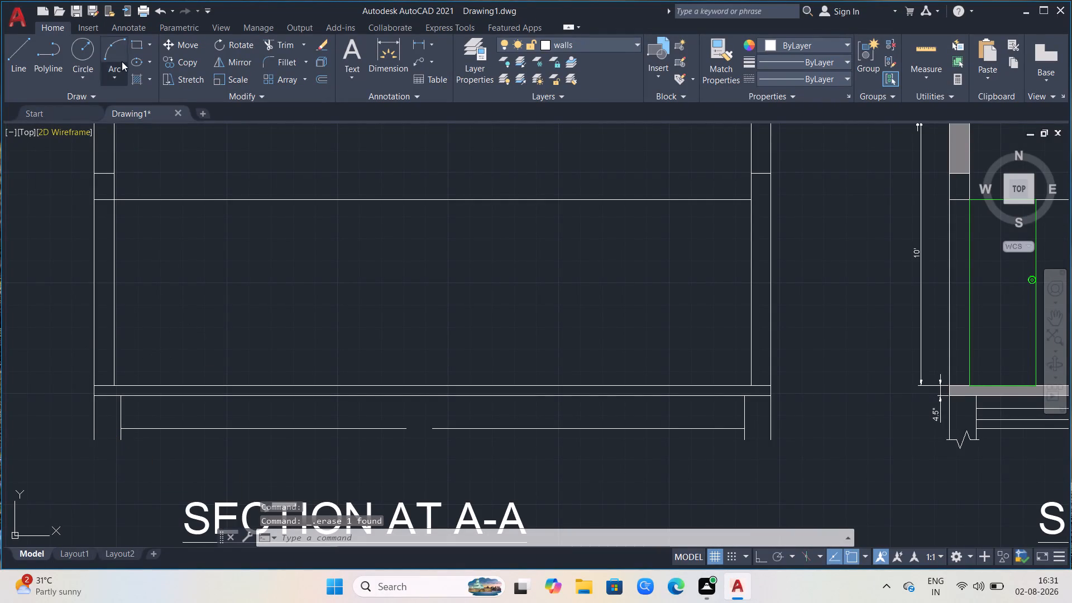
# Extend the two bottom base lines of the copied section to the outer walls and across the middle gap.
pyautogui.click(20, 59)
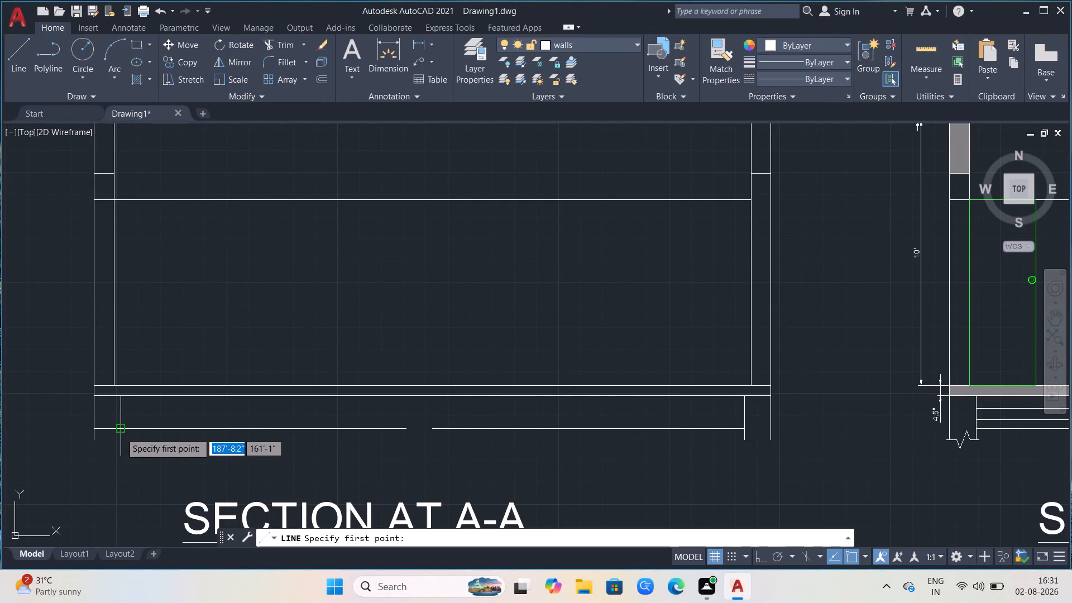
pyautogui.press('Escape')
pyautogui.press('e')
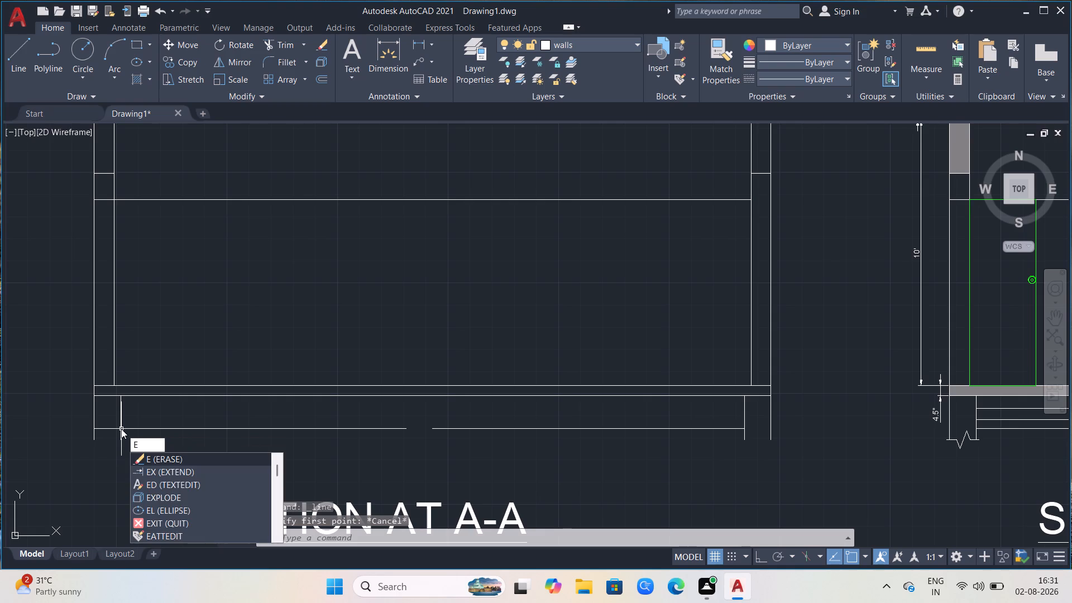
pyautogui.press('x')
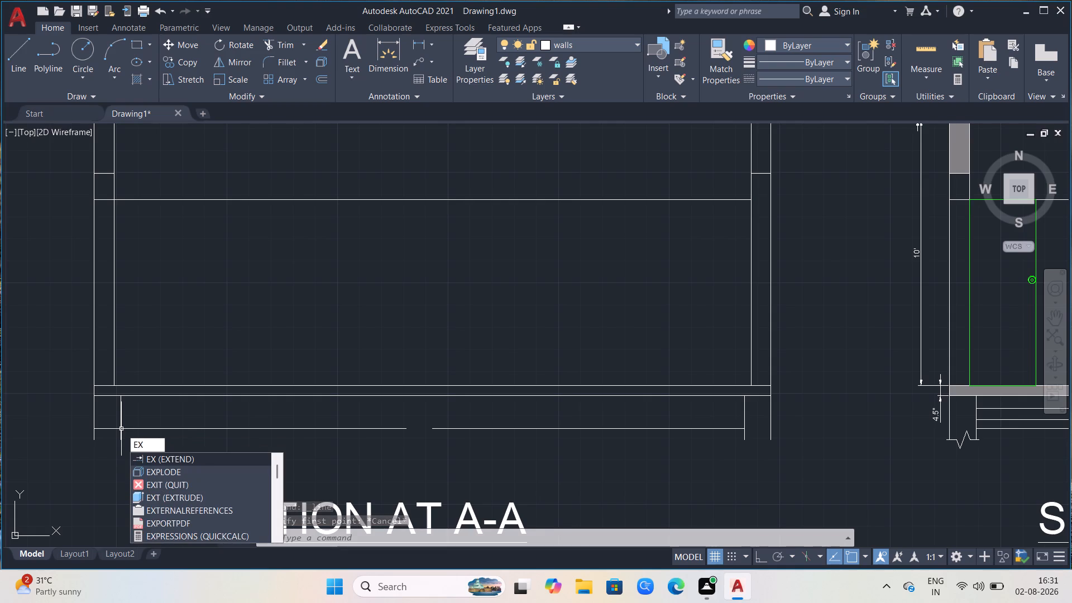
pyautogui.click(203, 454)
pyautogui.click(135, 428)
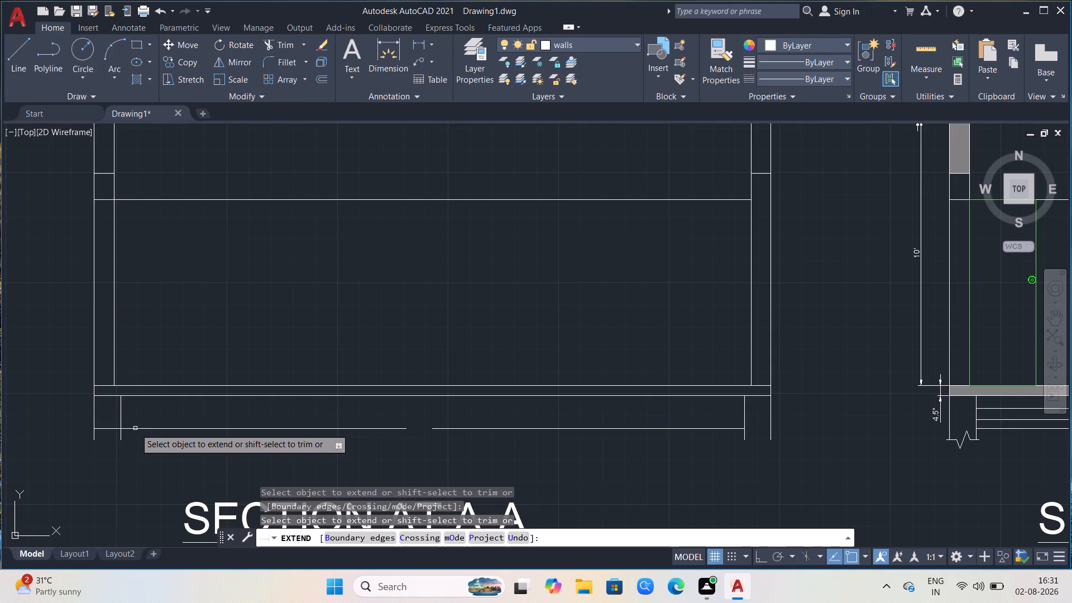
pyautogui.click(390, 429)
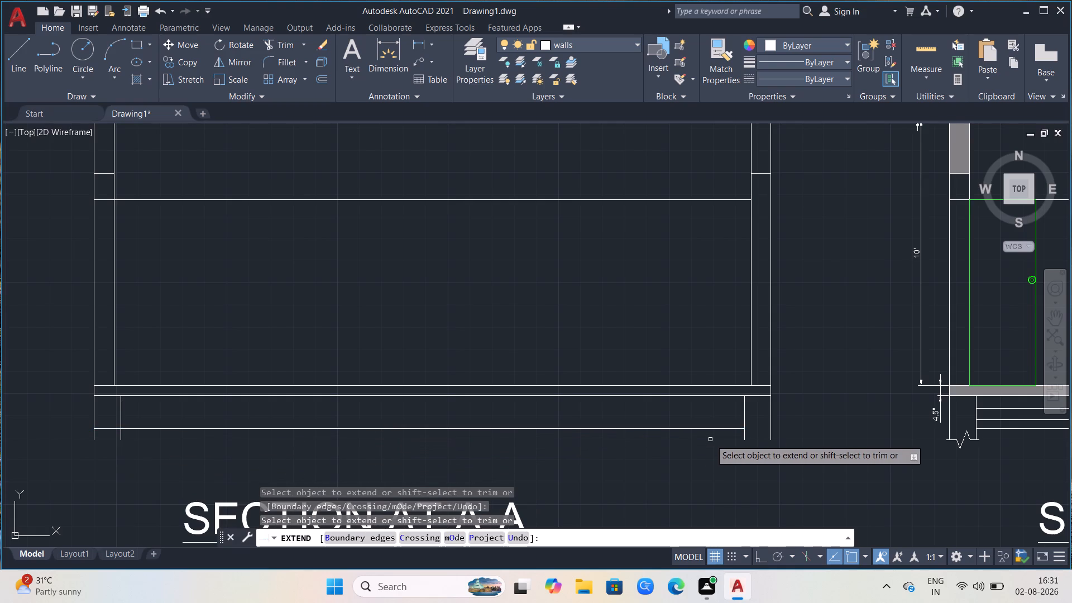
pyautogui.click(721, 429)
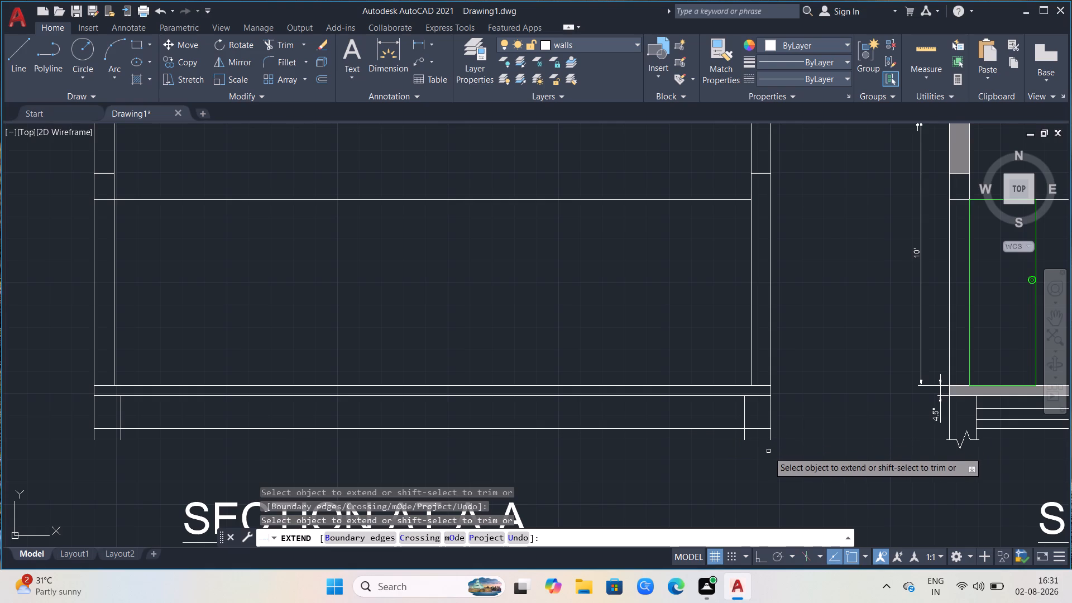
# Trim away the inner vertical lines of the right and left footings, above and below the base line.
pyautogui.keyDown('ctrl'); pyautogui.keyDown('shift'); pyautogui.click(743, 420); pyautogui.keyUp('shift'); pyautogui.keyUp('ctrl')
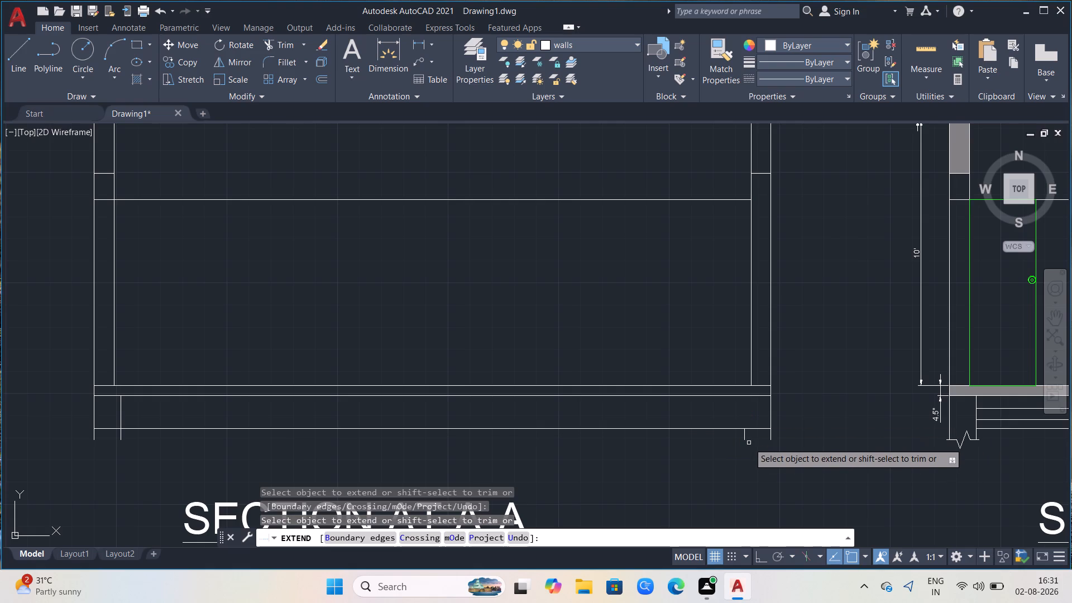
pyautogui.keyDown('ctrl'); pyautogui.keyDown('shift'); pyautogui.click(745, 436); pyautogui.keyUp('shift'); pyautogui.keyUp('ctrl')
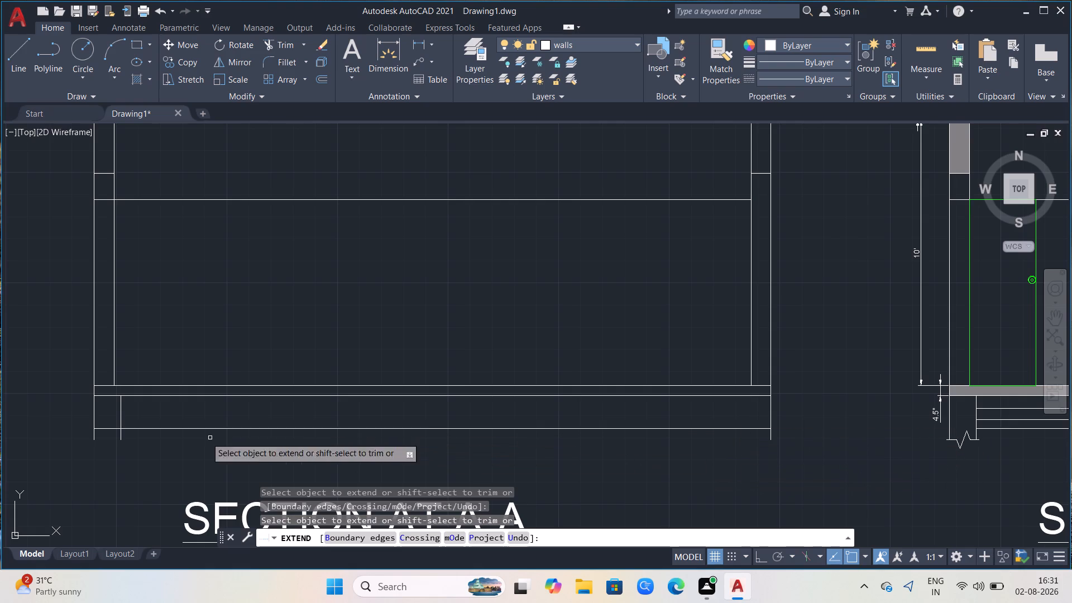
pyautogui.keyDown('ctrl'); pyautogui.keyDown('shift'); pyautogui.click(119, 410); pyautogui.keyUp('shift'); pyautogui.keyUp('ctrl')
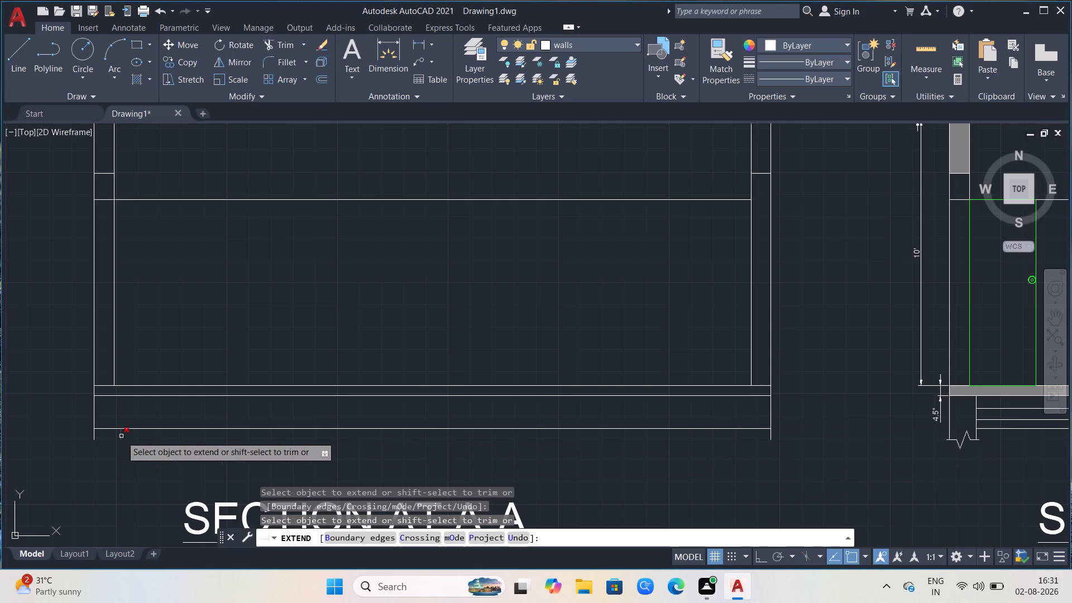
pyautogui.keyDown('ctrl'); pyautogui.keyDown('shift'); pyautogui.click(121, 436); pyautogui.keyUp('shift'); pyautogui.keyUp('ctrl')
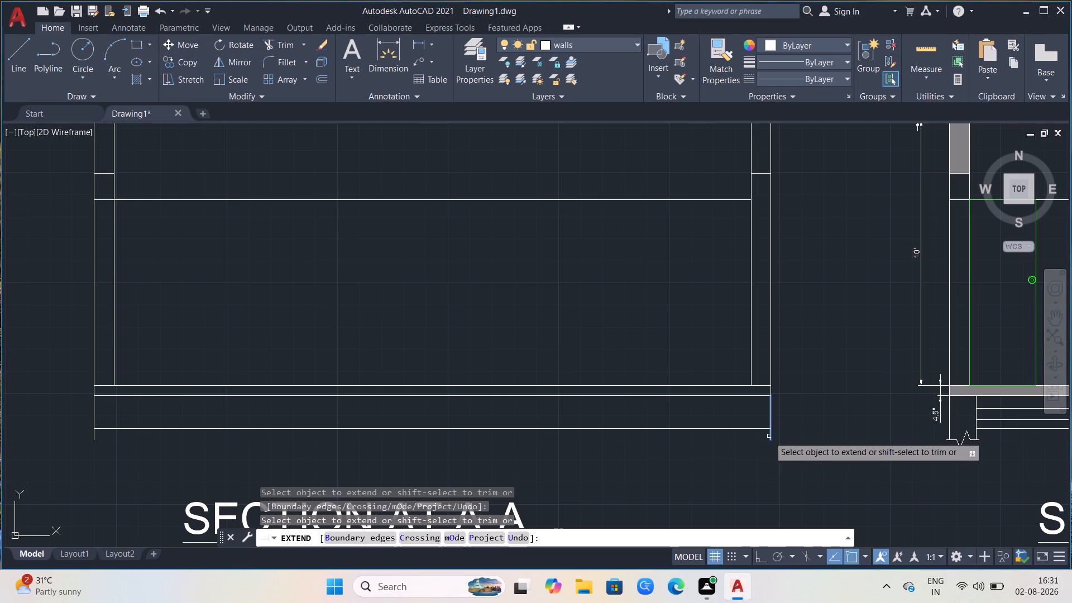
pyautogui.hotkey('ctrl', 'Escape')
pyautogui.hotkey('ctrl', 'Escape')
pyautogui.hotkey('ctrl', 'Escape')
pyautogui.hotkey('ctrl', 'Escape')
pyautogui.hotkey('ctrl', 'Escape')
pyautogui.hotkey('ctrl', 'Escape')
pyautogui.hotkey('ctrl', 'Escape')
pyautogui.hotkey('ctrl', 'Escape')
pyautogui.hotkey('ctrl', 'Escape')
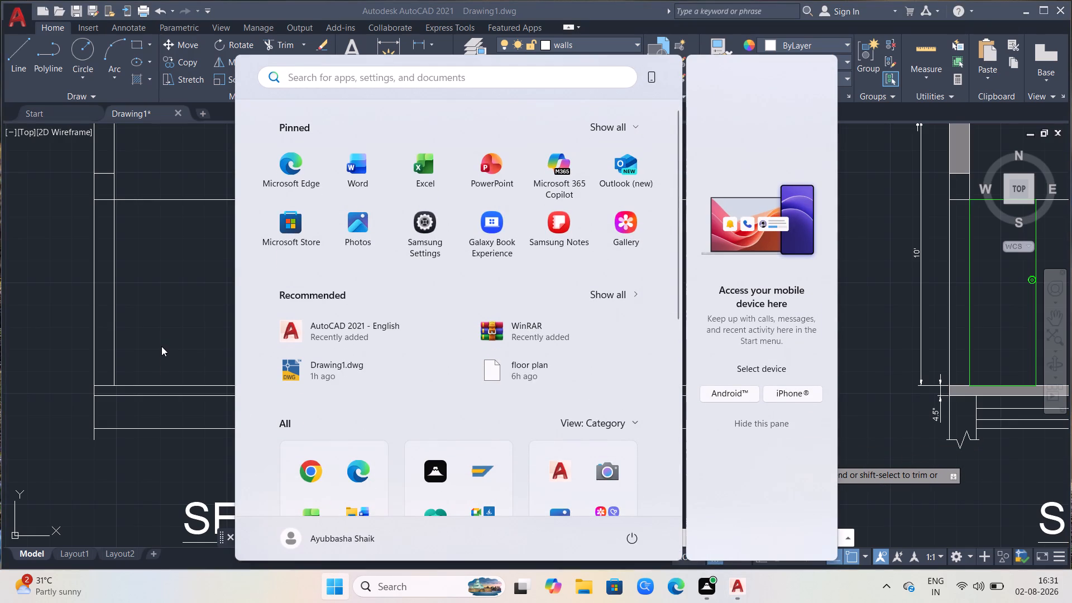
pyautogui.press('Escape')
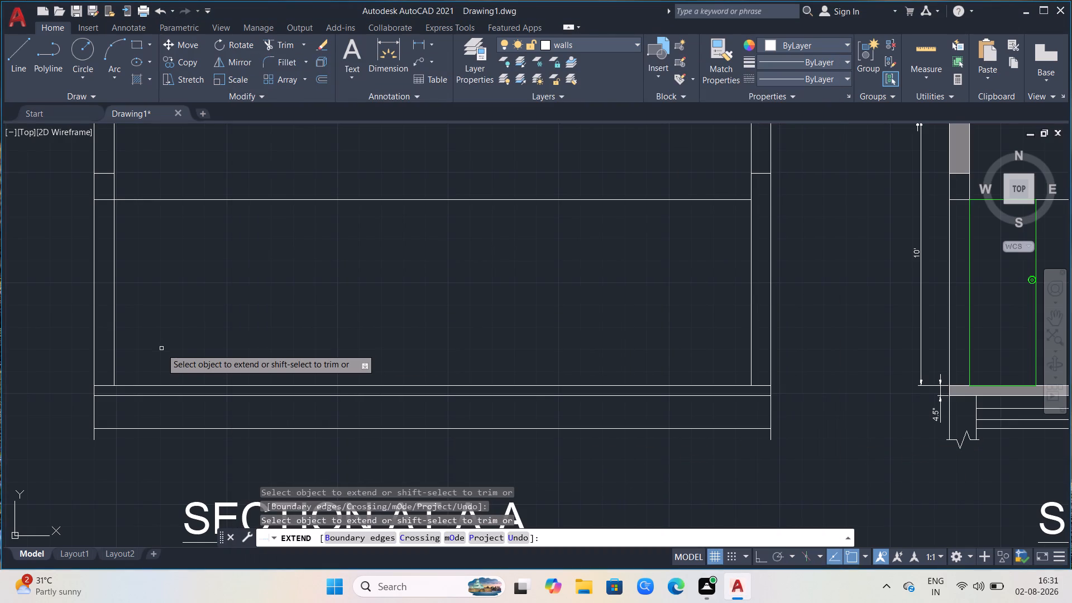
# Trim the right and left outer wall lines where they project below the base line of the copied section.
pyautogui.keyDown('ctrl'); pyautogui.keyDown('shift'); pyautogui.click(770, 436); pyautogui.keyUp('shift'); pyautogui.keyUp('ctrl')
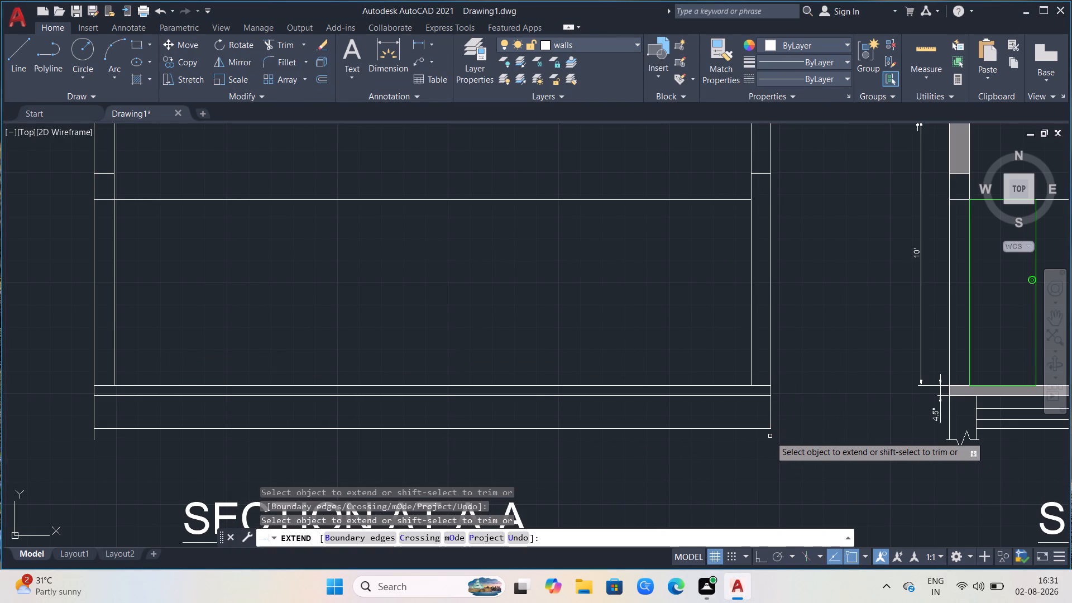
pyautogui.keyDown('ctrl'); pyautogui.keyDown('shift'); pyautogui.click(93, 440); pyautogui.keyUp('shift'); pyautogui.keyUp('ctrl')
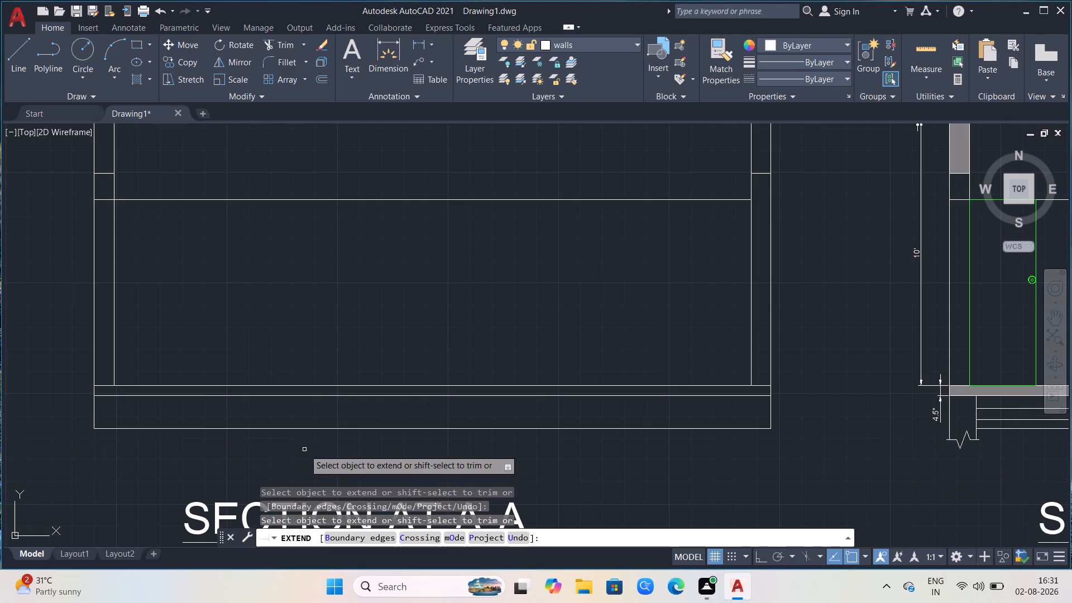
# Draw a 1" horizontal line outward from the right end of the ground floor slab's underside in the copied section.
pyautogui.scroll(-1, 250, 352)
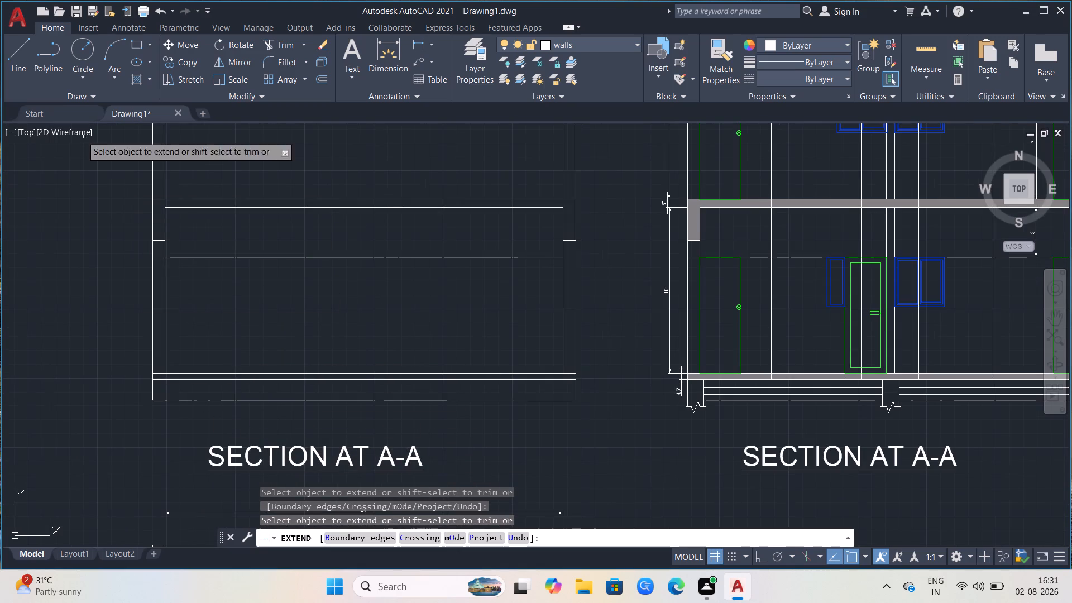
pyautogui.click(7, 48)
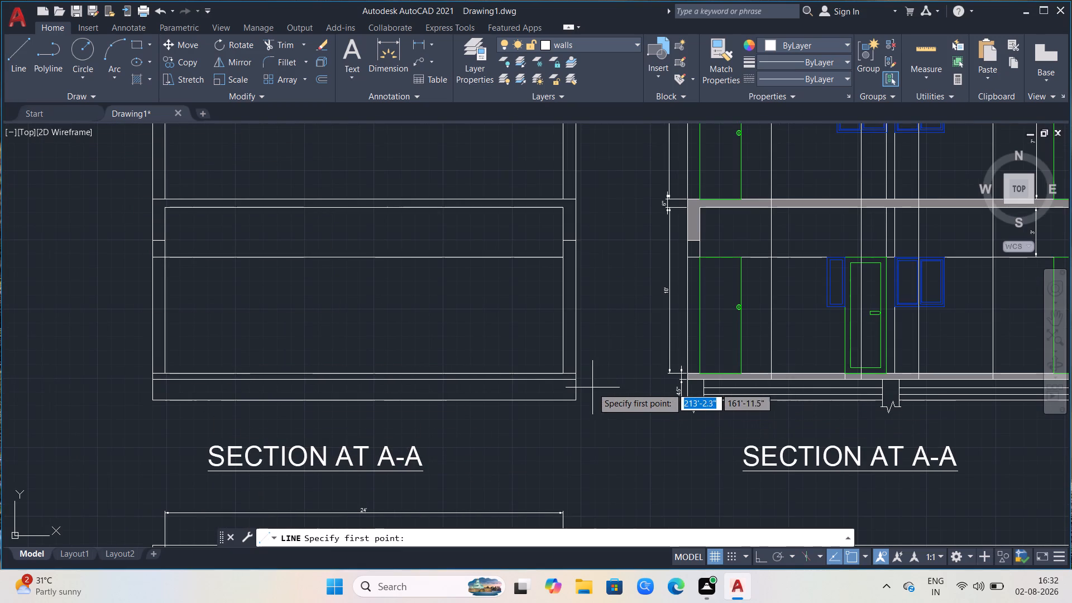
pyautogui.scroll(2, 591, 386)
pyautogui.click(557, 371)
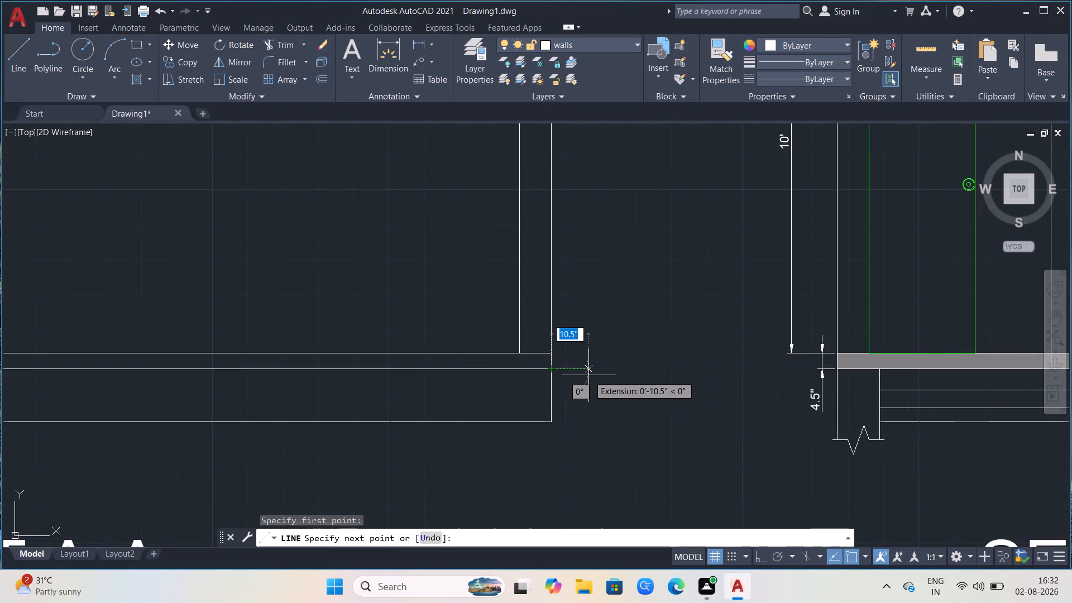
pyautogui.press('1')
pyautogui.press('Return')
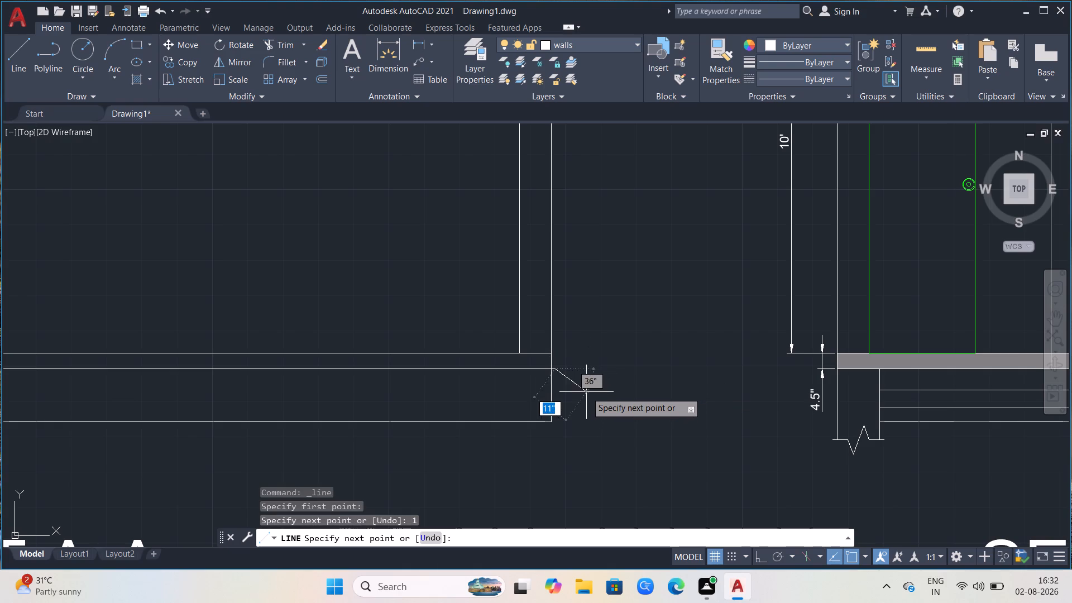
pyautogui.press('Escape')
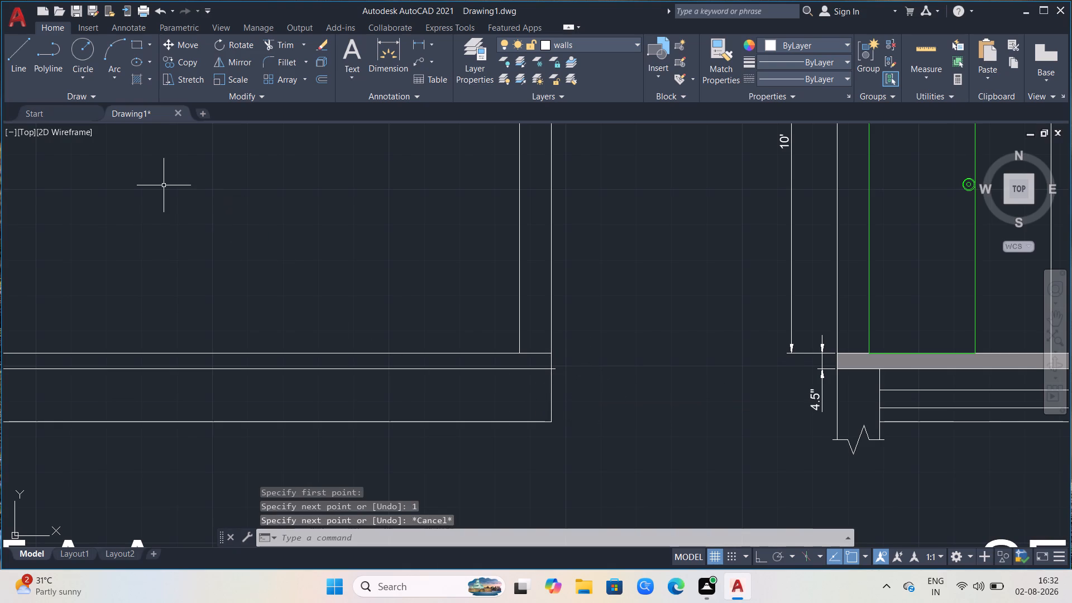
# Draw lines from the base's bottom right corner 4" outward, up to the slab underside level, and back to the outer wall.
pyautogui.click(13, 75)
pyautogui.moveTo(556, 420); pyautogui.dragTo(576, 419)
pyautogui.press('4')
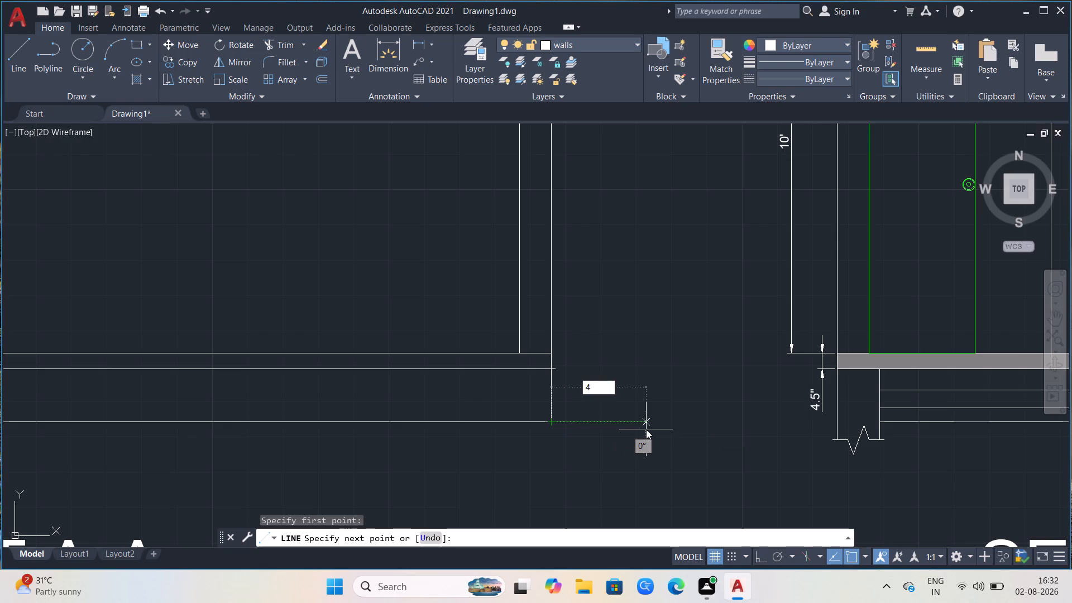
pyautogui.press('Return')
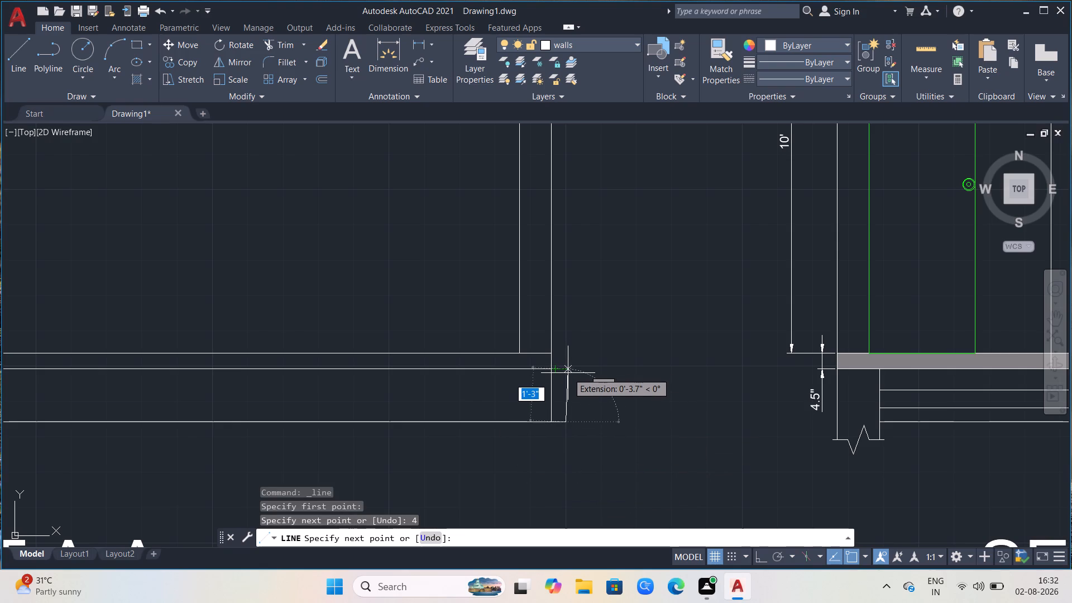
pyautogui.press('F8')
pyautogui.click(567, 368)
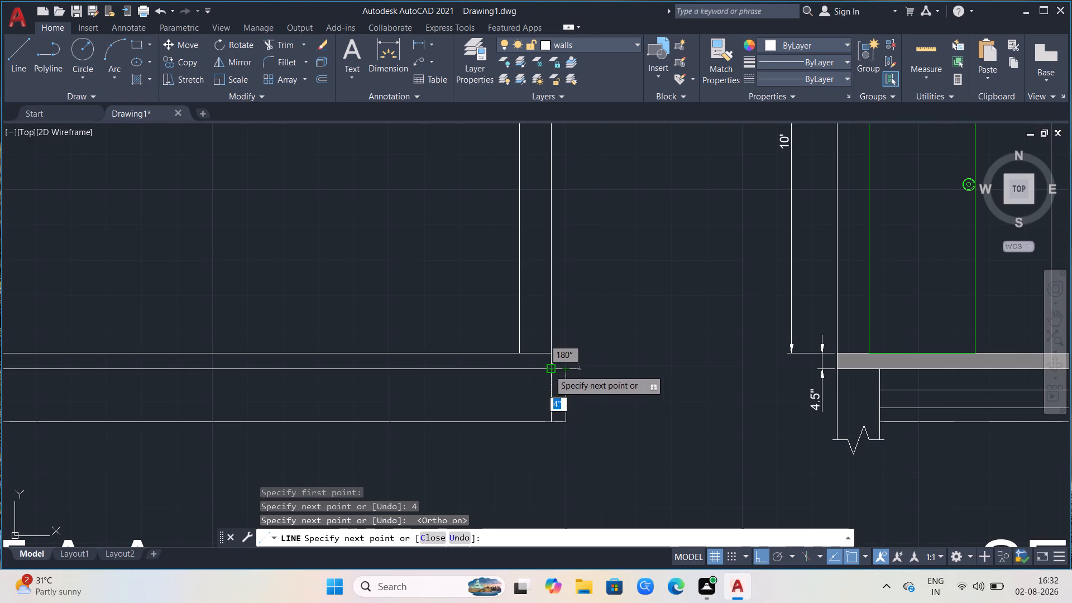
pyautogui.click(552, 369)
pyautogui.press('Escape')
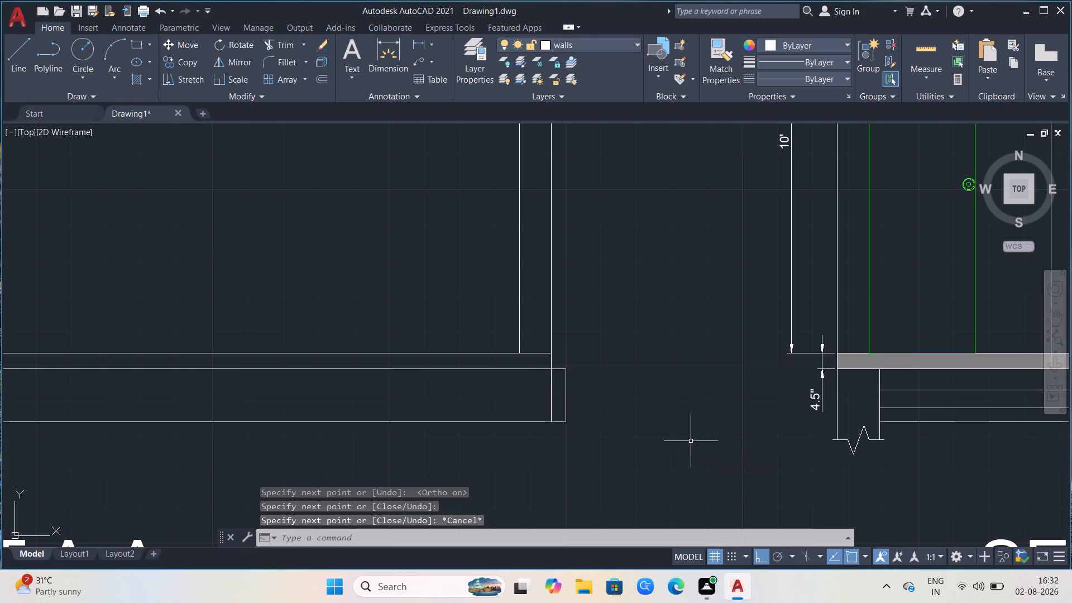
# Erase the short vertical line closing the 4" projection beyond the right outer wall.
pyautogui.click(568, 395)
pyautogui.click(561, 398)
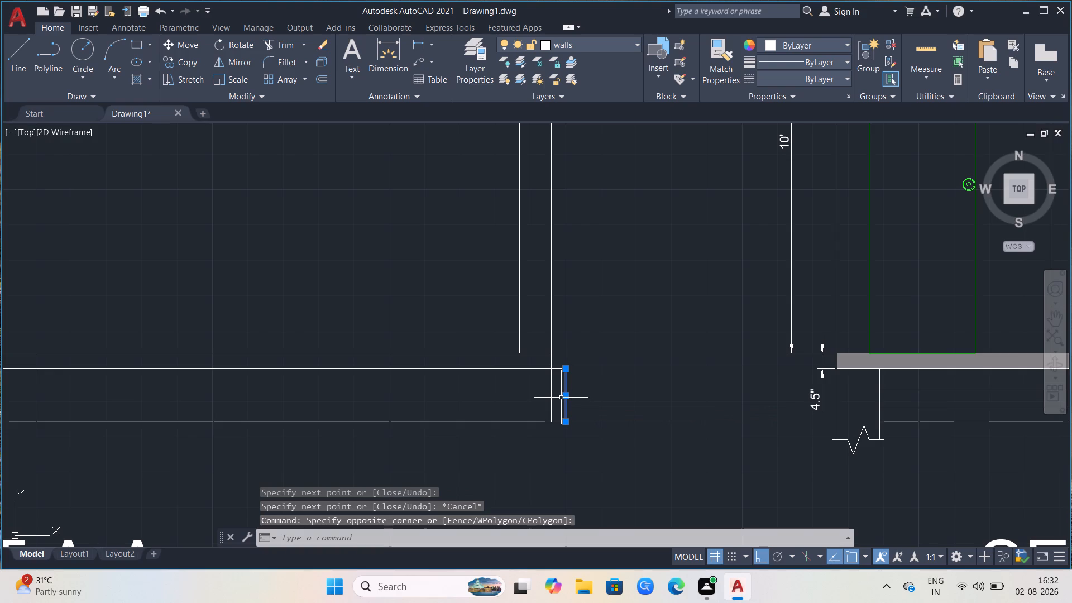
pyautogui.press('Delete')
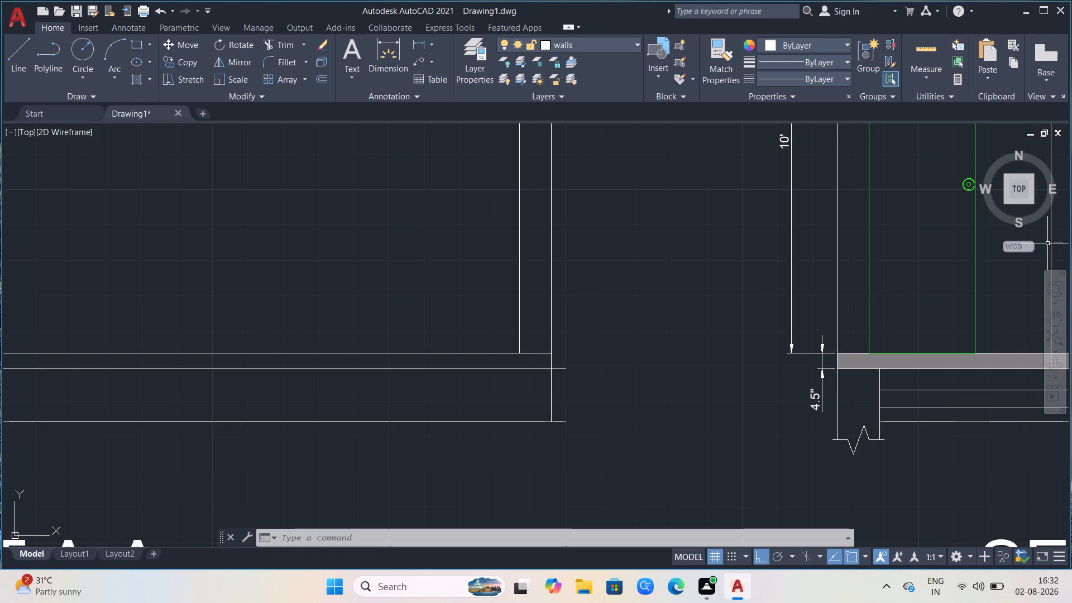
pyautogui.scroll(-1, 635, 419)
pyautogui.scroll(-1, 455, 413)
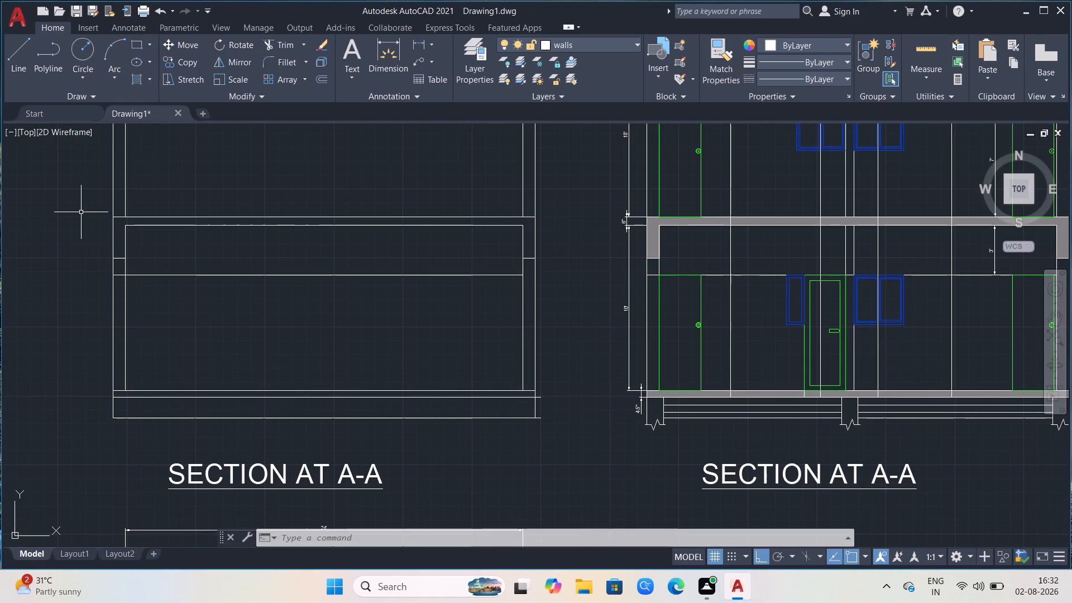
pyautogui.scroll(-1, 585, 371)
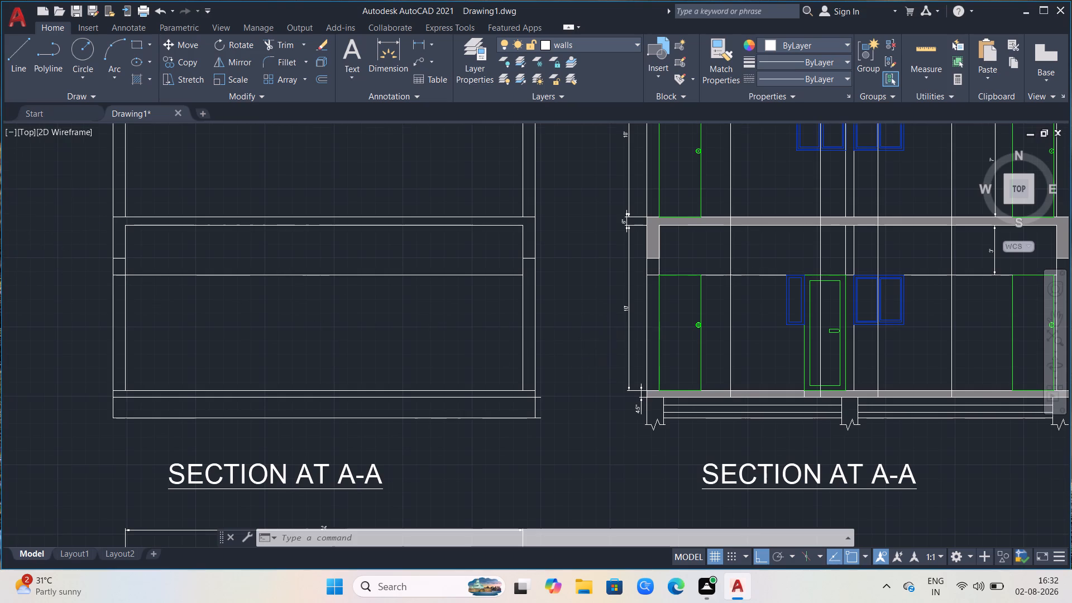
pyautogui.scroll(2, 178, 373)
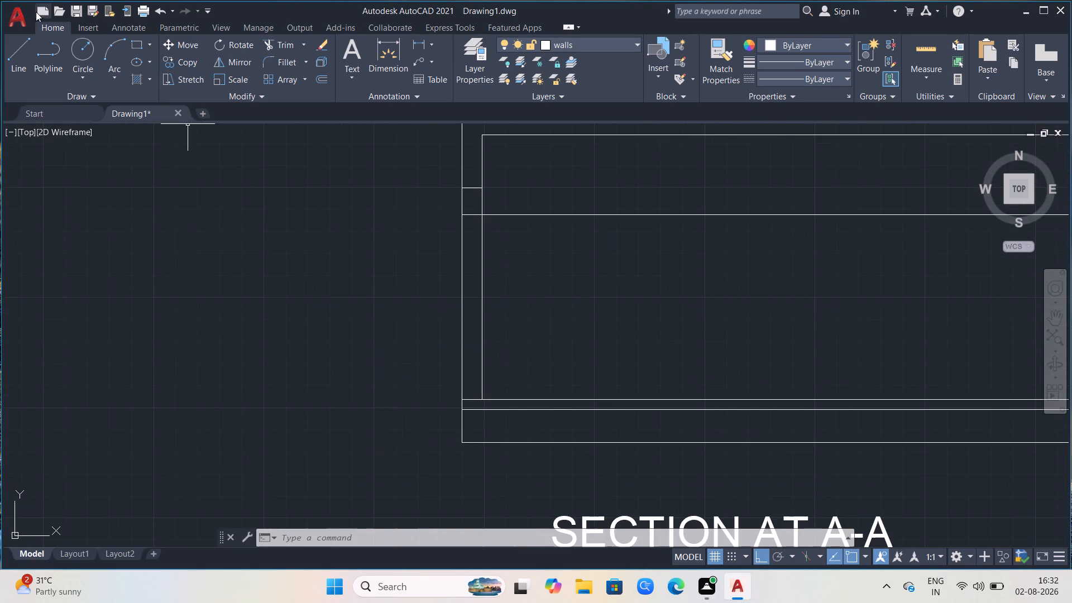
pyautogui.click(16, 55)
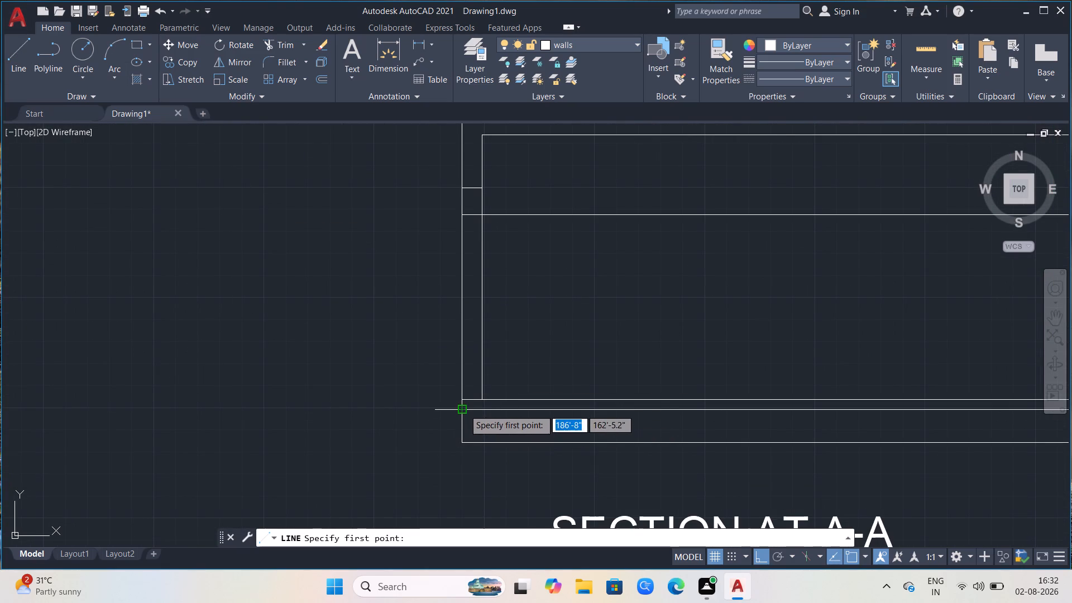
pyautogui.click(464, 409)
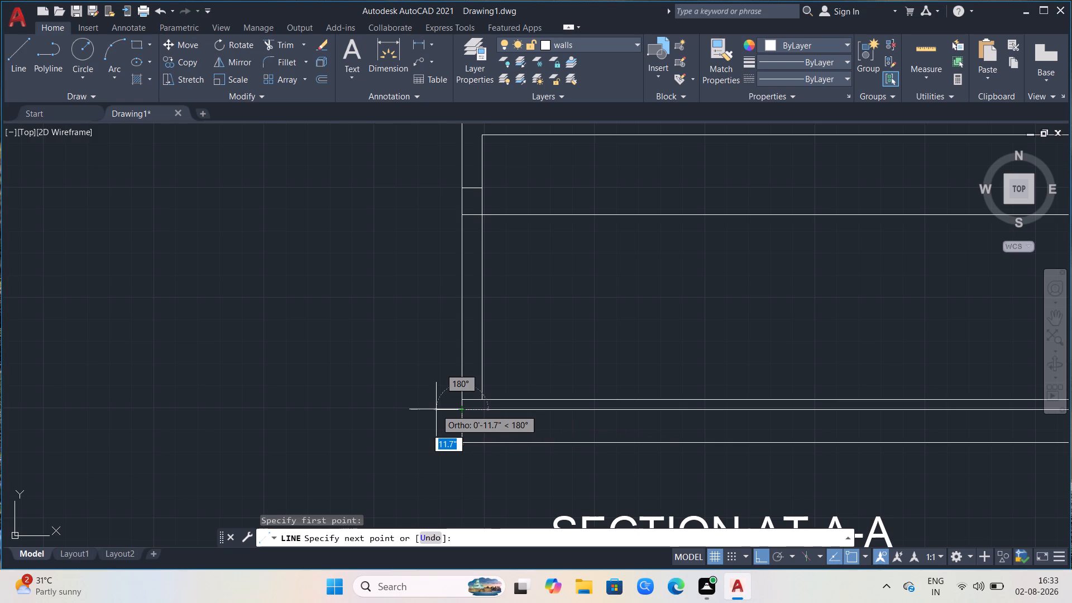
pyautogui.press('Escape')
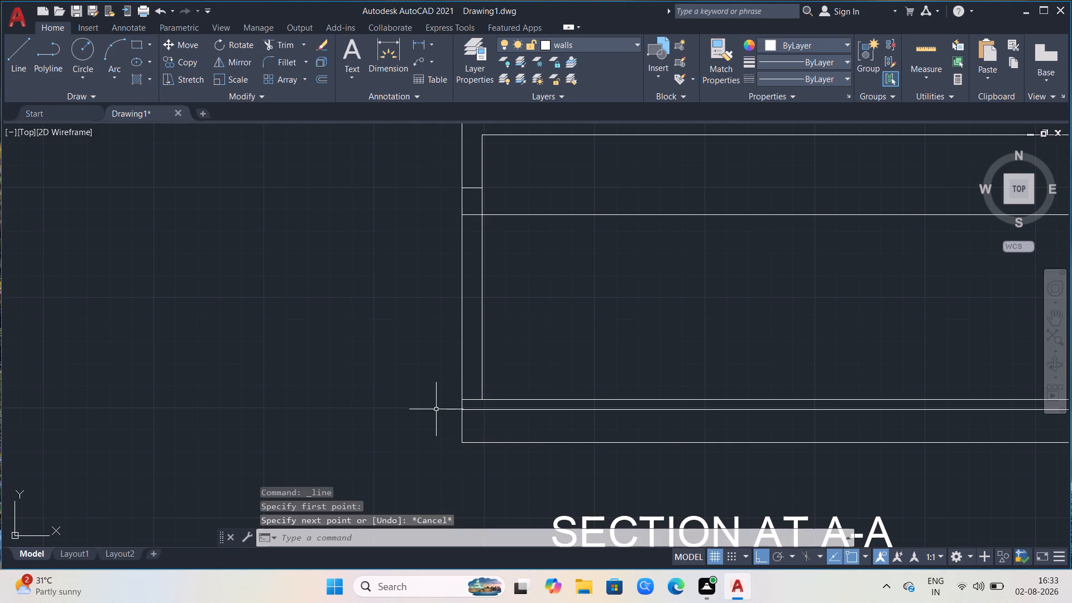
# Erase the ground floor slab's underside line and its two short stubs at the right outer wall of the copied section.
pyautogui.click(554, 409)
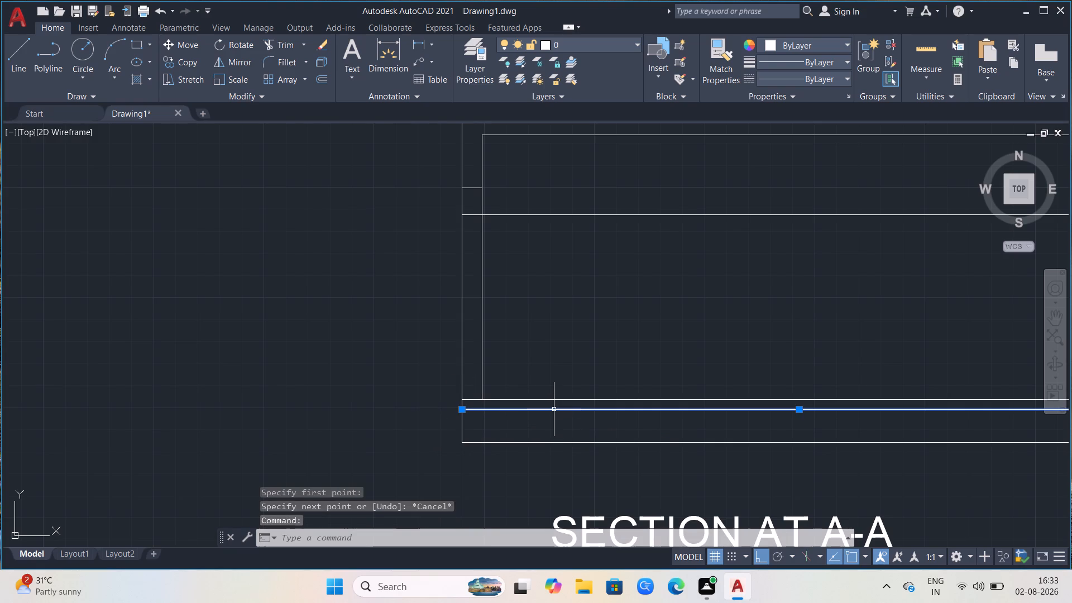
pyautogui.press('Delete')
pyautogui.scroll(-1, 554, 394)
pyautogui.scroll(-1, 493, 406)
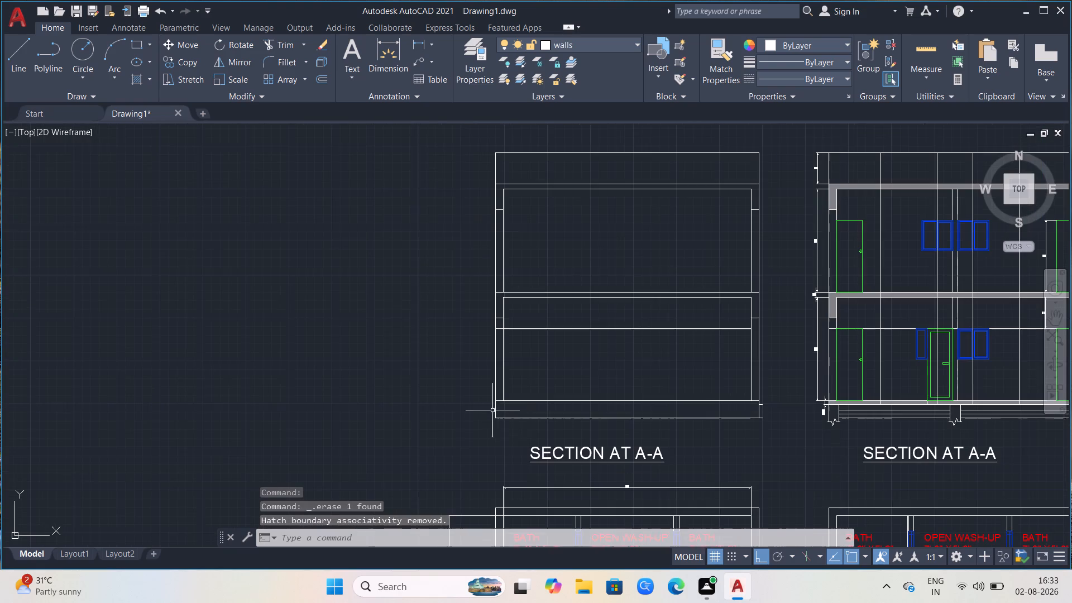
pyautogui.scroll(2, 870, 455)
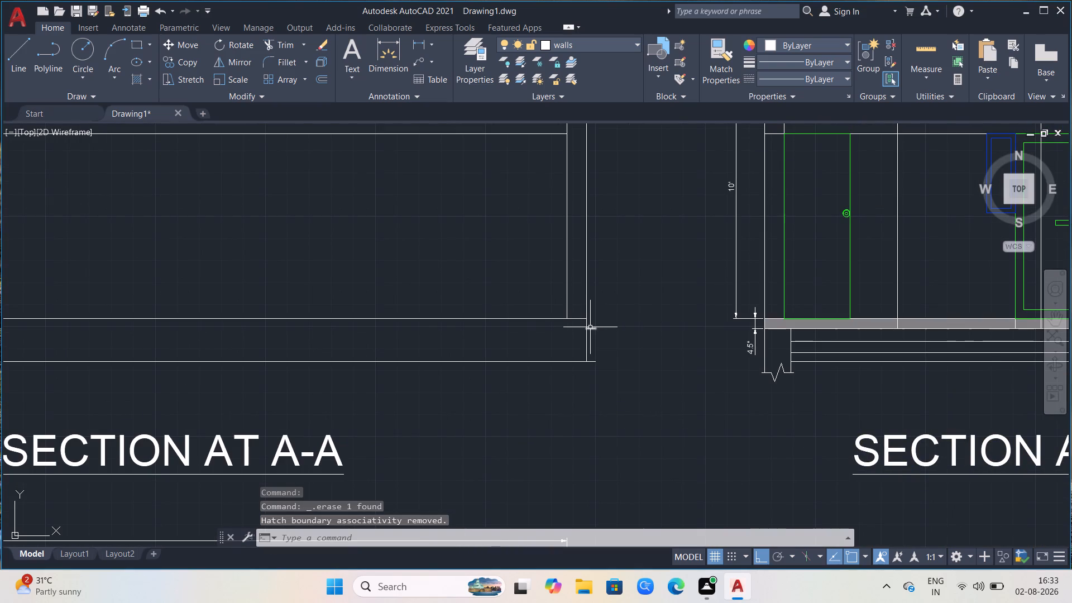
pyautogui.click(594, 328)
pyautogui.press('Delete')
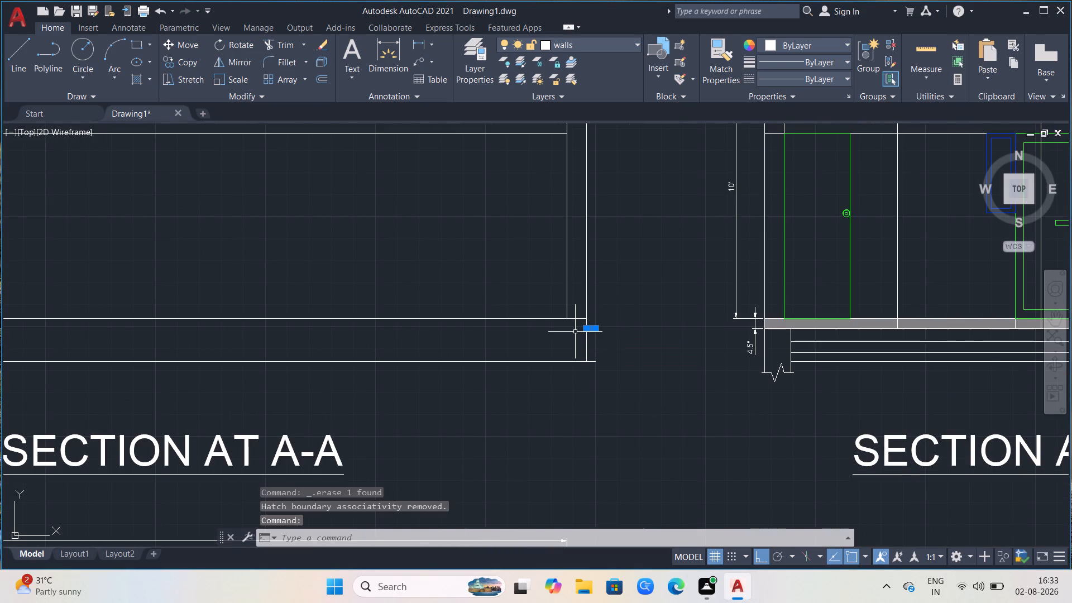
pyautogui.press('Delete')
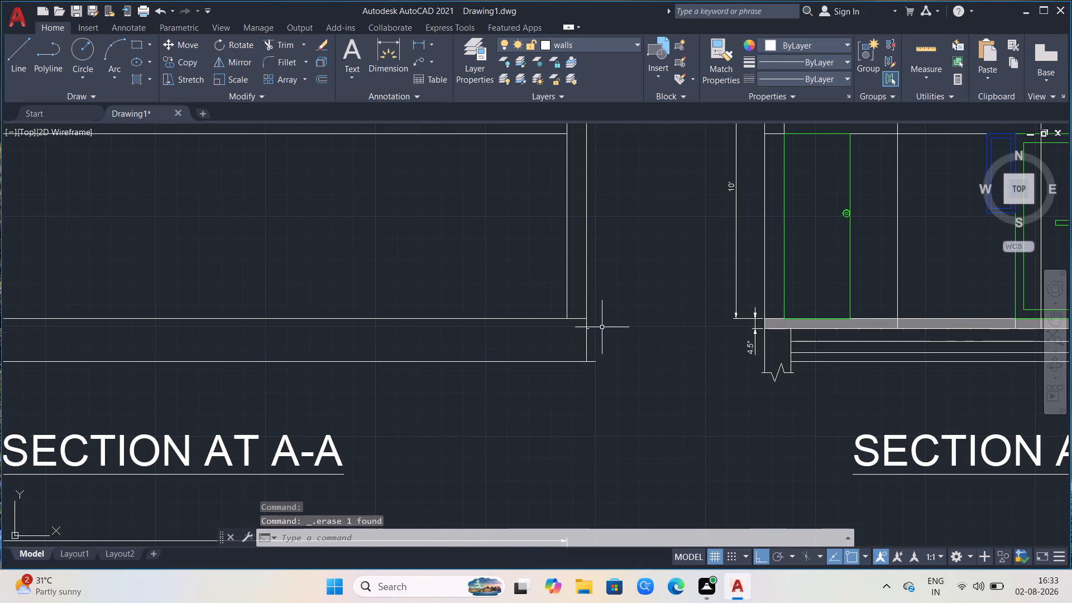
pyautogui.scroll(3, 590, 334)
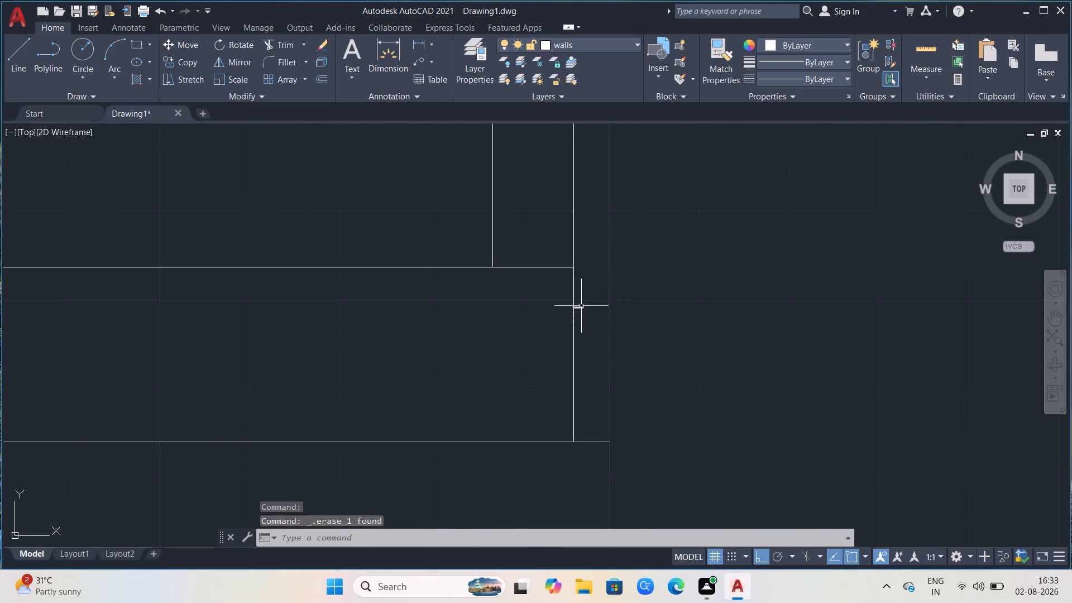
pyautogui.click(581, 306)
pyautogui.press('Delete')
pyautogui.press('Delete')
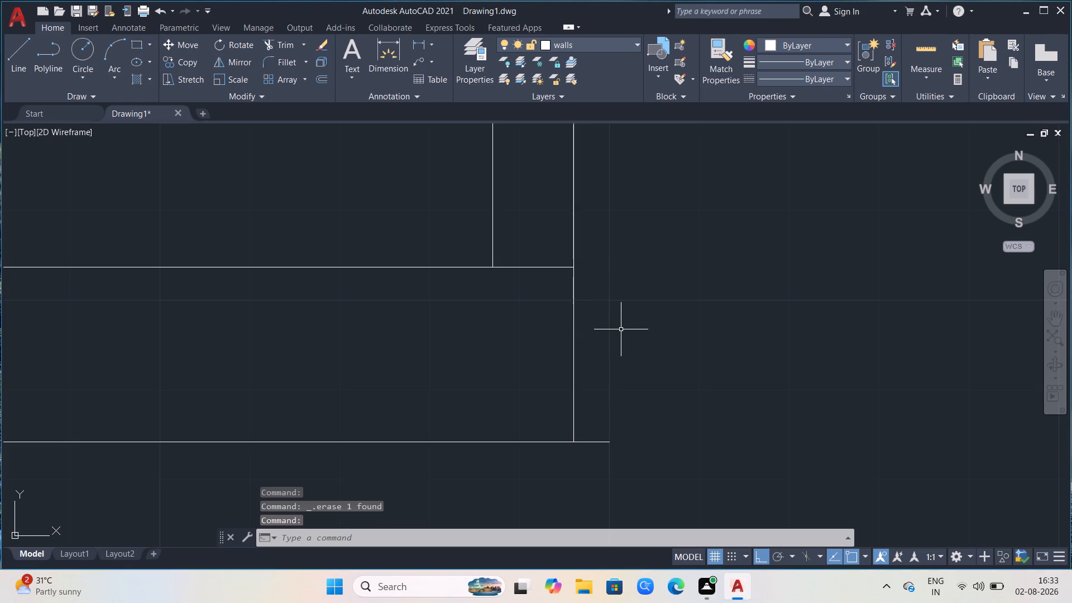
# Draw a 4" horizontal line outward from the right end of the ground floor line, aligned with the base line's end.
pyautogui.scroll(-1, 571, 300)
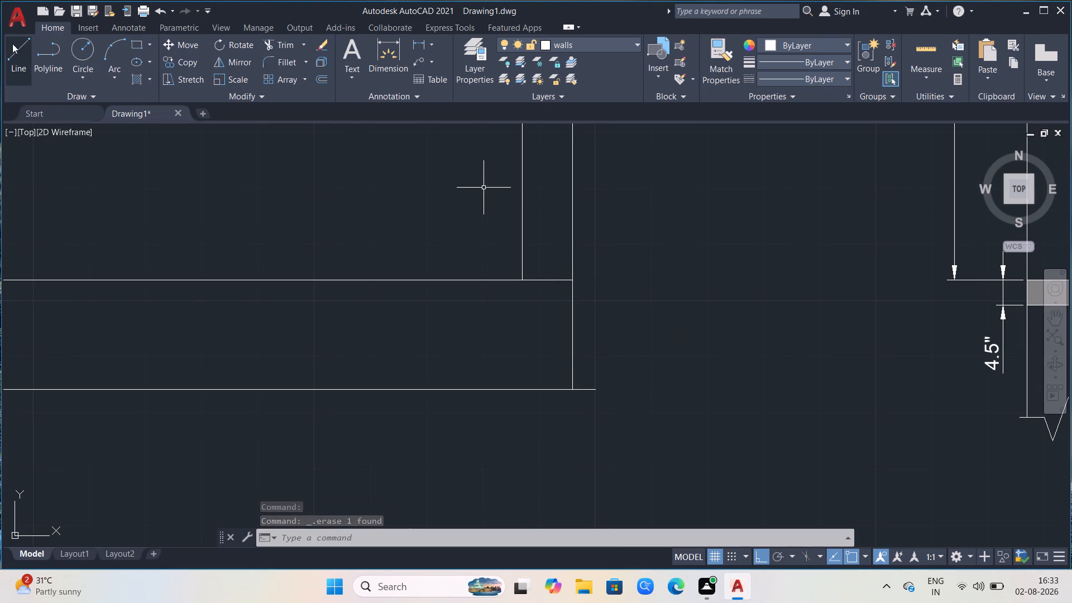
pyautogui.click(18, 51)
pyautogui.click(568, 282)
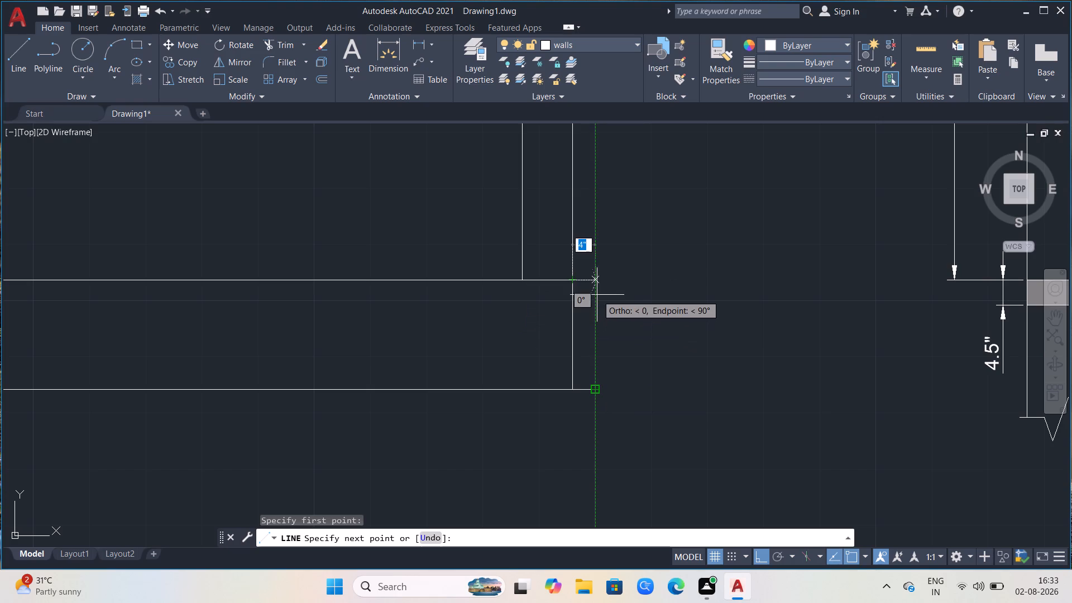
pyautogui.click(596, 281)
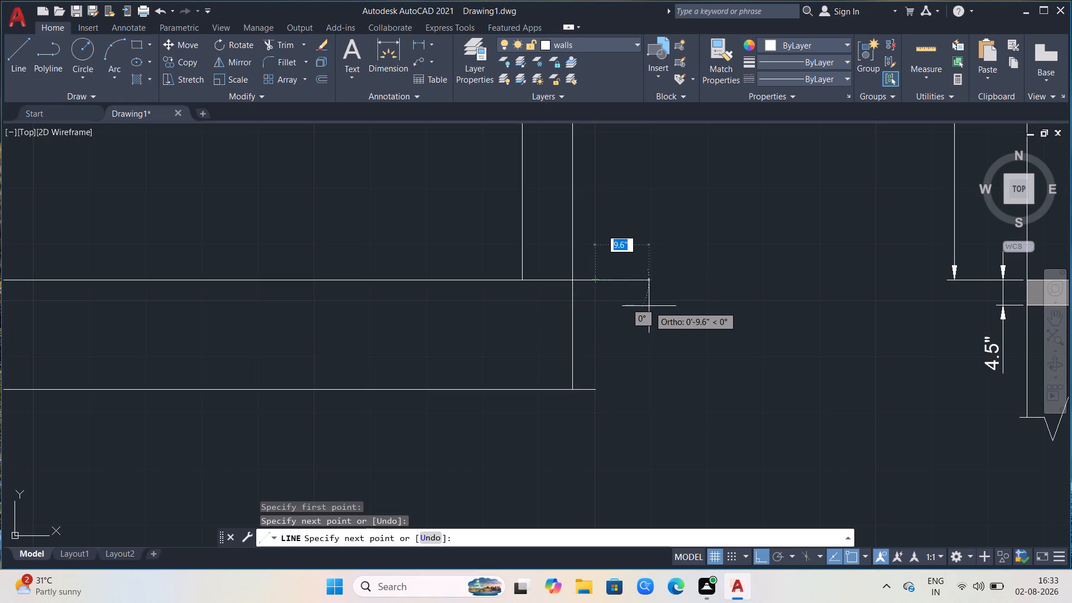
pyautogui.press('Escape')
# Draw a 4" horizontal line outward from the base's bottom left corner of the copied section.
pyautogui.scroll(-3, 849, 358)
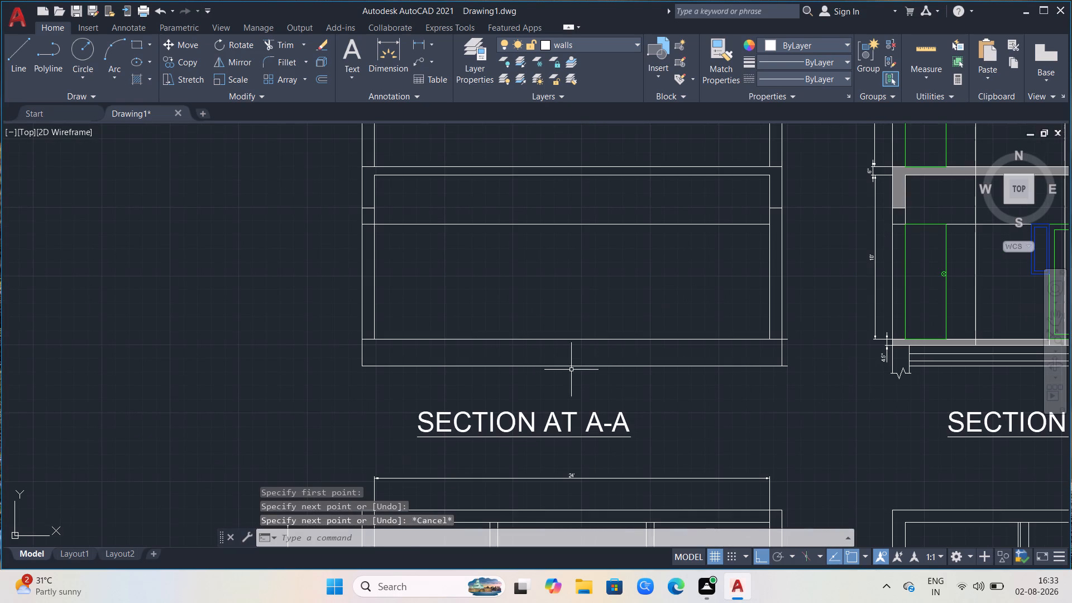
pyautogui.click(12, 58)
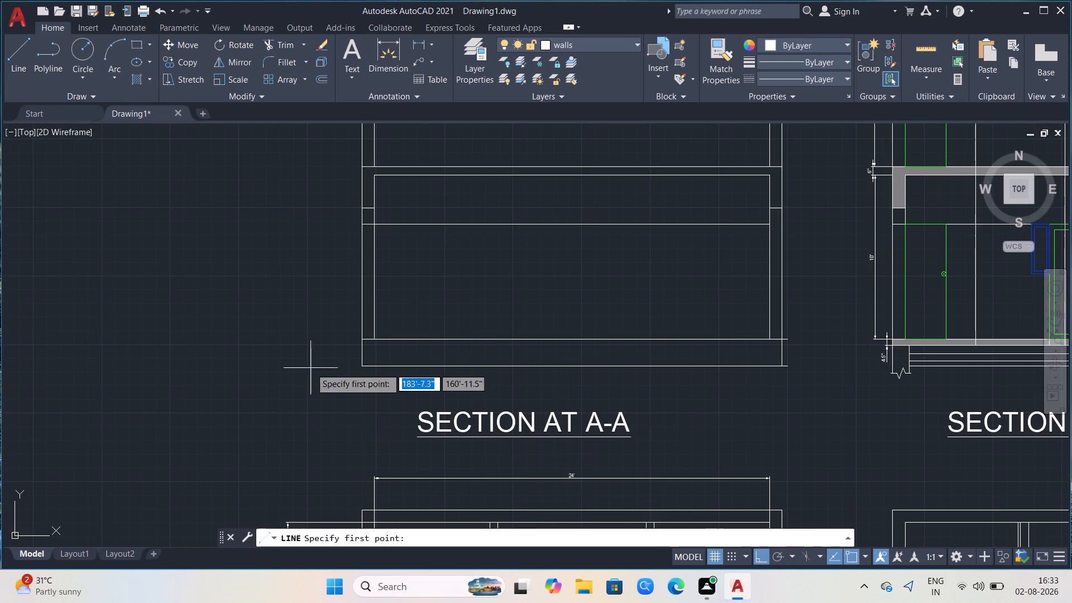
pyautogui.click(355, 361)
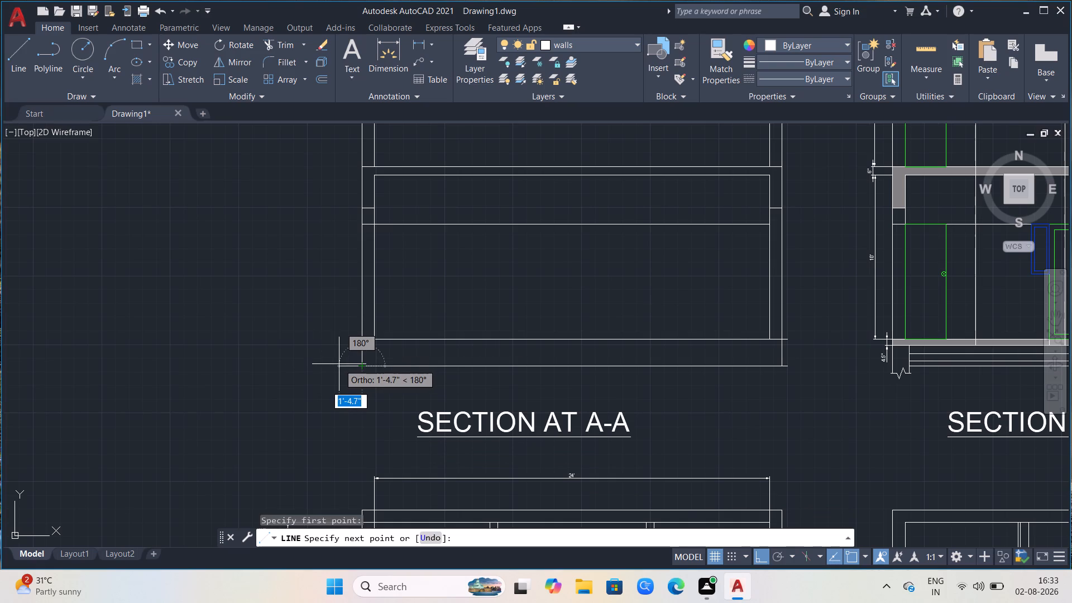
pyautogui.press('4')
pyautogui.press('Return')
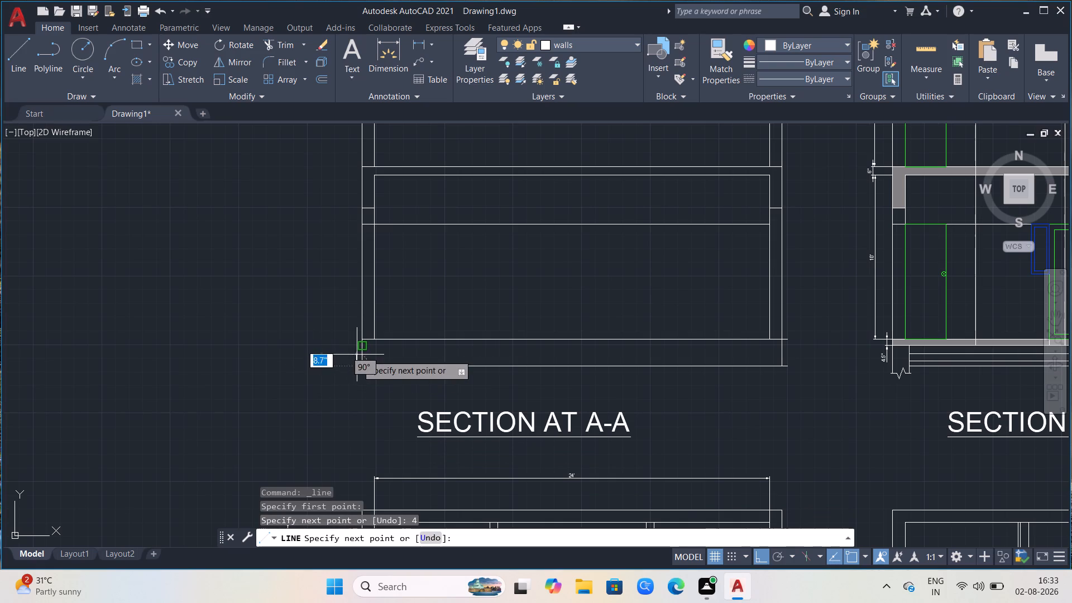
pyautogui.press('Escape')
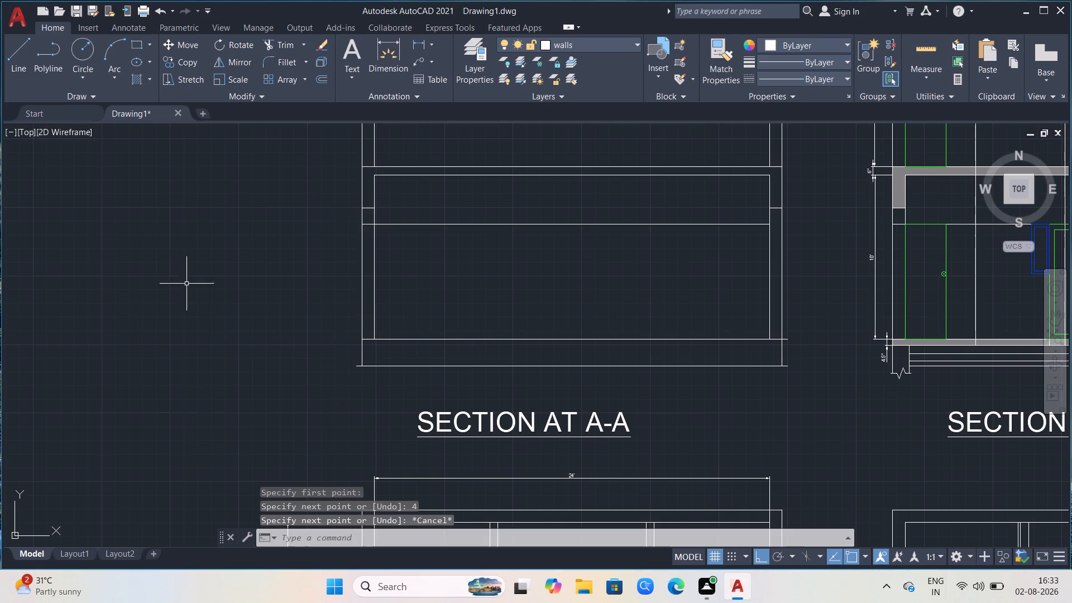
# Draw a horizontal line about 3.8" outward from the left end of the ground floor line, roughly aligned with the base line's end.
pyautogui.click(41, 75)
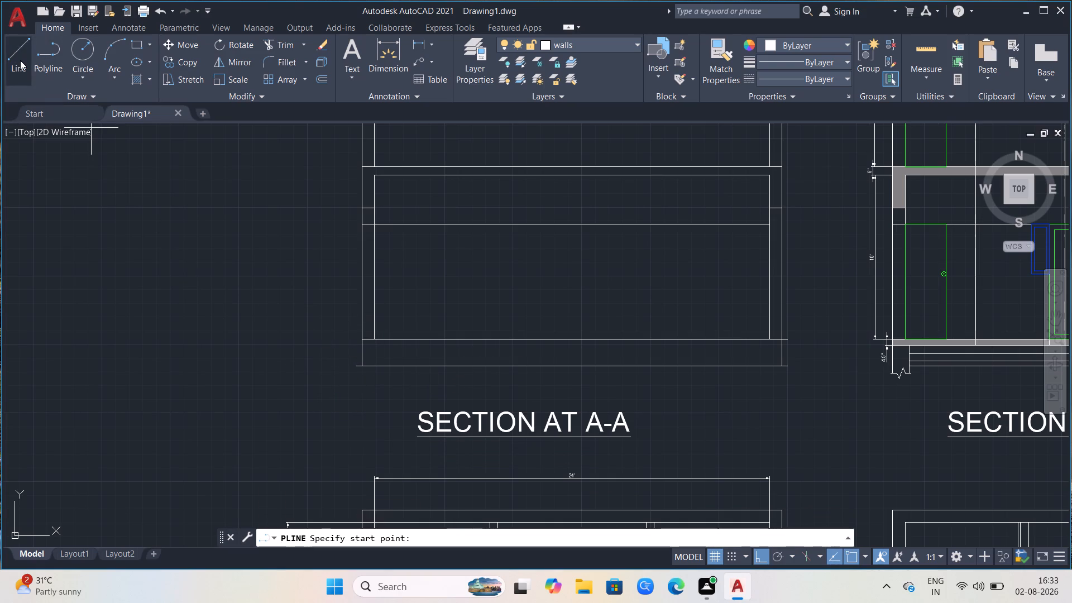
pyautogui.click(20, 60)
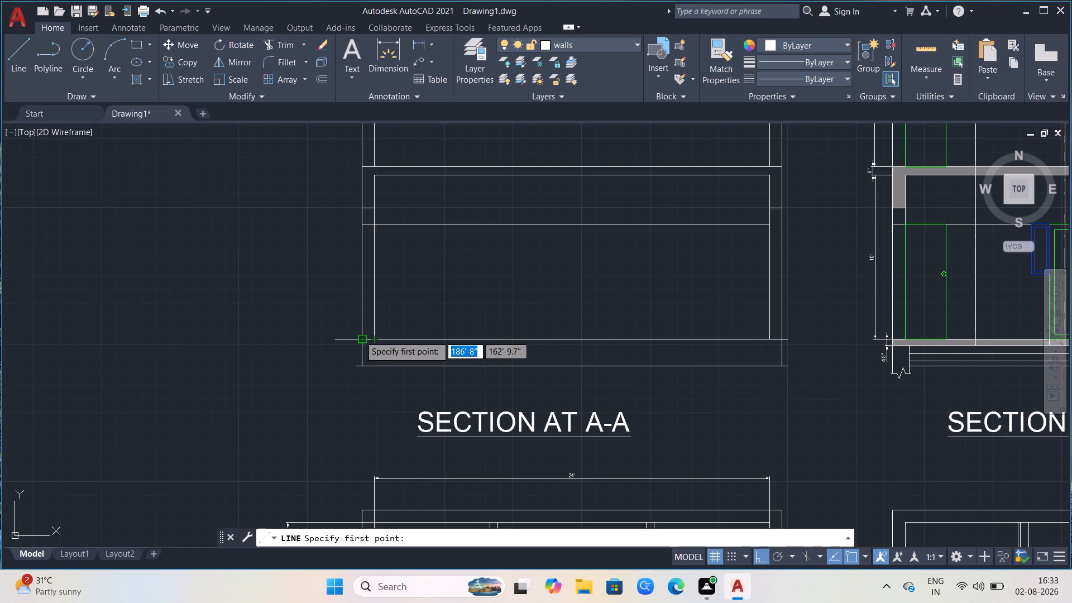
pyautogui.click(360, 336)
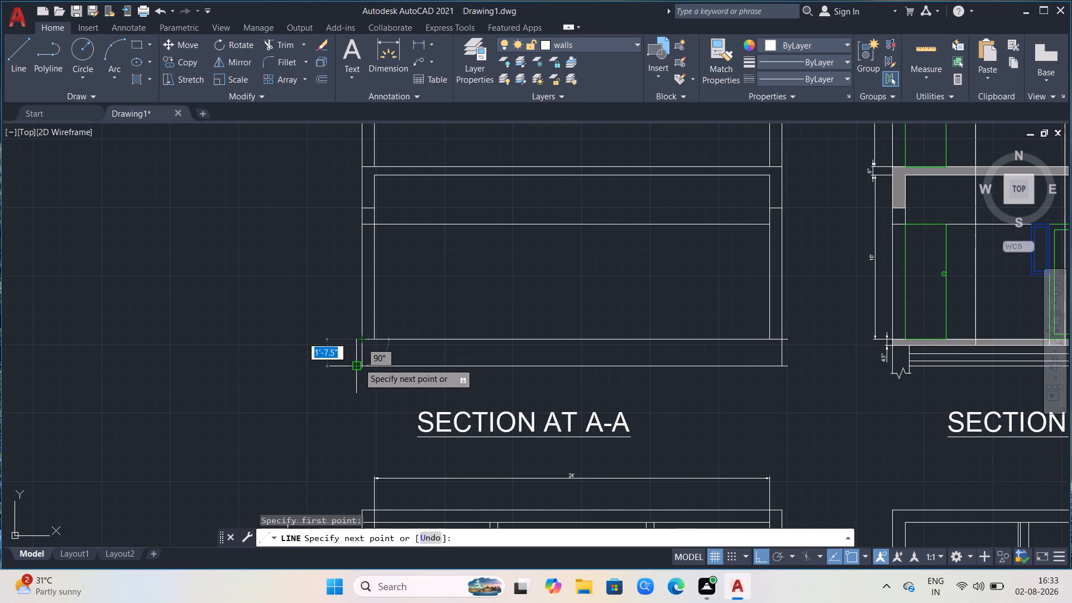
pyautogui.scroll(3, 365, 347)
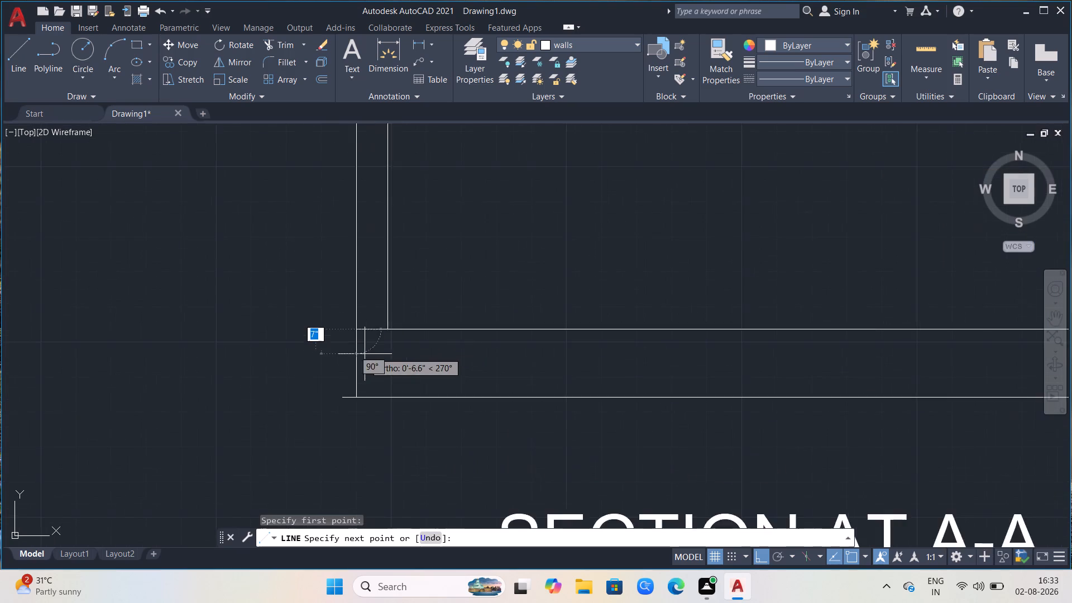
pyautogui.click(329, 312)
pyautogui.press('Escape')
pyautogui.scroll(-2, 449, 413)
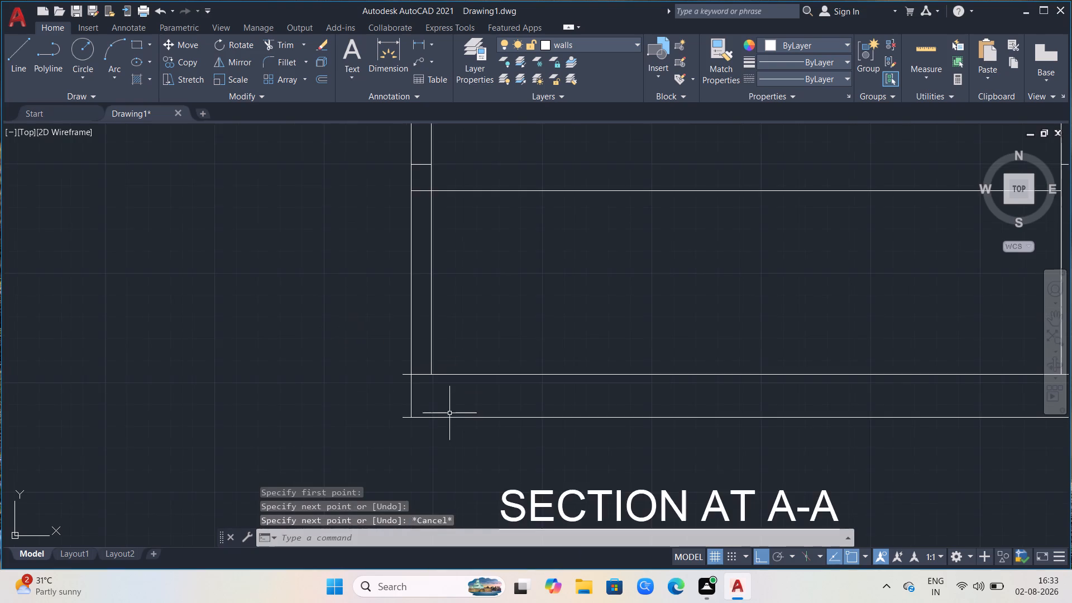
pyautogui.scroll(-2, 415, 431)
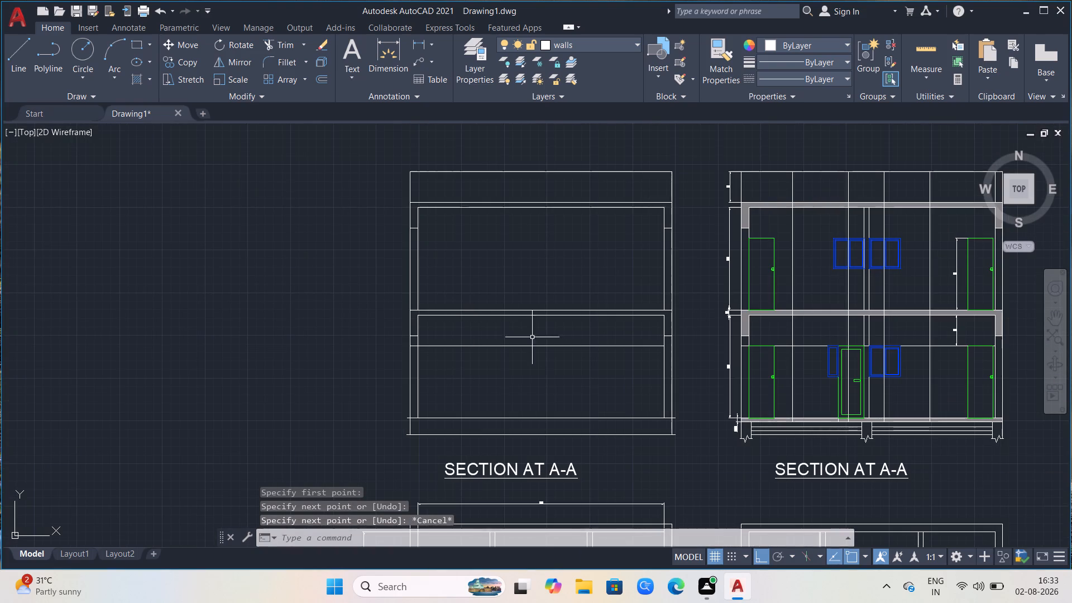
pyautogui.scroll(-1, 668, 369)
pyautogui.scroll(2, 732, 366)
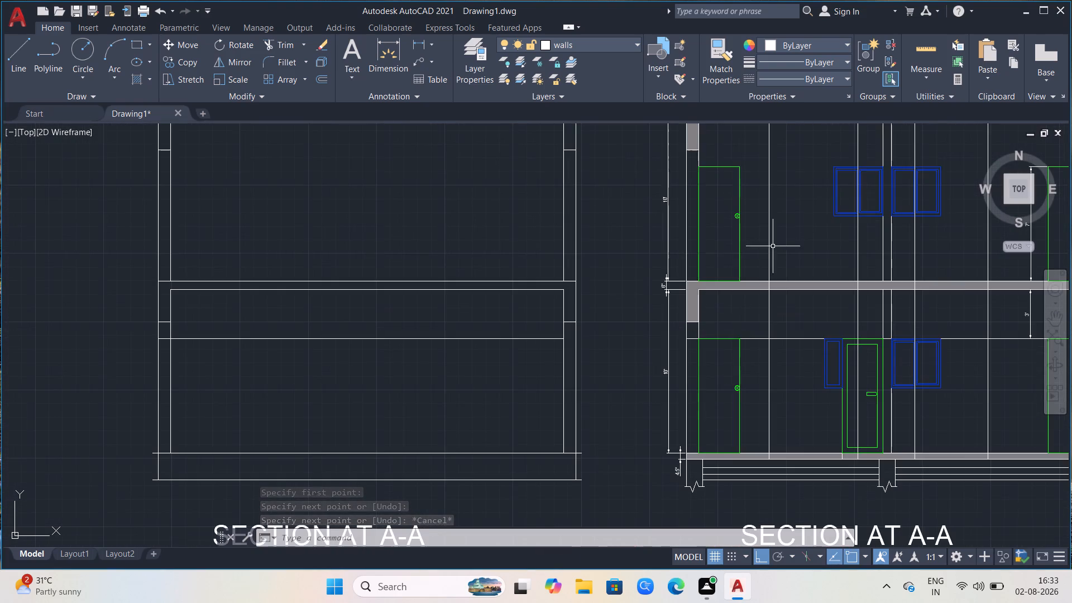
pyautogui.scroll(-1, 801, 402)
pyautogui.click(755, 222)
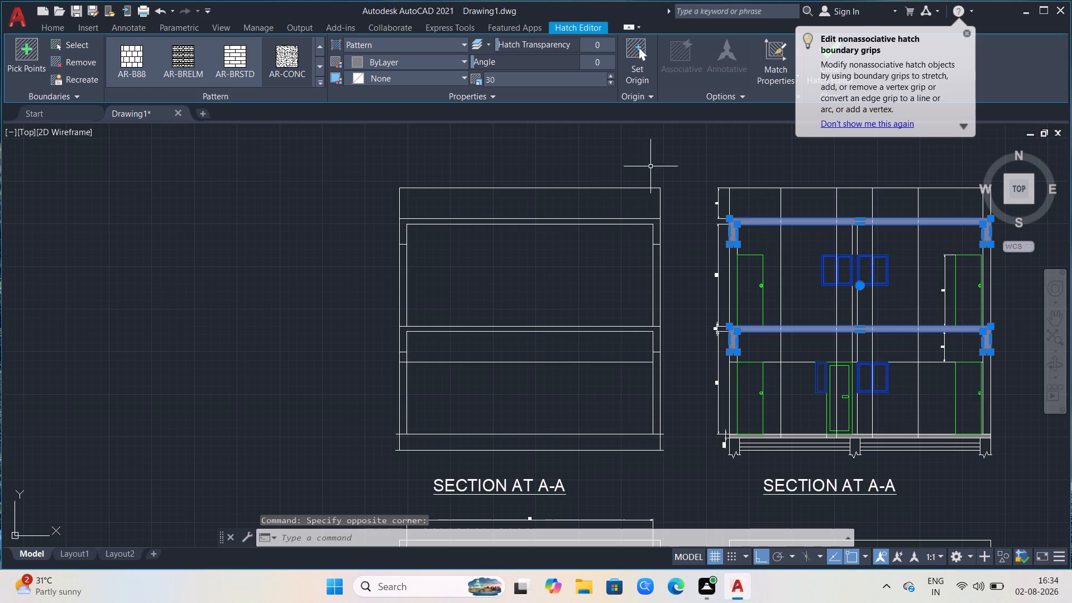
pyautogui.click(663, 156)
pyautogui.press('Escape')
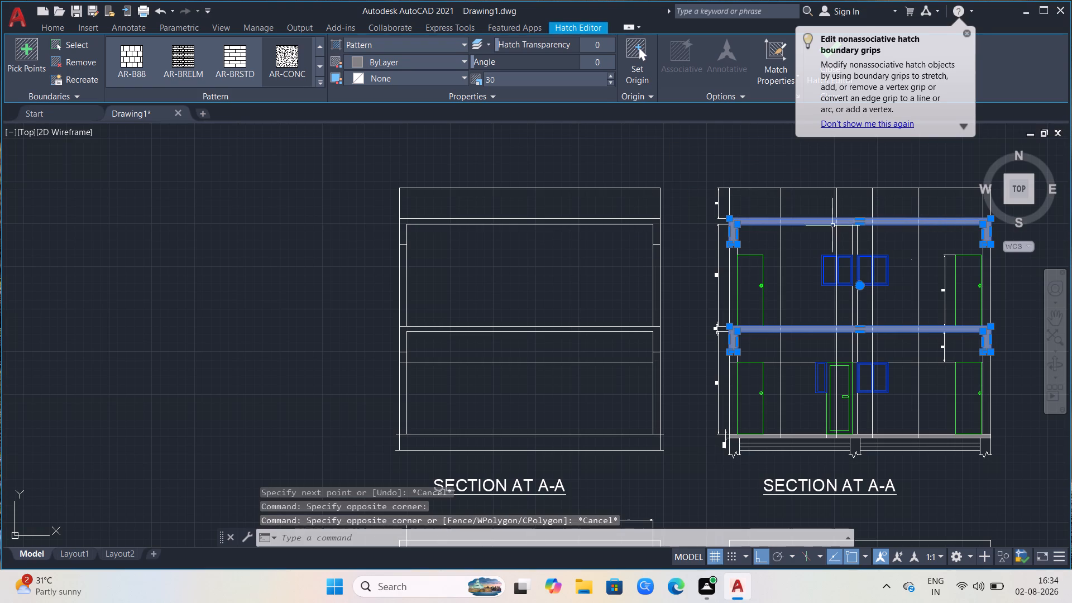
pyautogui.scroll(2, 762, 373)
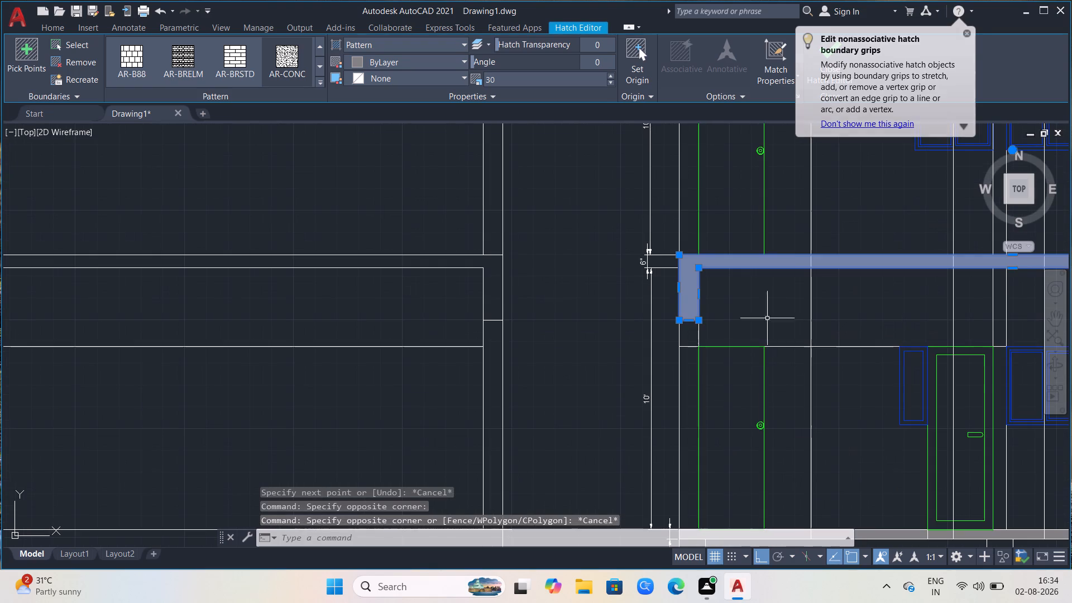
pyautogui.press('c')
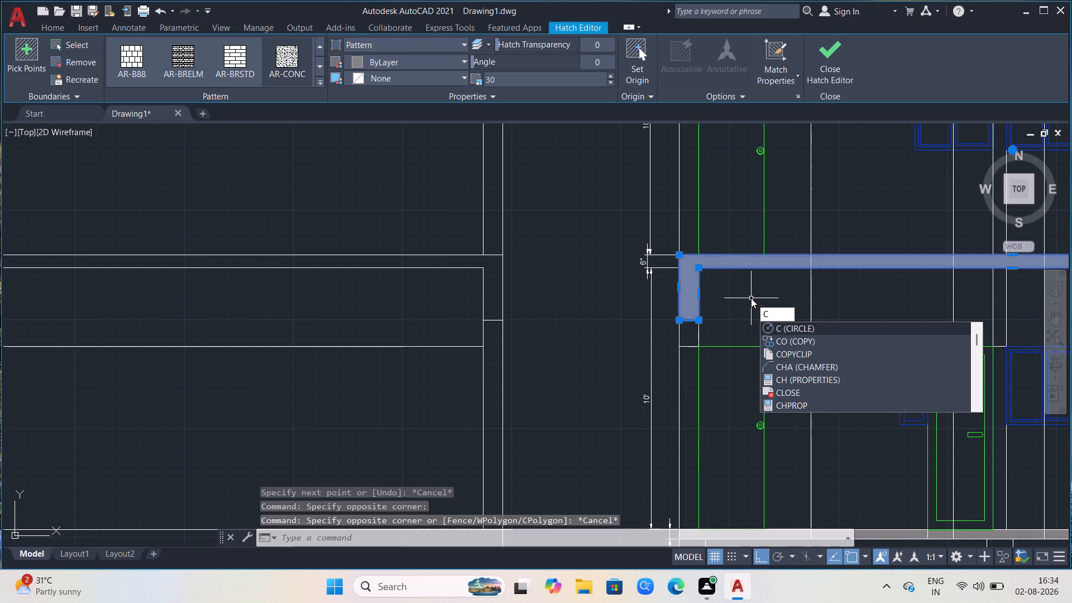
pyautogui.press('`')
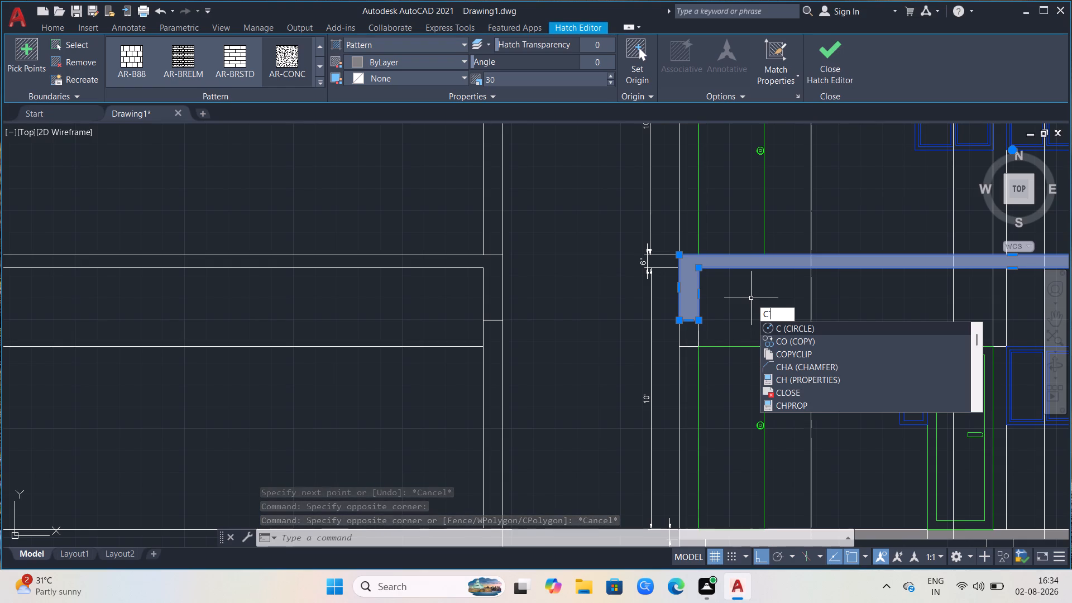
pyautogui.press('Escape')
# Extend the first floor slab's underside line to both outer walls and the roof slab's underside line to the right outer wall.
pyautogui.scroll(2, 366, 127)
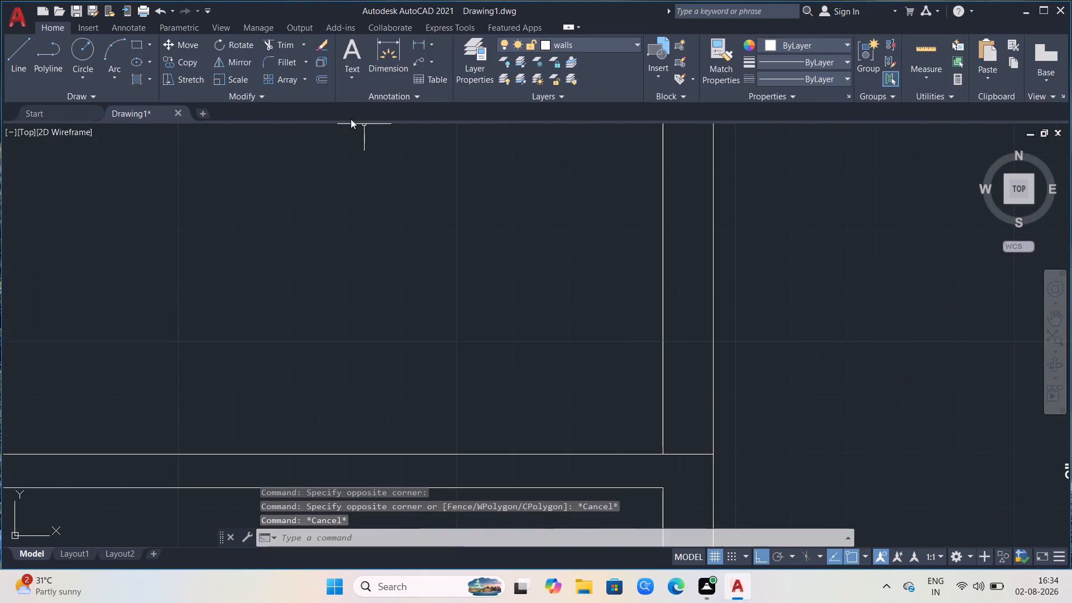
pyautogui.scroll(-2, 343, 142)
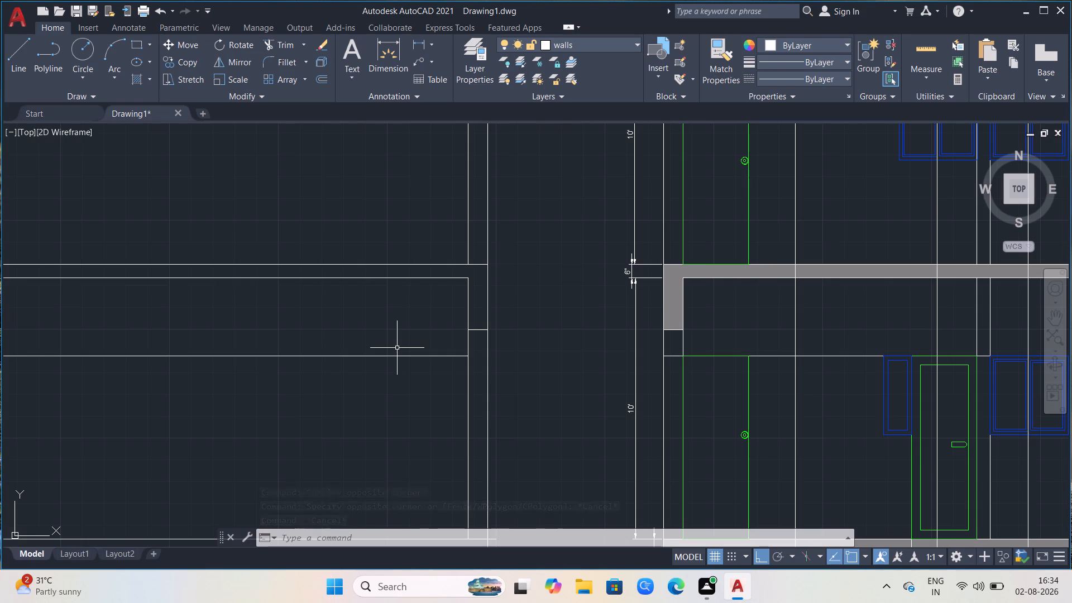
pyautogui.write('EX')
pyautogui.press('Return')
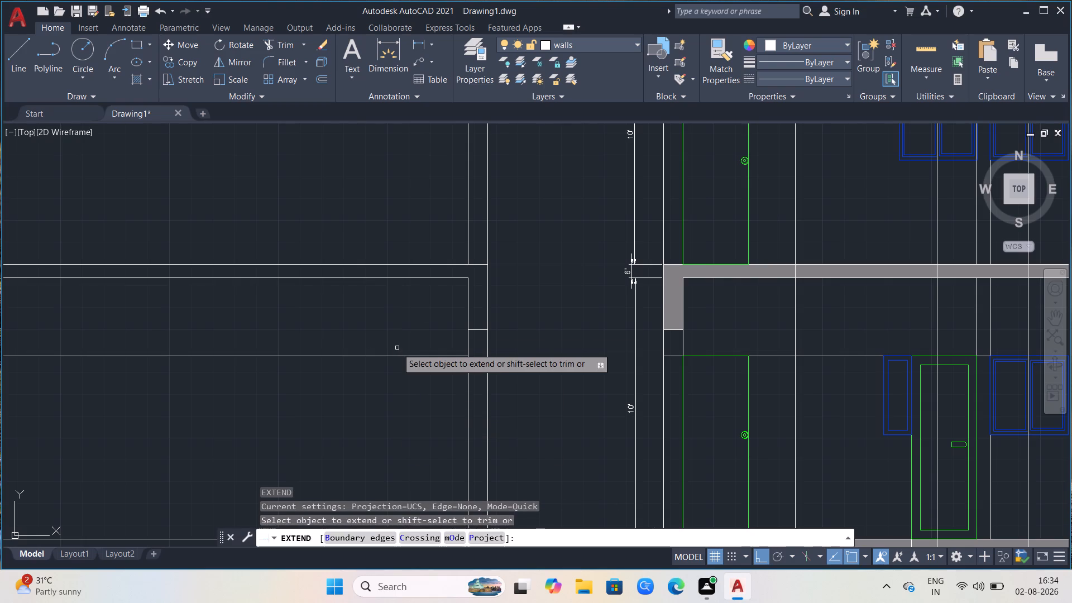
pyautogui.click(454, 279)
pyautogui.scroll(-1, 600, 357)
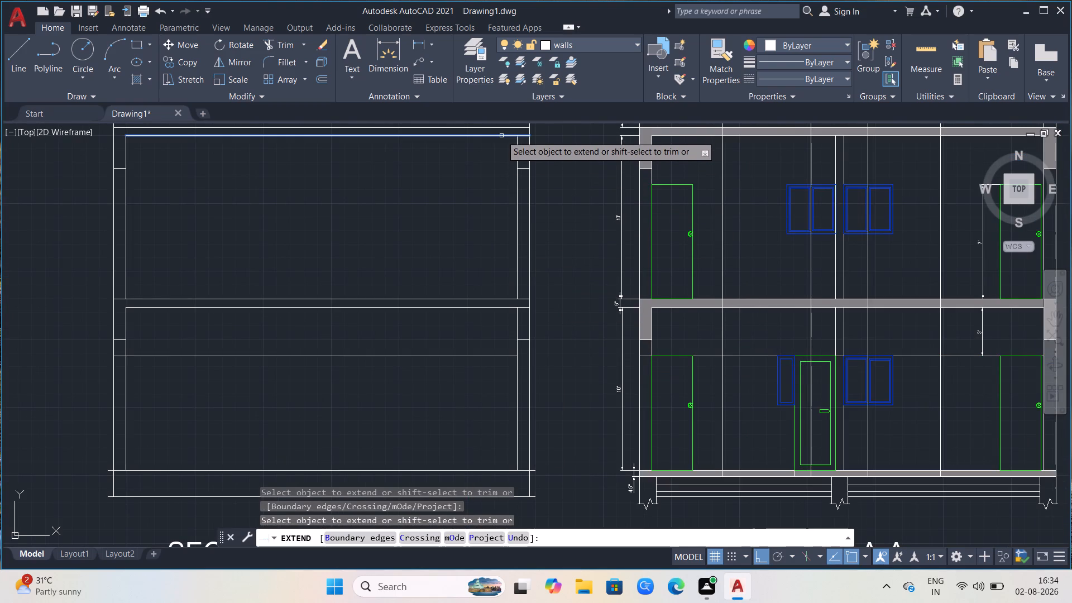
pyautogui.click(501, 136)
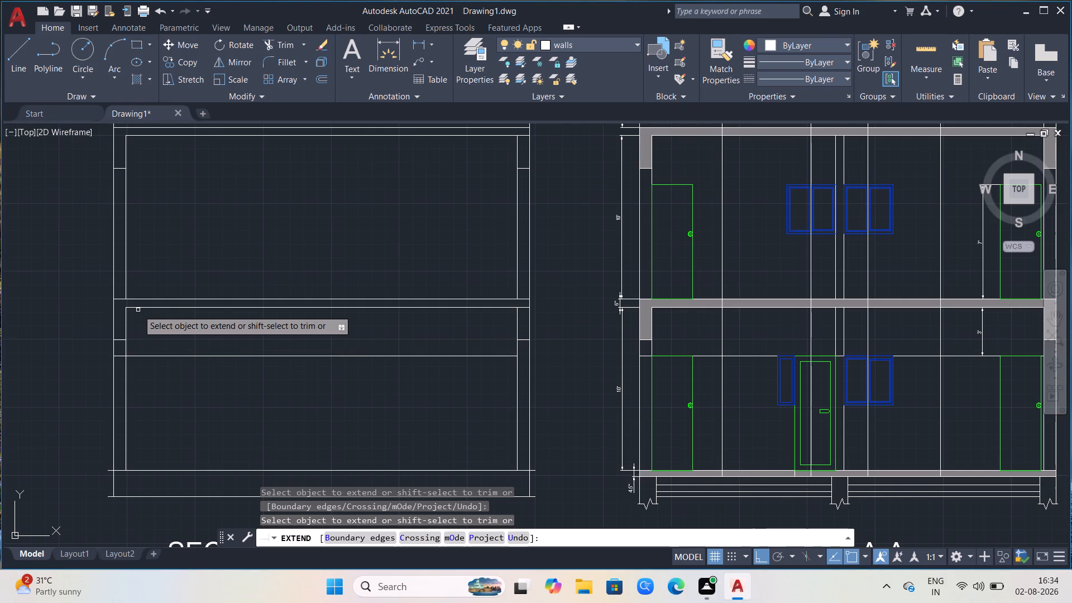
pyautogui.click(136, 309)
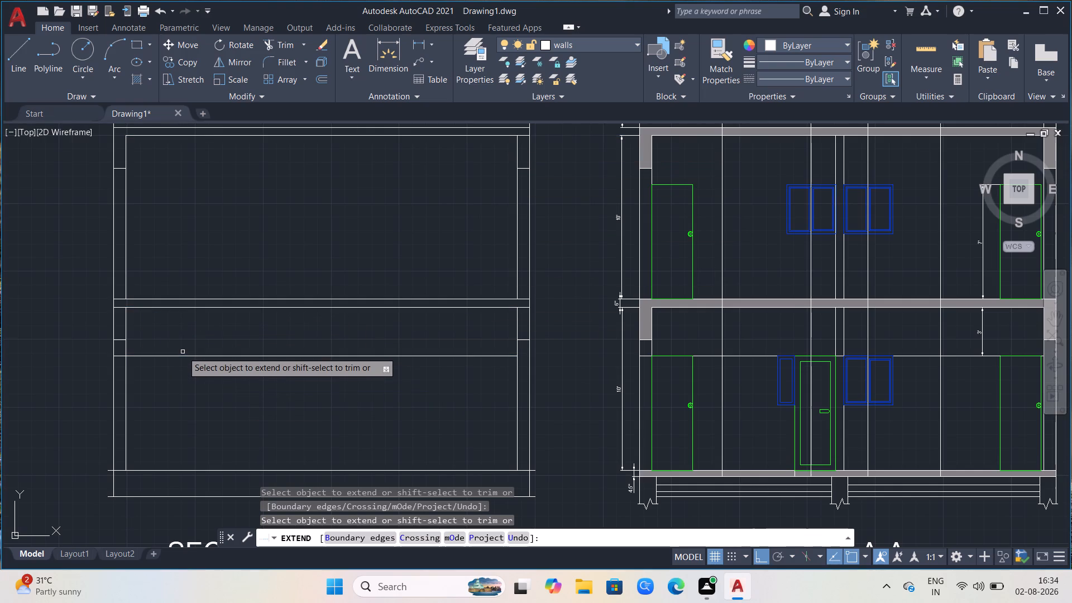
# Trim away the ground storey's lintel line and the four short beam-bottom stubs within the outer walls of the copied section.
pyautogui.keyDown('ctrl'); pyautogui.keyDown('shift'); pyautogui.click(522, 339); pyautogui.keyUp('shift'); pyautogui.keyUp('ctrl')
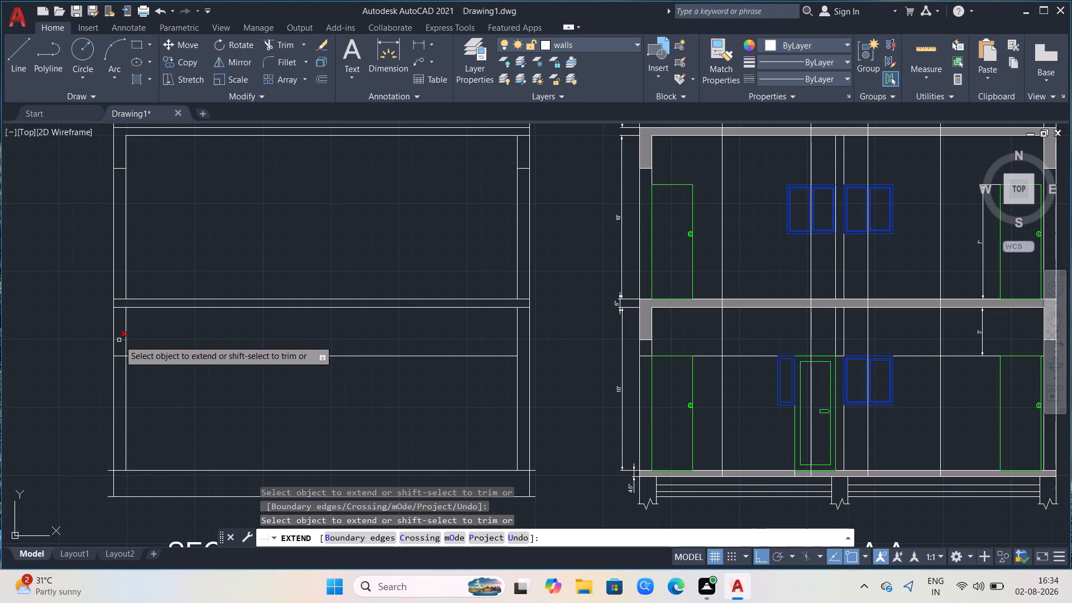
pyautogui.keyDown('ctrl'); pyautogui.keyDown('shift'); pyautogui.click(119, 340); pyautogui.keyUp('shift'); pyautogui.keyUp('ctrl')
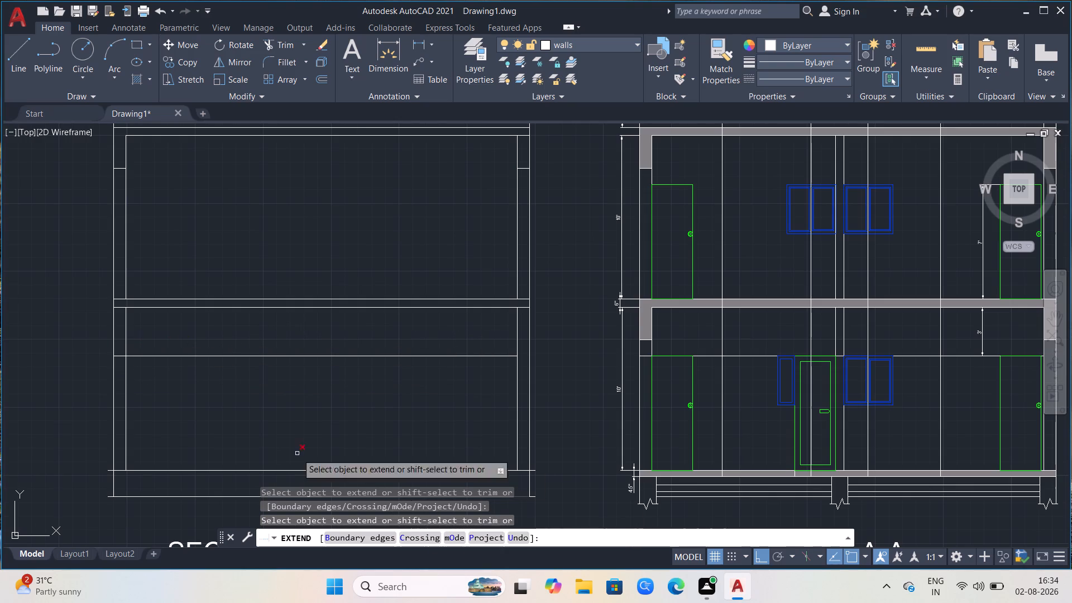
pyautogui.keyDown('ctrl'); pyautogui.keyDown('shift'); pyautogui.click(239, 353); pyautogui.keyUp('shift'); pyautogui.keyUp('ctrl')
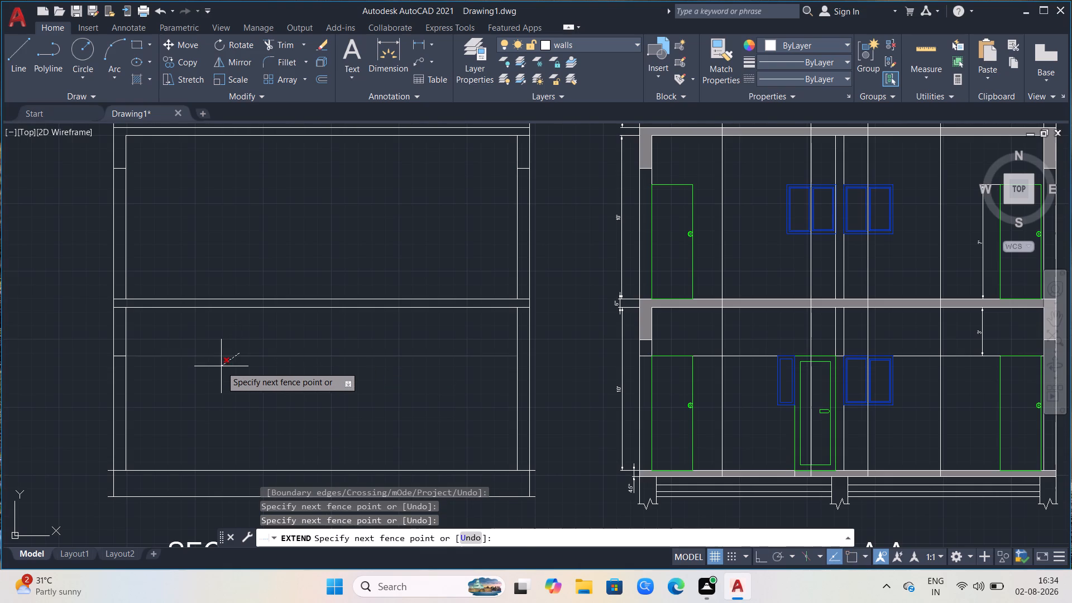
pyautogui.keyDown('ctrl'); pyautogui.keyDown('shift'); pyautogui.click(221, 366); pyautogui.keyUp('shift'); pyautogui.keyUp('ctrl')
pyautogui.keyDown('ctrl'); pyautogui.keyDown('shift'); pyautogui.click(122, 356); pyautogui.keyUp('shift'); pyautogui.keyUp('ctrl')
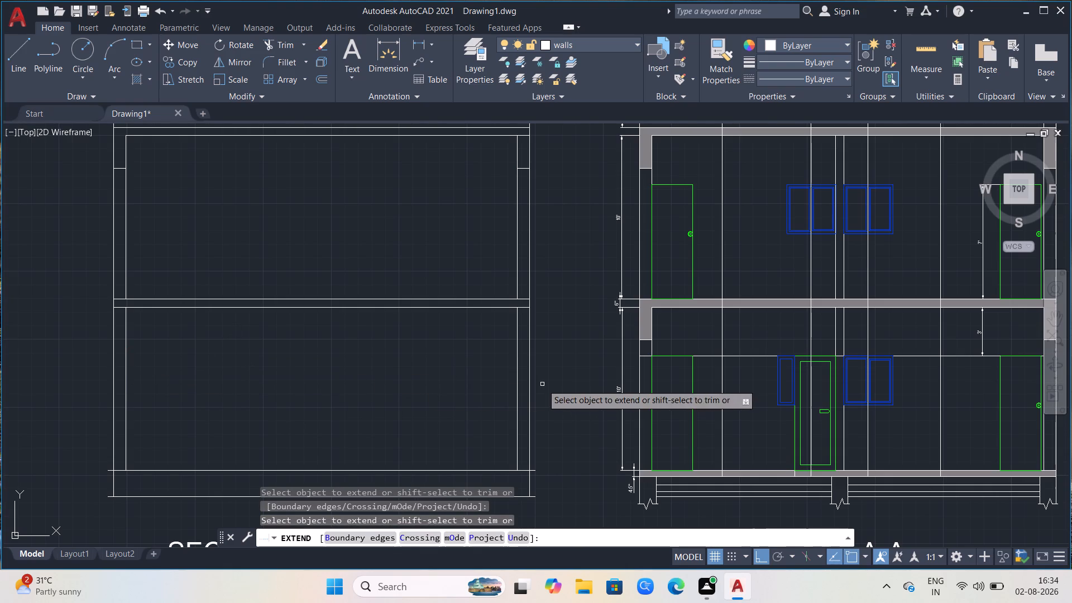
pyautogui.keyDown('ctrl'); pyautogui.keyDown('shift'); pyautogui.click(523, 170); pyautogui.keyUp('shift'); pyautogui.keyUp('ctrl')
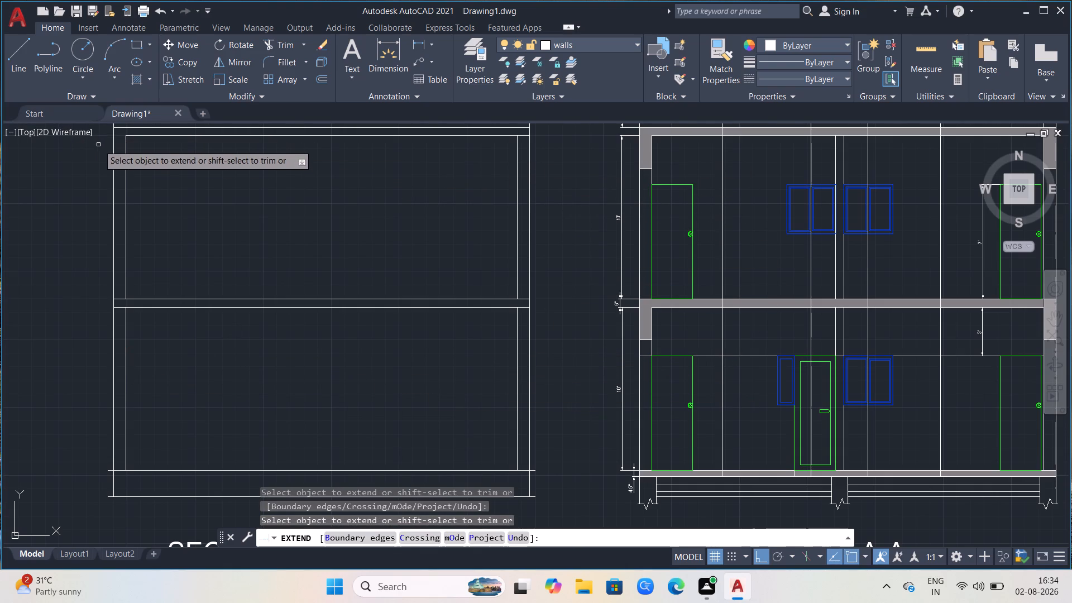
pyautogui.keyDown('ctrl'); pyautogui.keyDown('shift'); pyautogui.click(121, 169); pyautogui.keyUp('shift'); pyautogui.keyUp('ctrl')
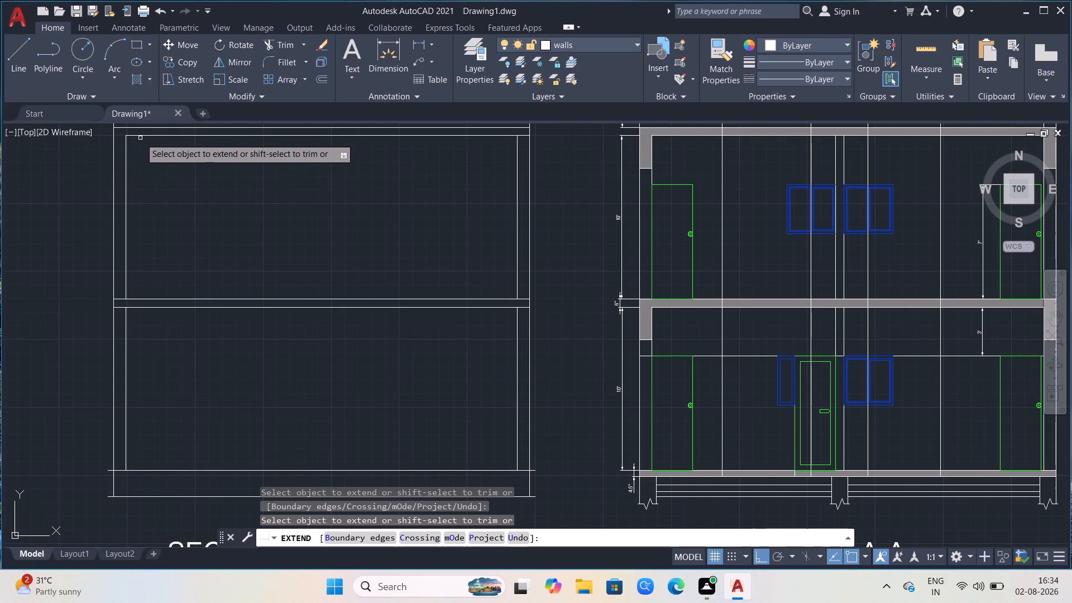
# Extend the roof slab's underside line to the left outer wall of the copied section.
pyautogui.click(143, 136)
pyautogui.scroll(-1, 213, 302)
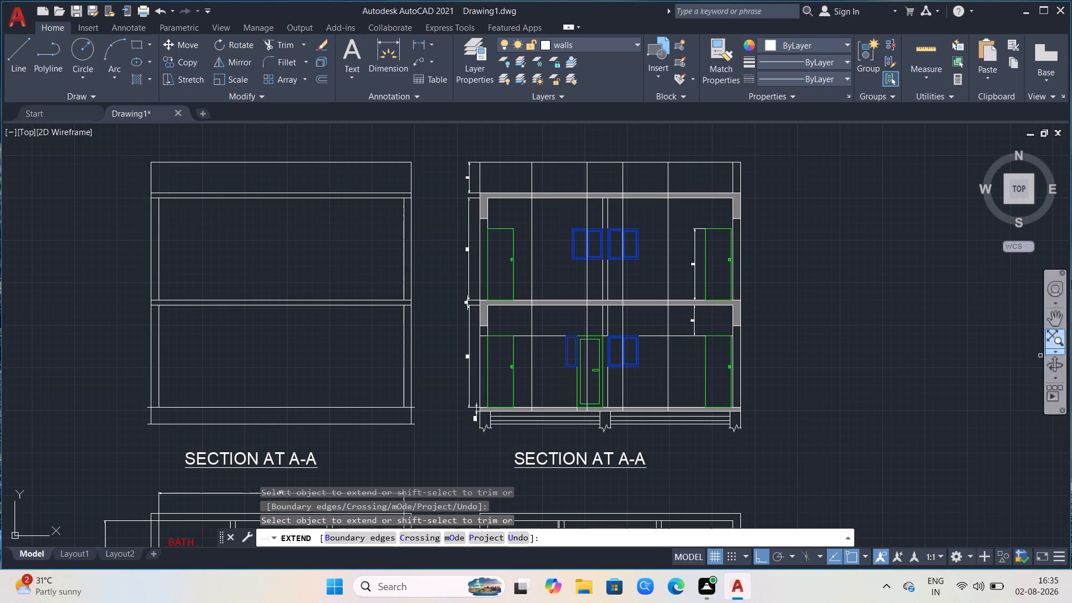
pyautogui.scroll(-1, 482, 342)
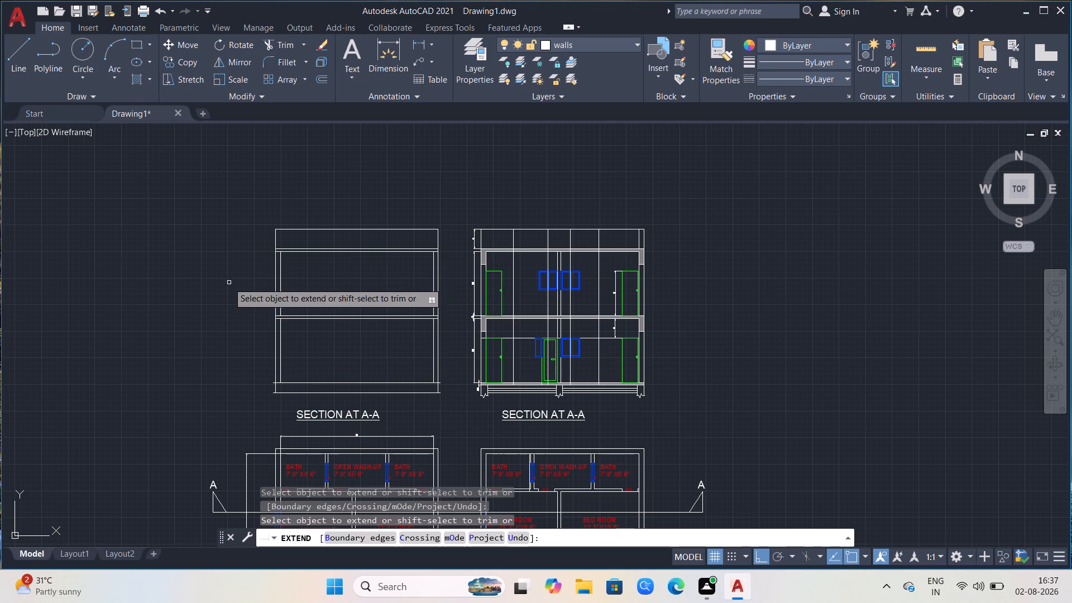
pyautogui.press('Escape')
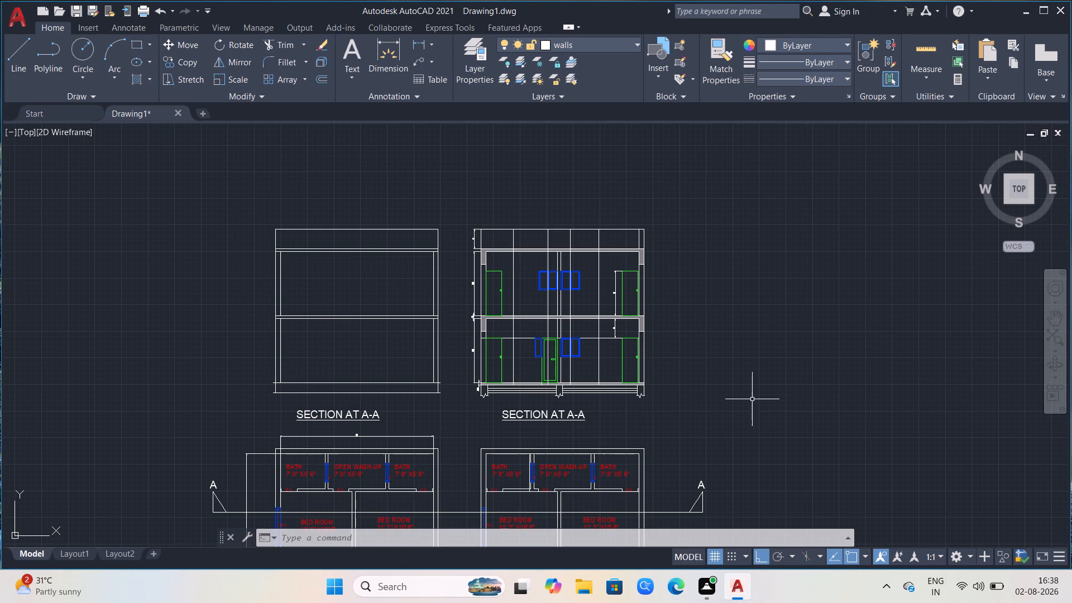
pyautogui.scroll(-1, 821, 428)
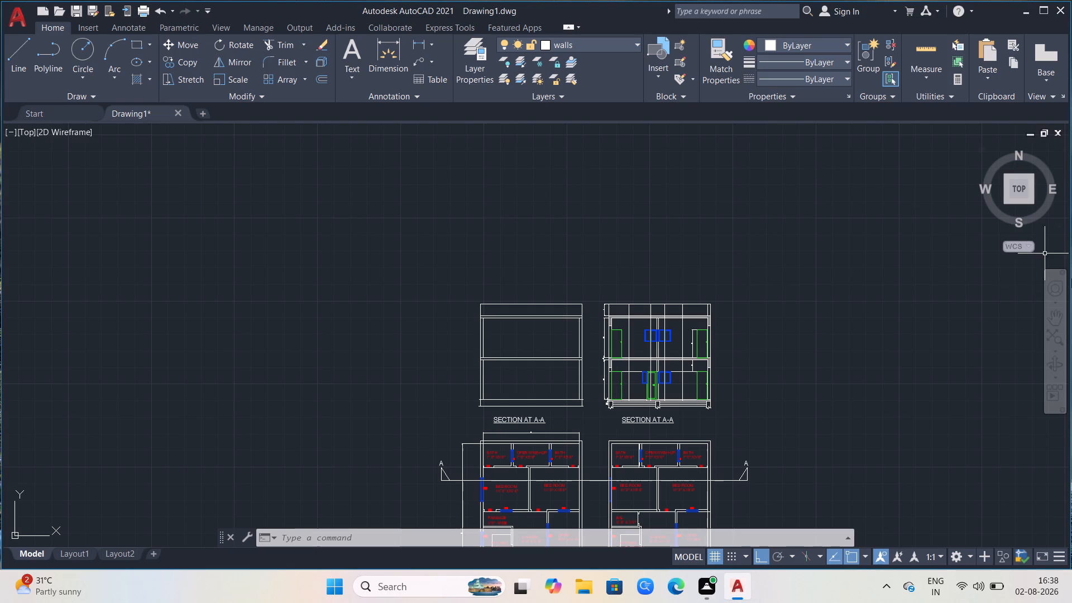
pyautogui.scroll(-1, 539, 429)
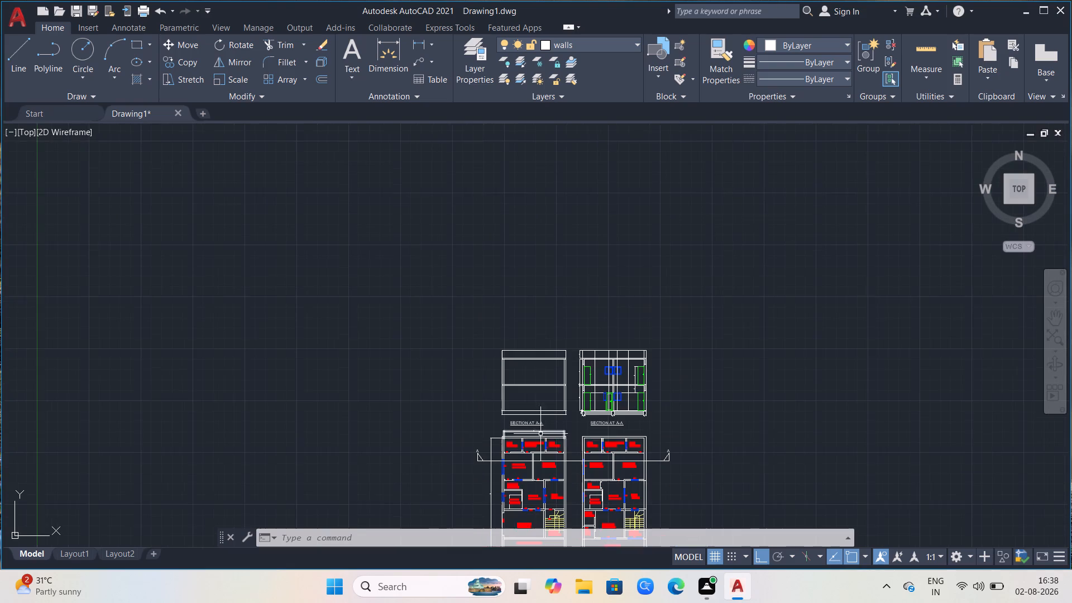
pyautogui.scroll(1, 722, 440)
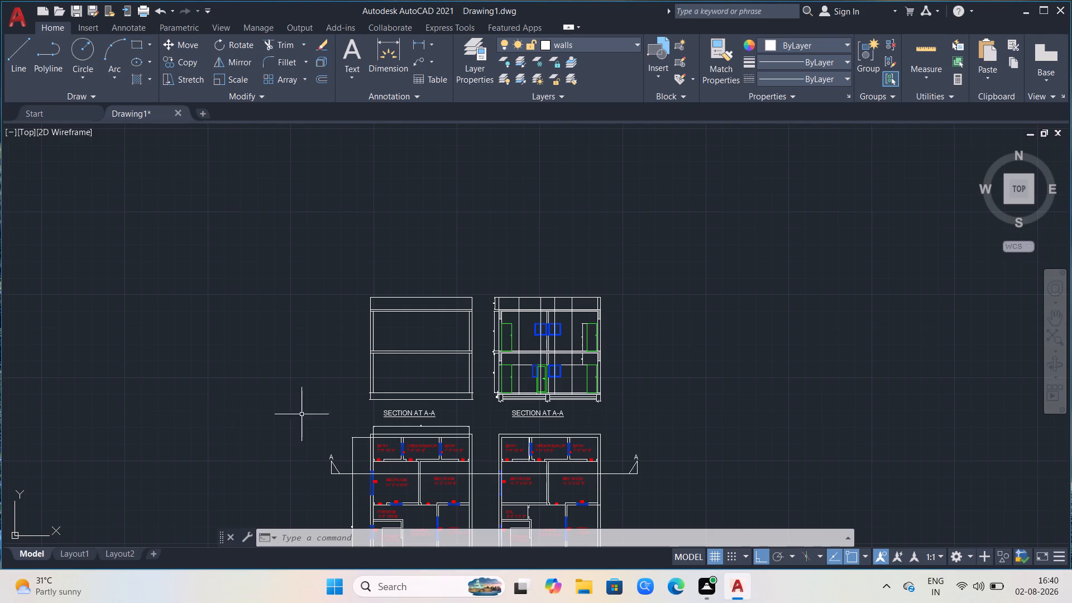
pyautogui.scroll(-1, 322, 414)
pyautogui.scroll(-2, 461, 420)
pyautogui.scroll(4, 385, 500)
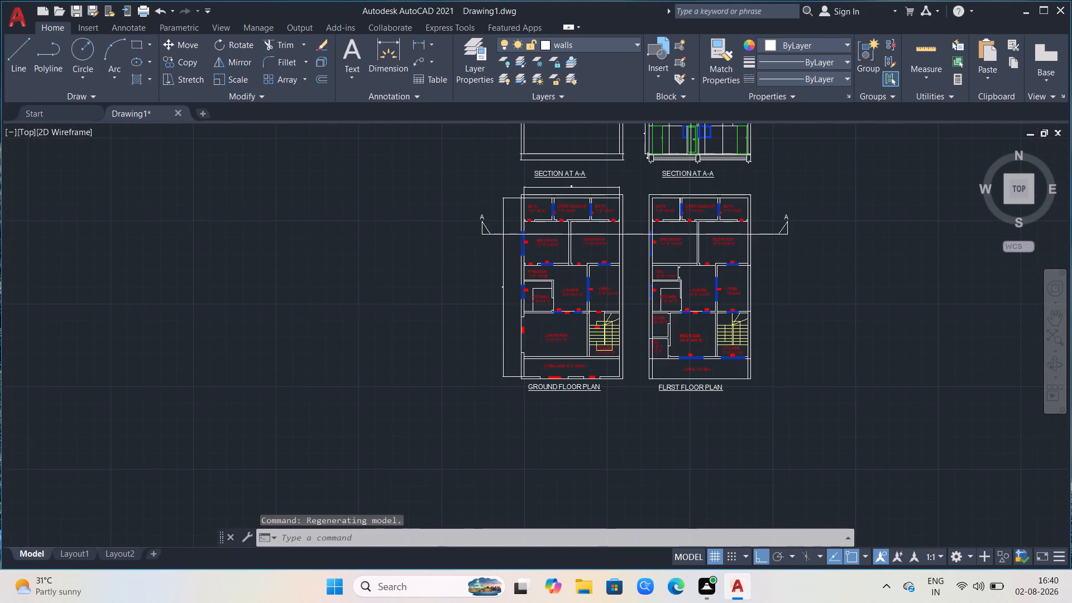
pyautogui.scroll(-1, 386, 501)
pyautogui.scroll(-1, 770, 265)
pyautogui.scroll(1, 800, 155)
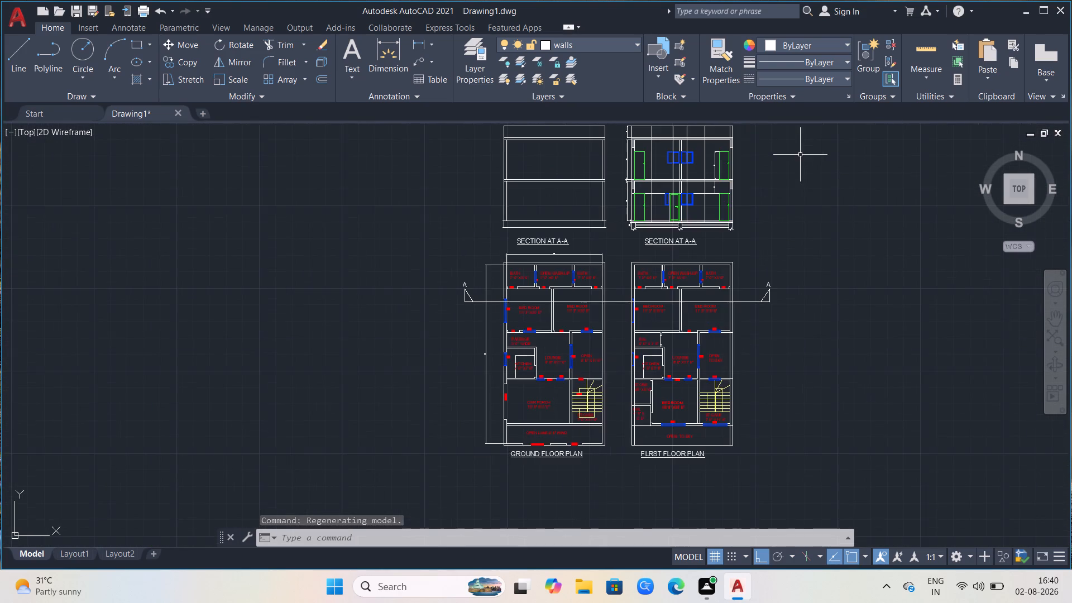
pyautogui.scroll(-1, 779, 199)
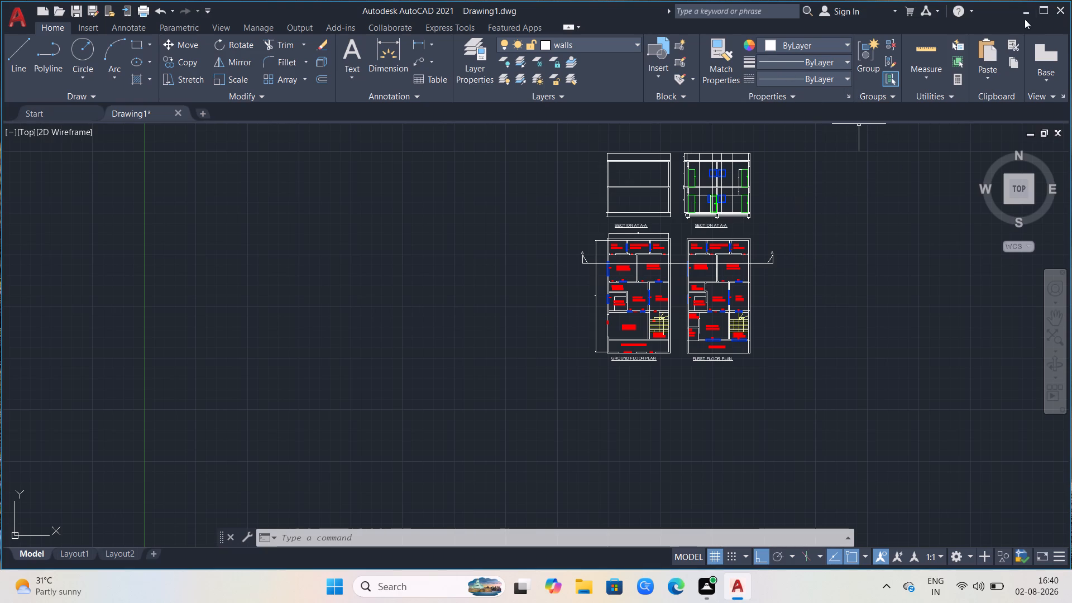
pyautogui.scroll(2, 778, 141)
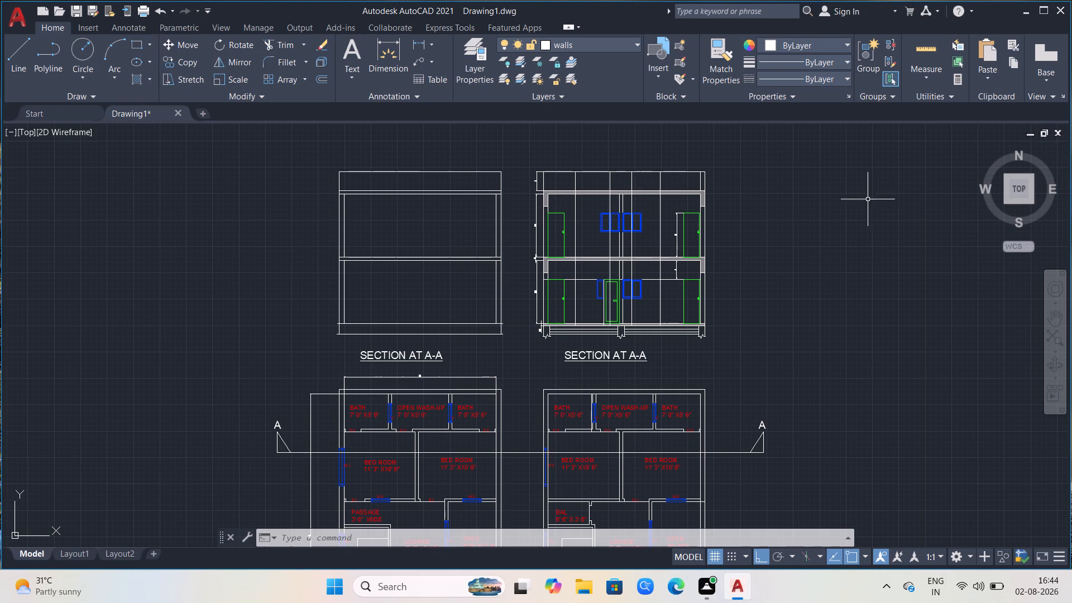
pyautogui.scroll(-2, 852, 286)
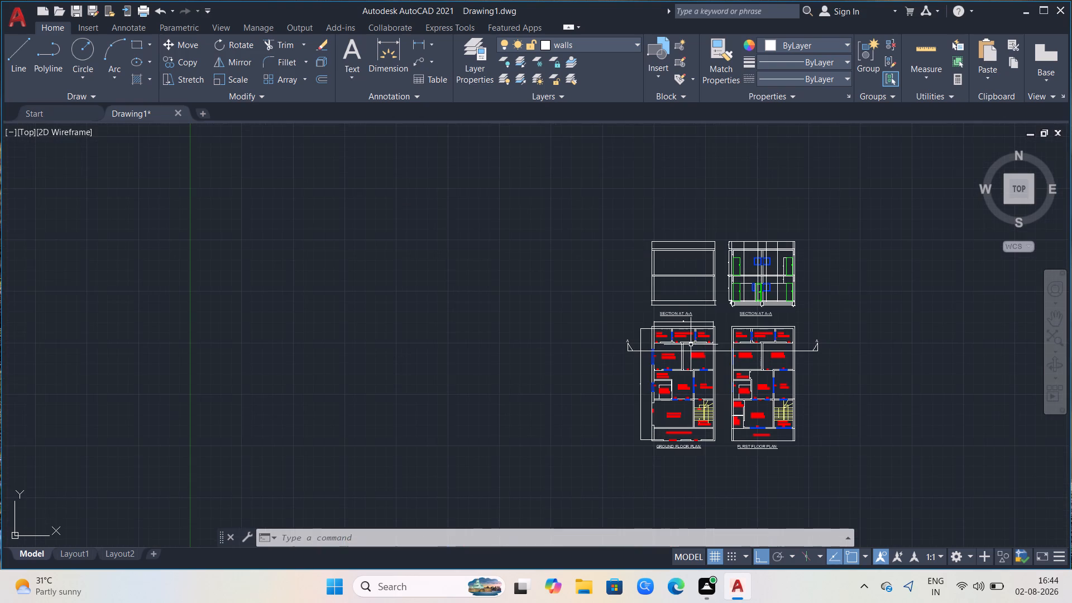
# Draw a small upright rectangle about 8" wide inside the left end of the parapet band of the bare outline.
pyautogui.scroll(-1, 651, 342)
pyautogui.scroll(2, 787, 348)
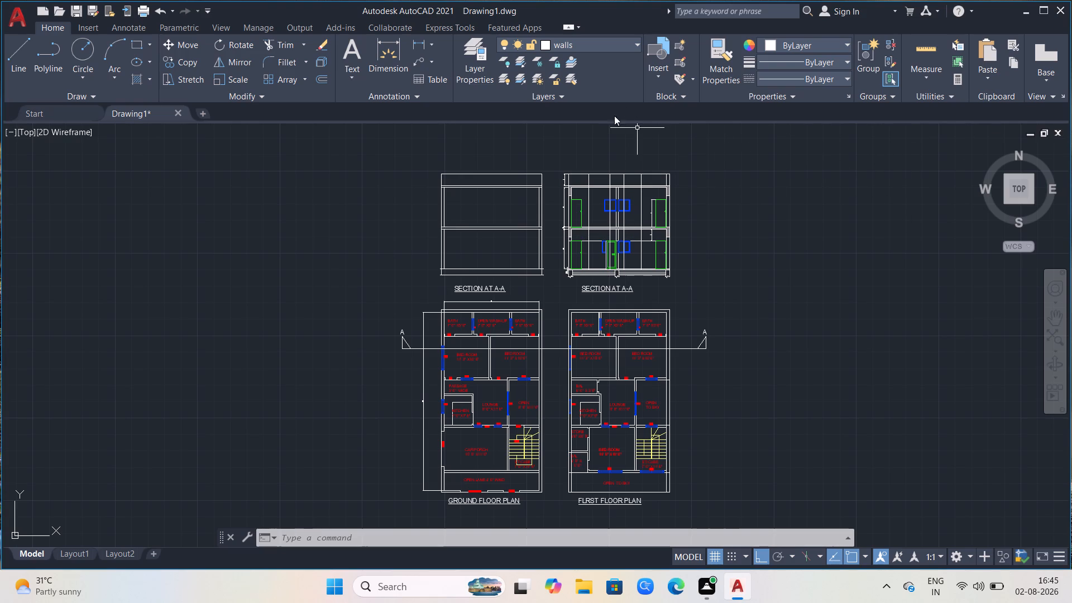
pyautogui.scroll(1, 602, 146)
pyautogui.scroll(-1, 606, 160)
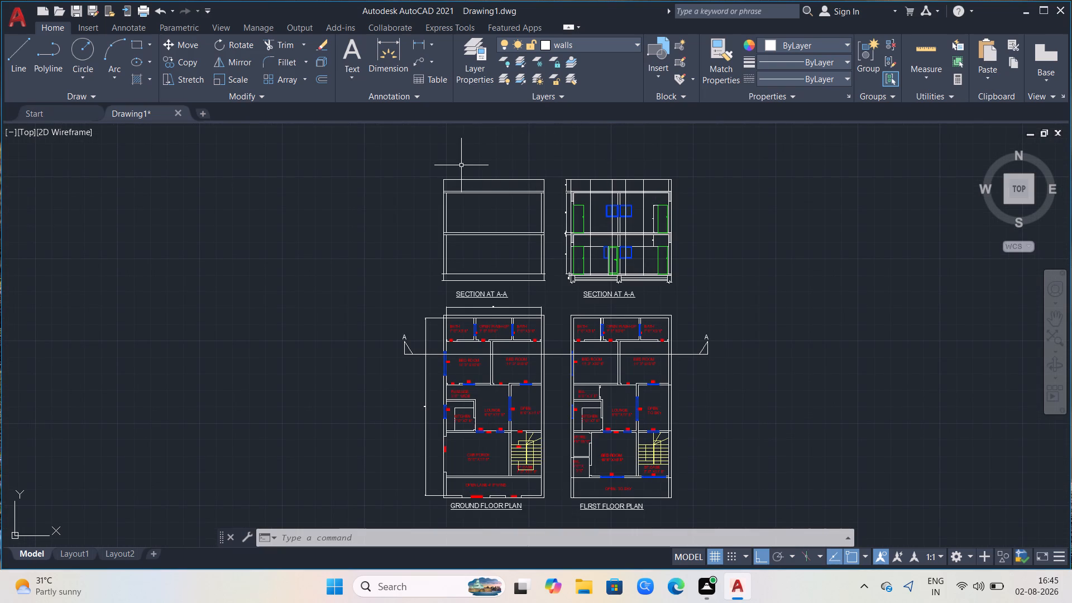
pyautogui.scroll(2, 513, 171)
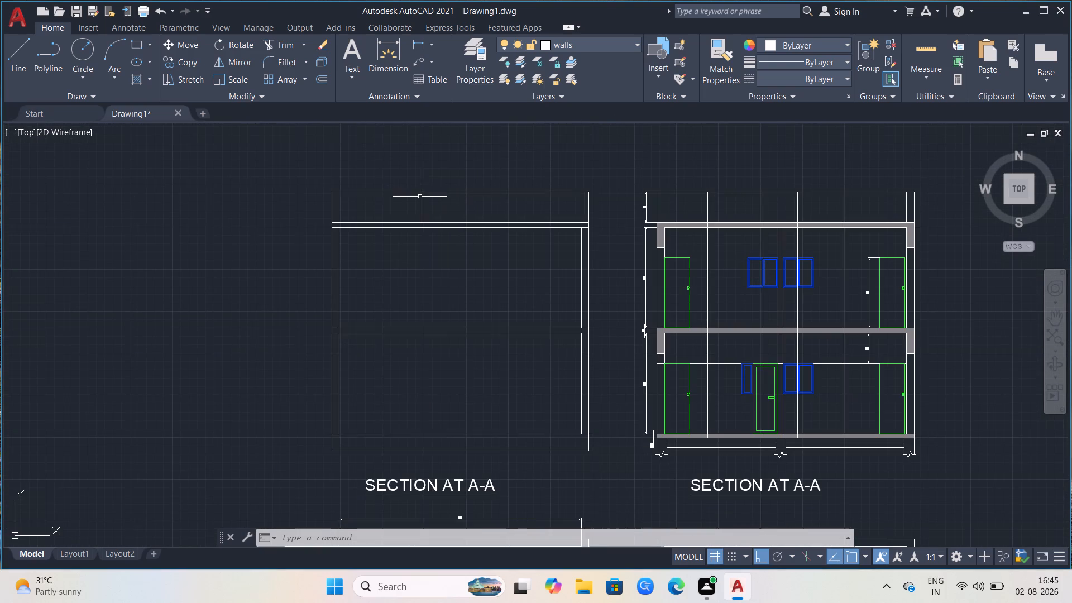
pyautogui.click(137, 44)
pyautogui.scroll(2, 310, 228)
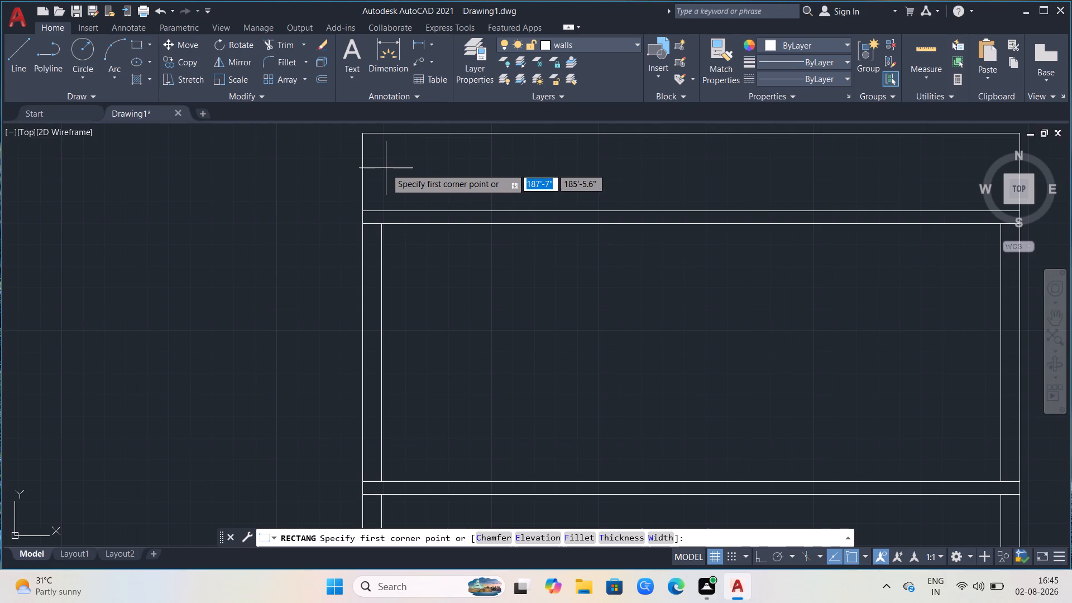
pyautogui.click(381, 156)
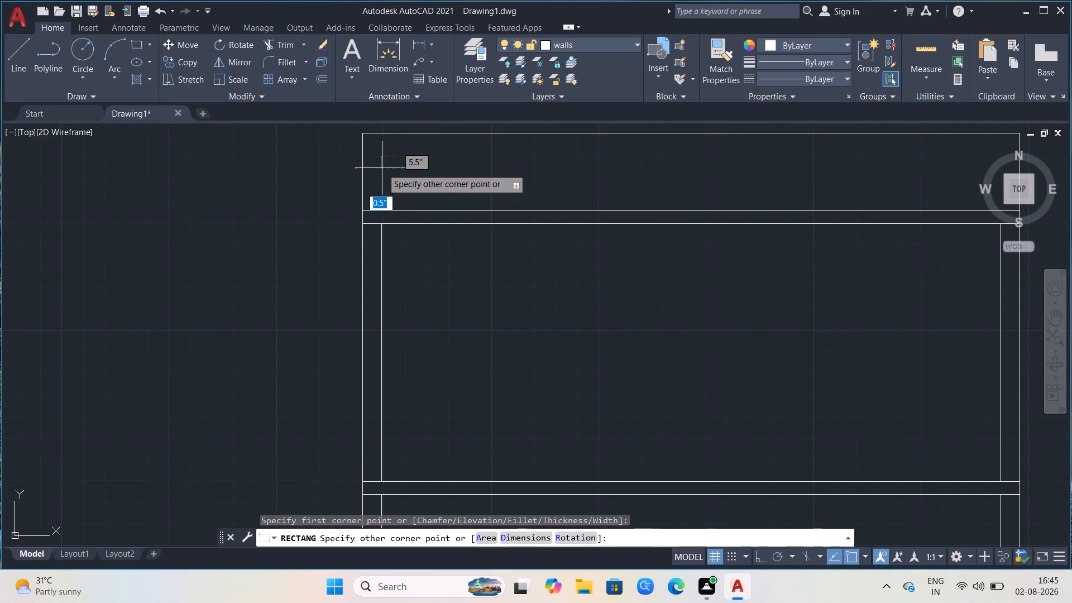
pyautogui.click(399, 197)
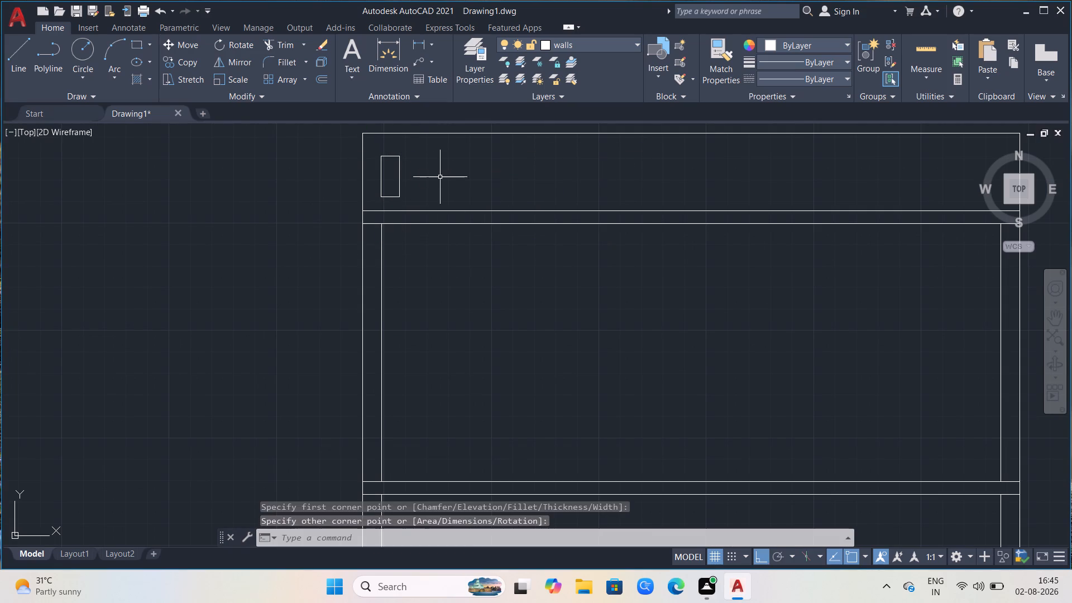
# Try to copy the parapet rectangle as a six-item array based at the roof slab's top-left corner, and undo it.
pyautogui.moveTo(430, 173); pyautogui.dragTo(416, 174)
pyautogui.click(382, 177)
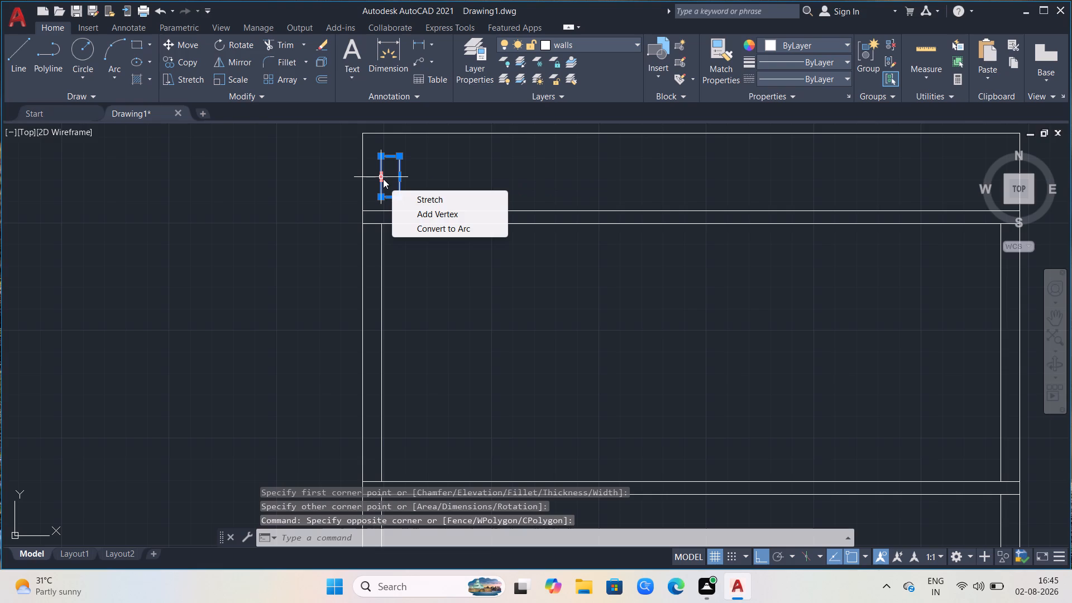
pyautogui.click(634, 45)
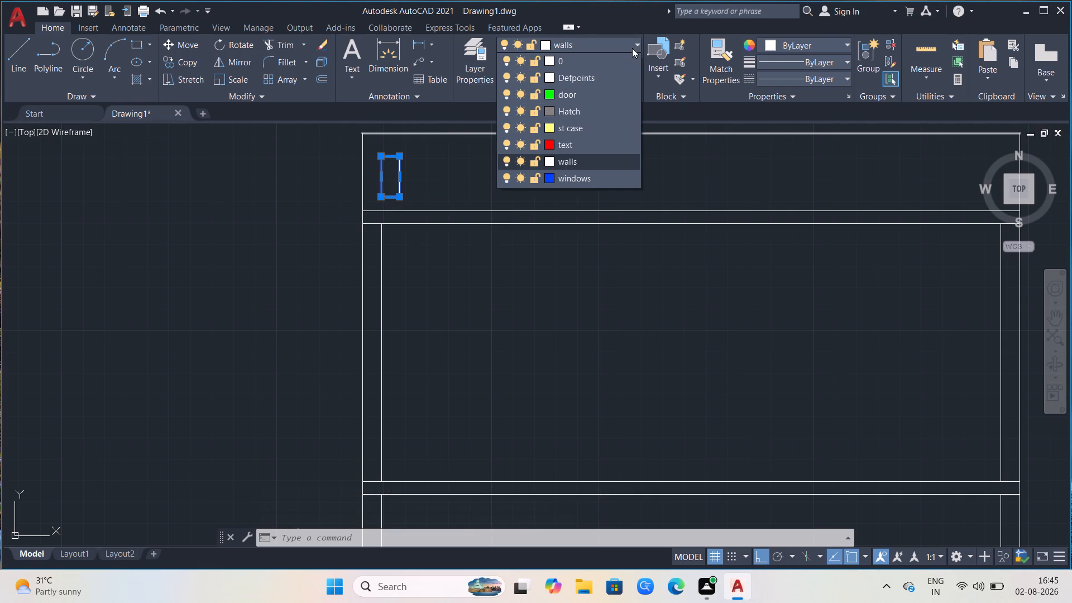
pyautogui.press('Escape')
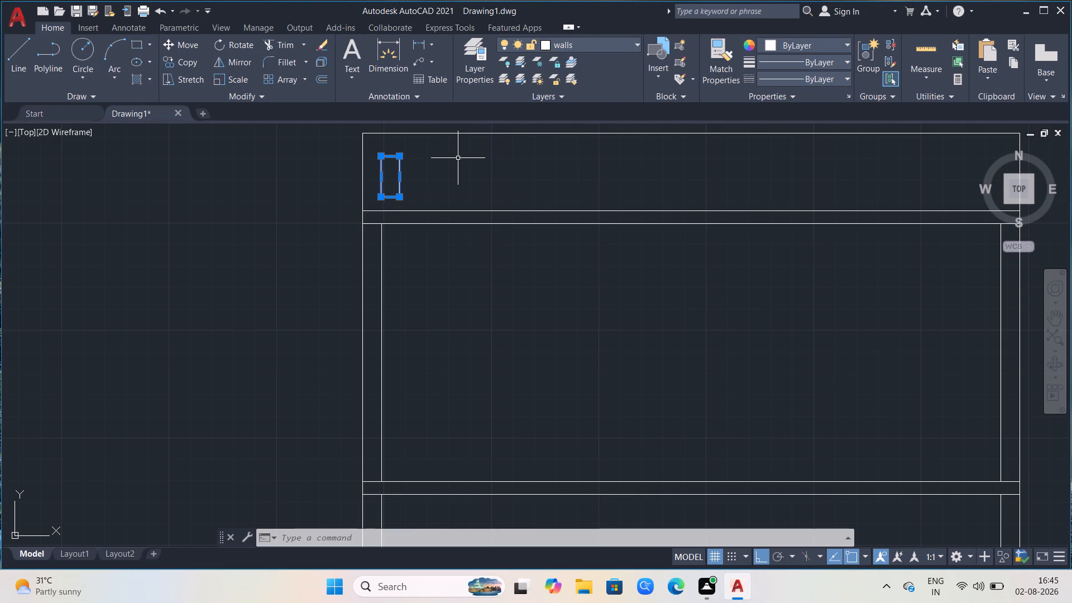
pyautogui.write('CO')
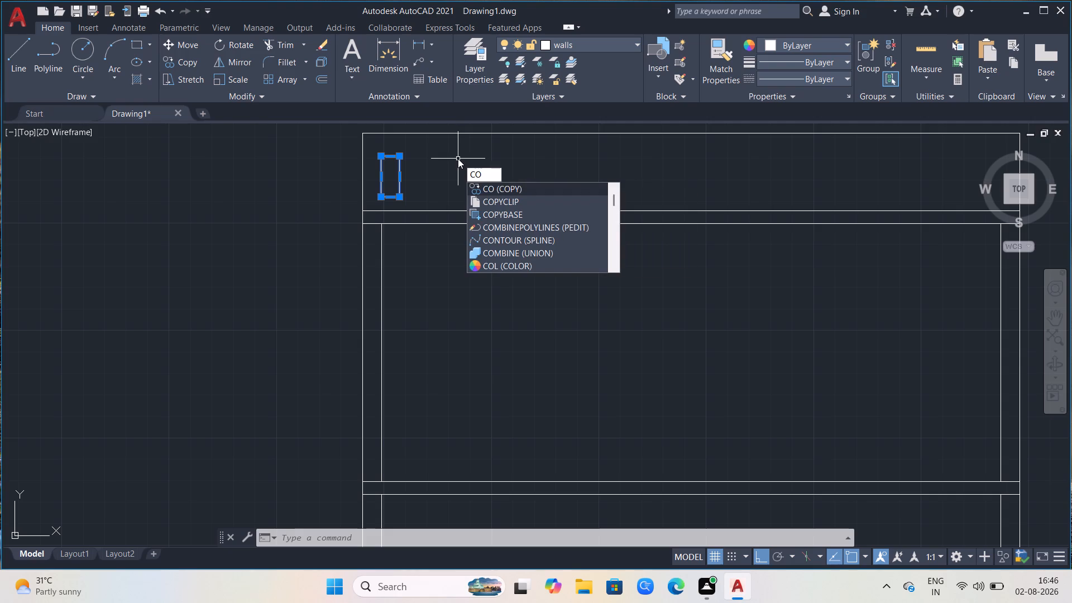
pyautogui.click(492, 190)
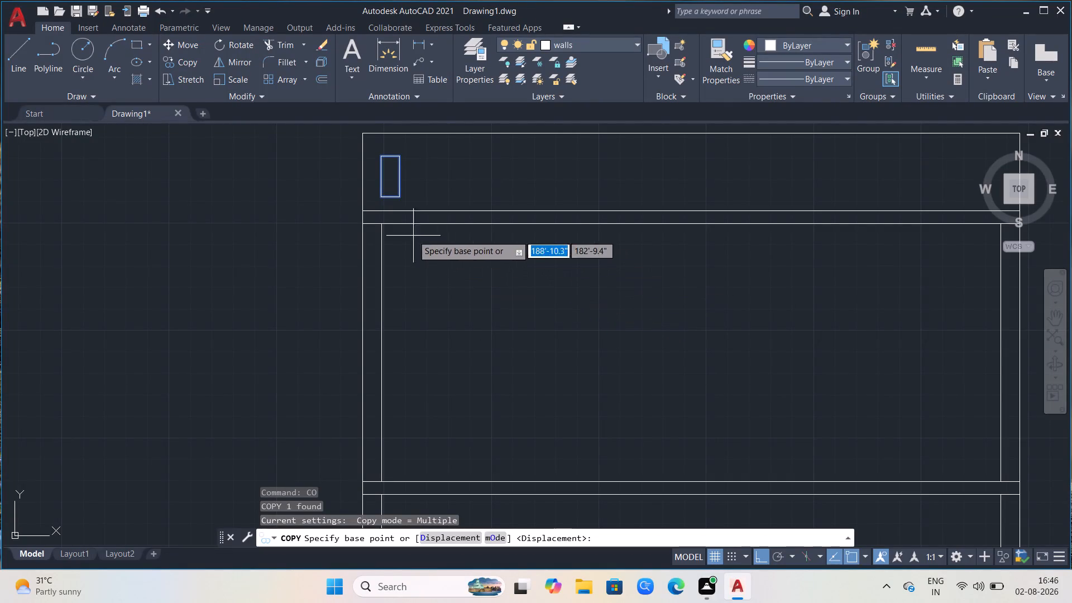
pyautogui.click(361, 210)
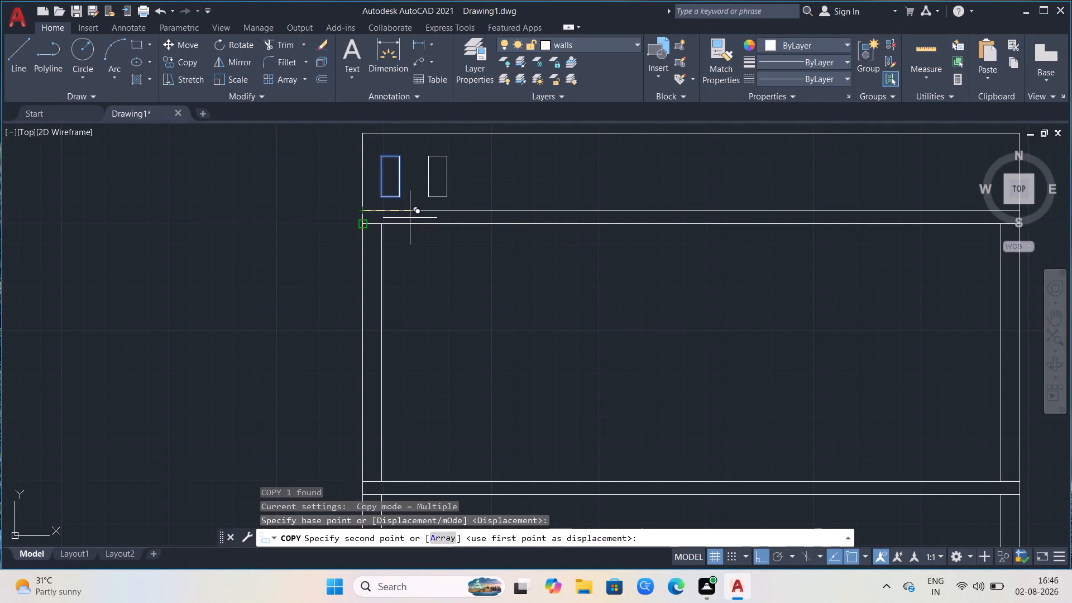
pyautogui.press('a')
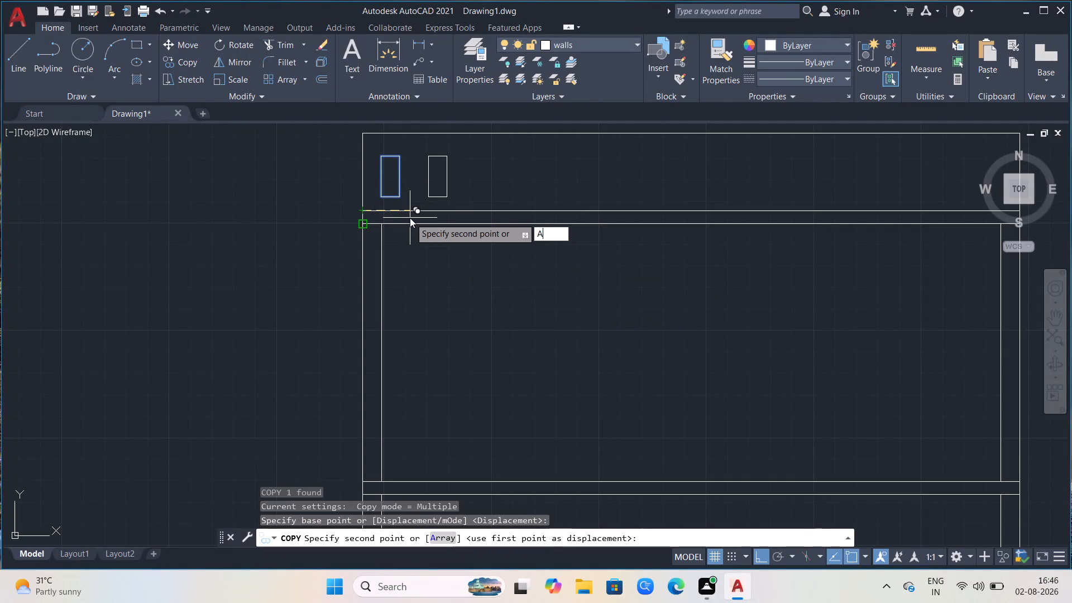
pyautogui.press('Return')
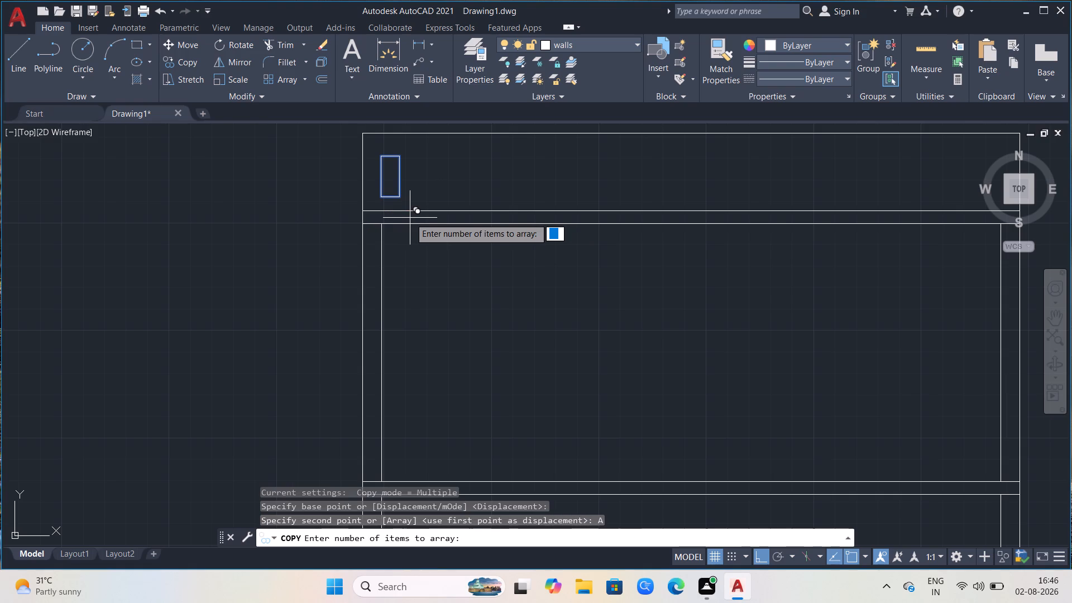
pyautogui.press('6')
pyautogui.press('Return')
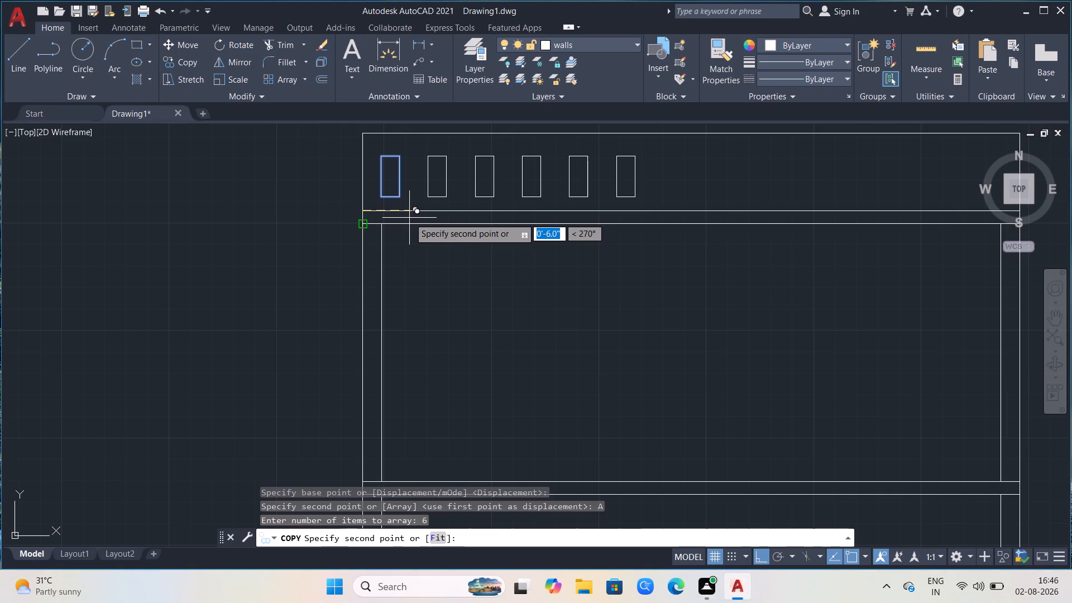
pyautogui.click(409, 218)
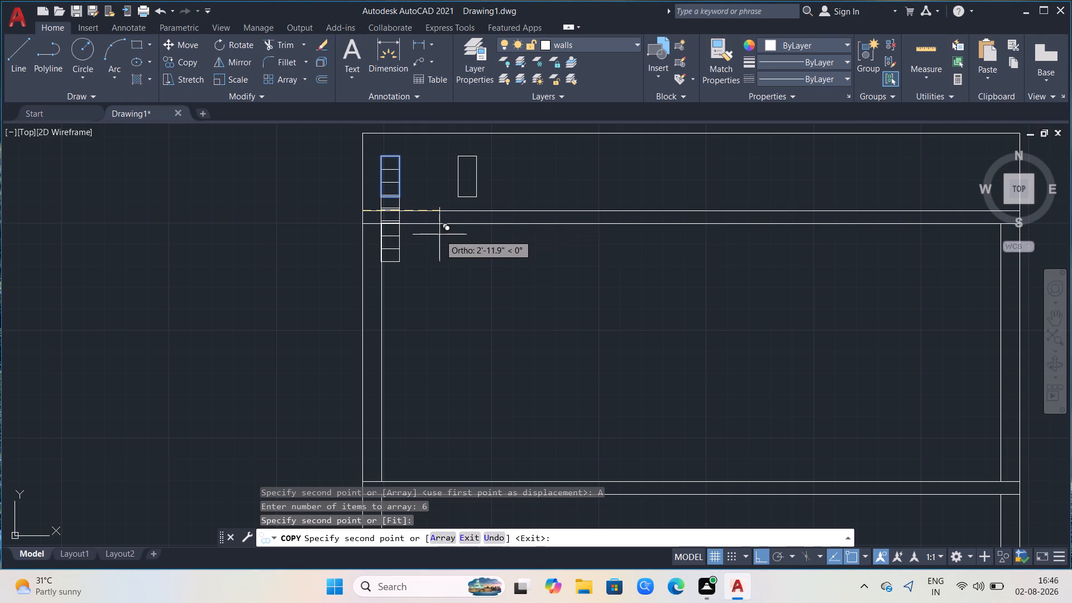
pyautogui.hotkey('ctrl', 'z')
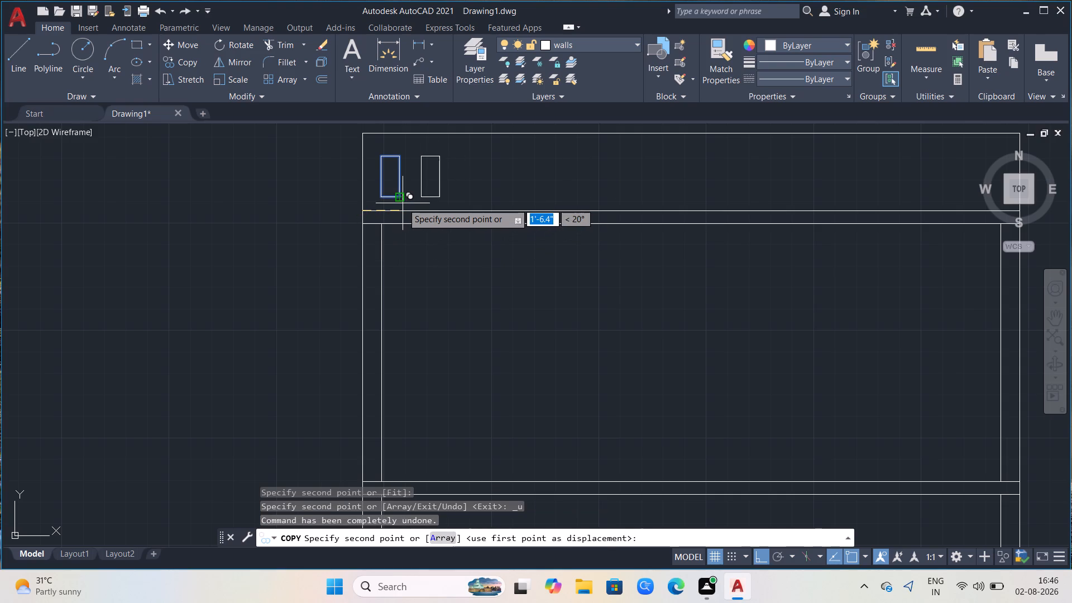
# Copy the parapet rectangle as a horizontal array of six items spaced about 1'-10.4" along the parapet.
pyautogui.press('a')
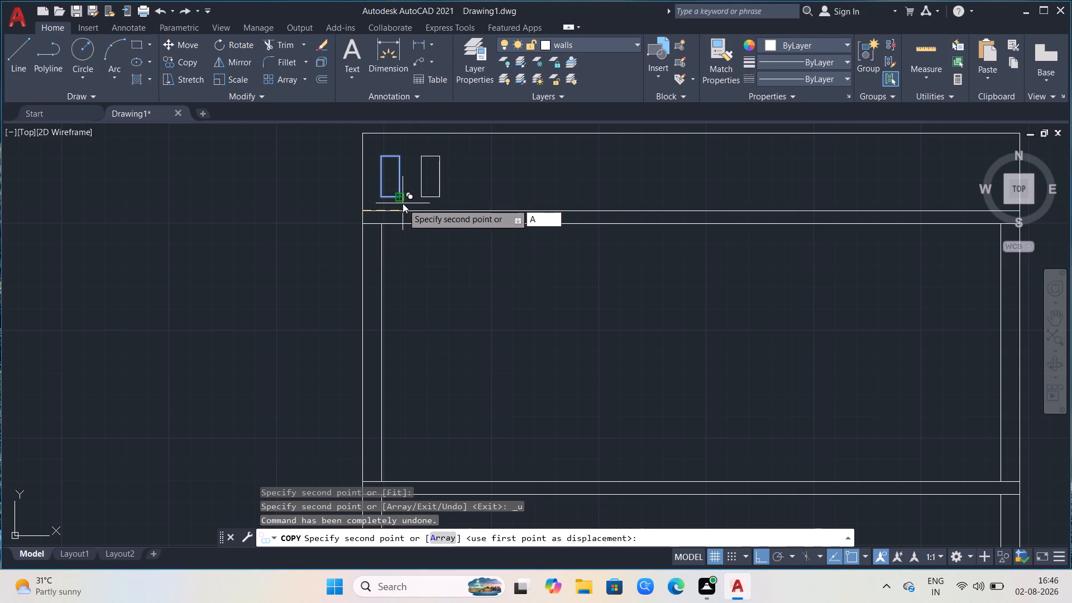
pyautogui.press('Return')
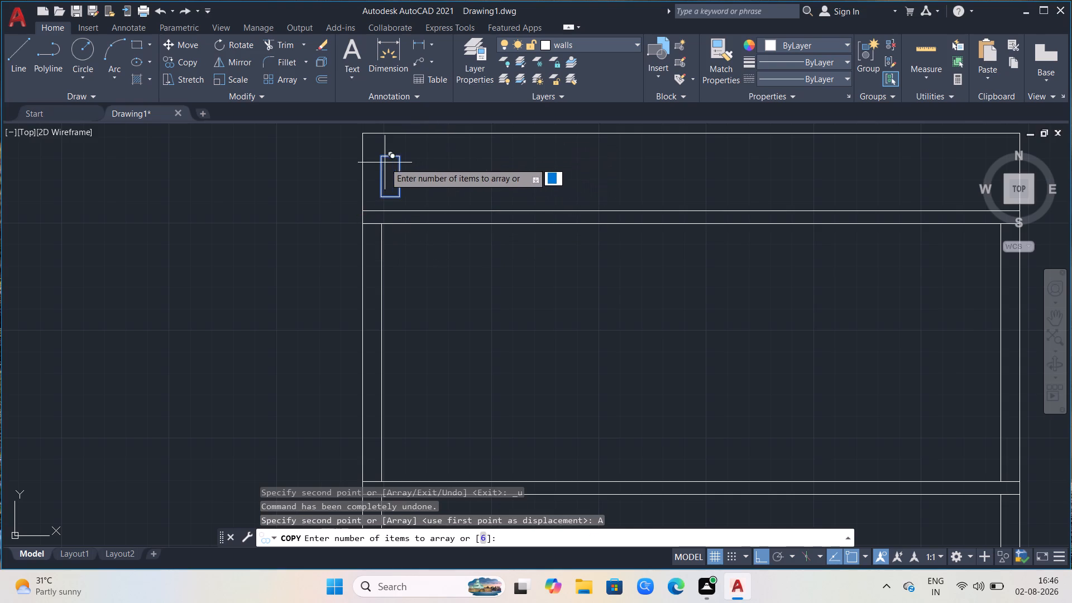
pyautogui.press('6')
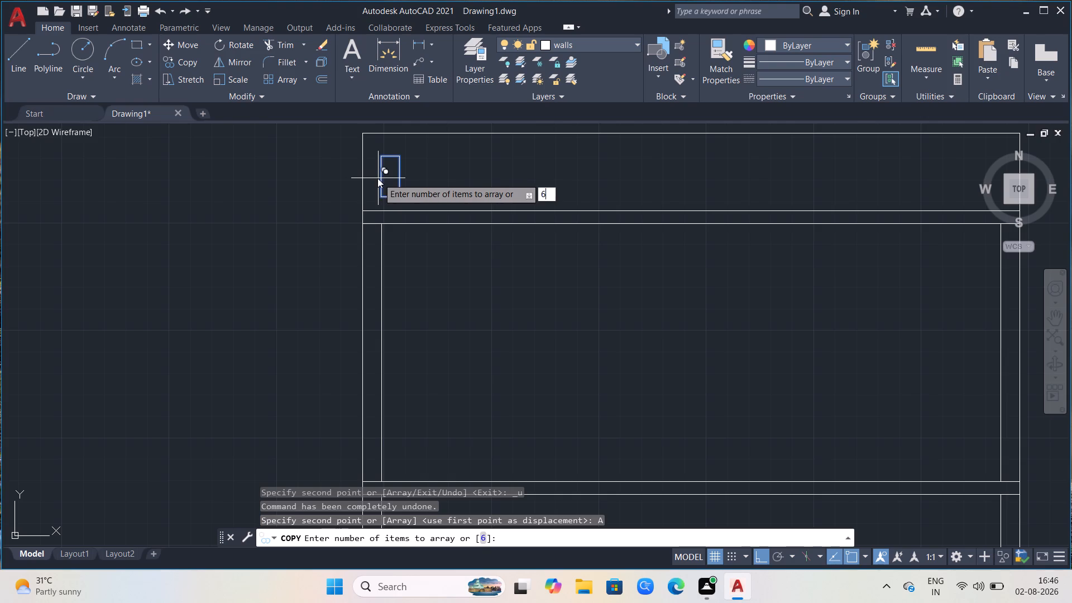
pyautogui.press('Return')
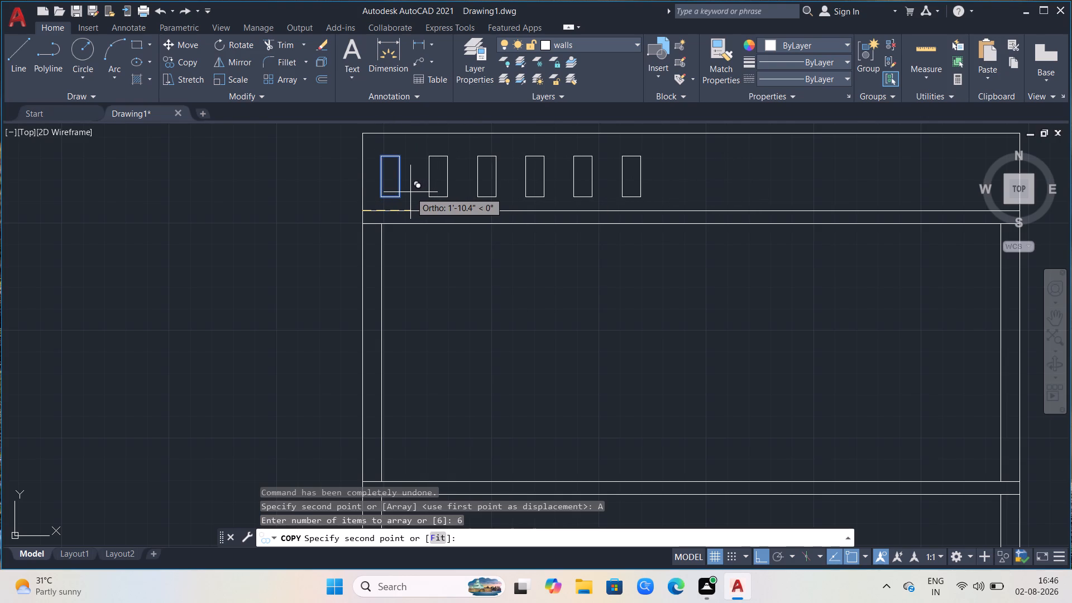
pyautogui.click(410, 192)
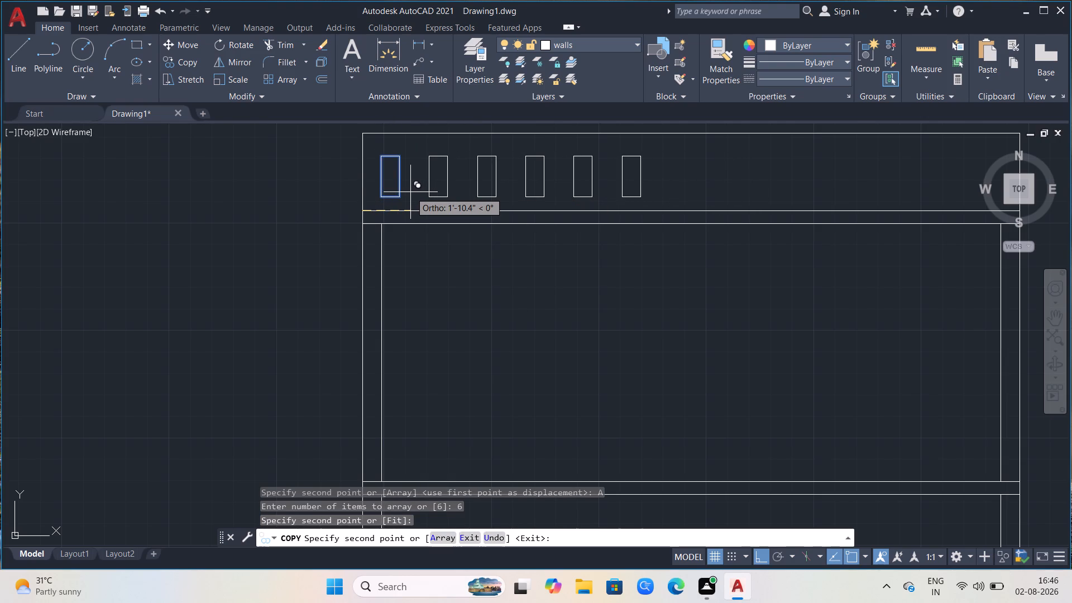
pyautogui.moveTo(404, 184); pyautogui.dragTo(408, 190)
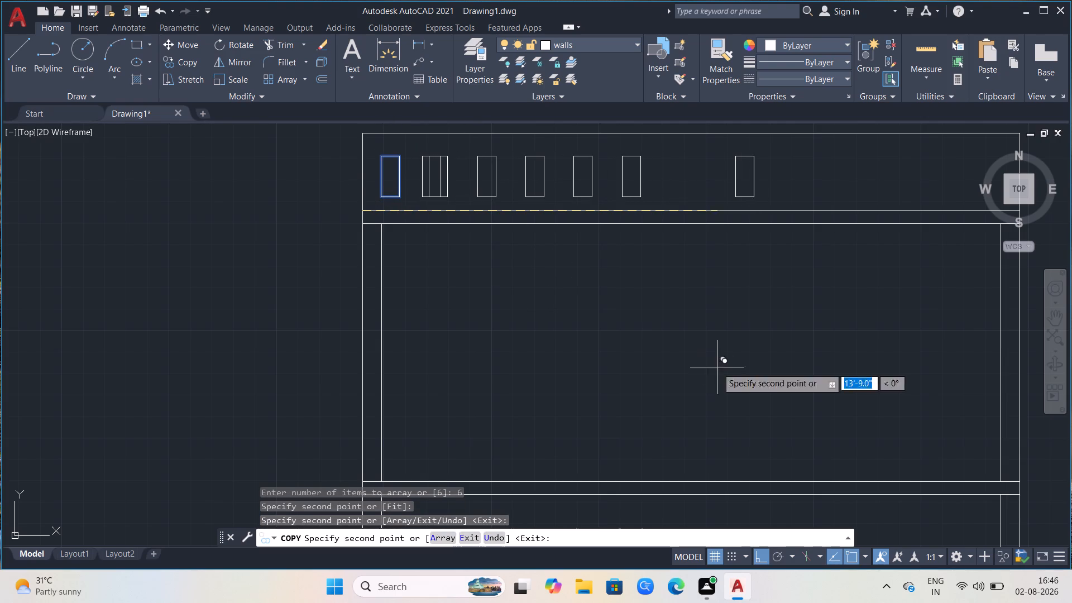
pyautogui.hotkey('ctrl', 'z')
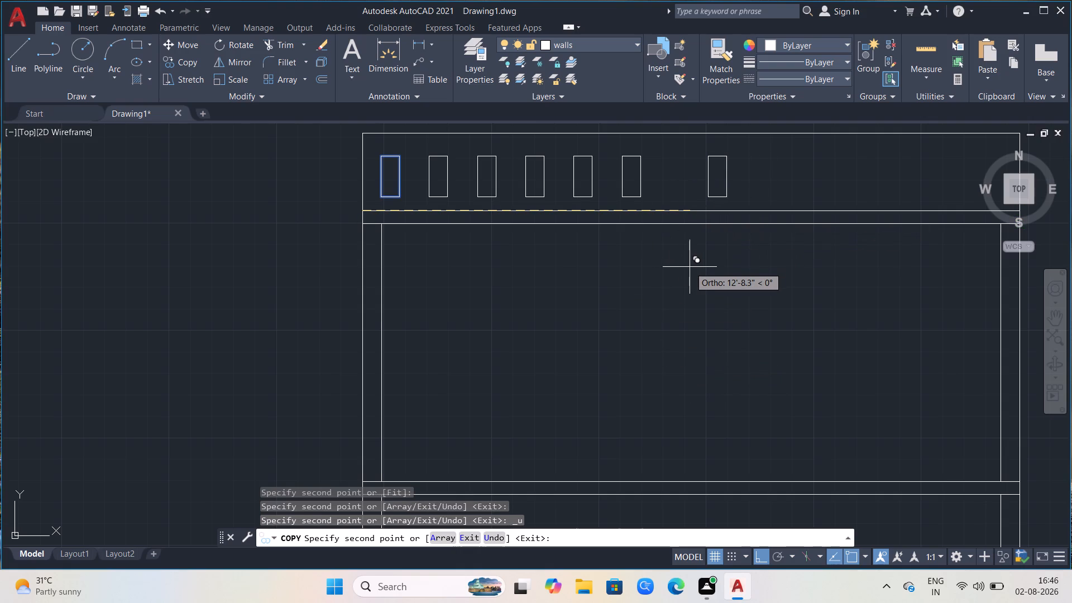
pyautogui.press('Escape')
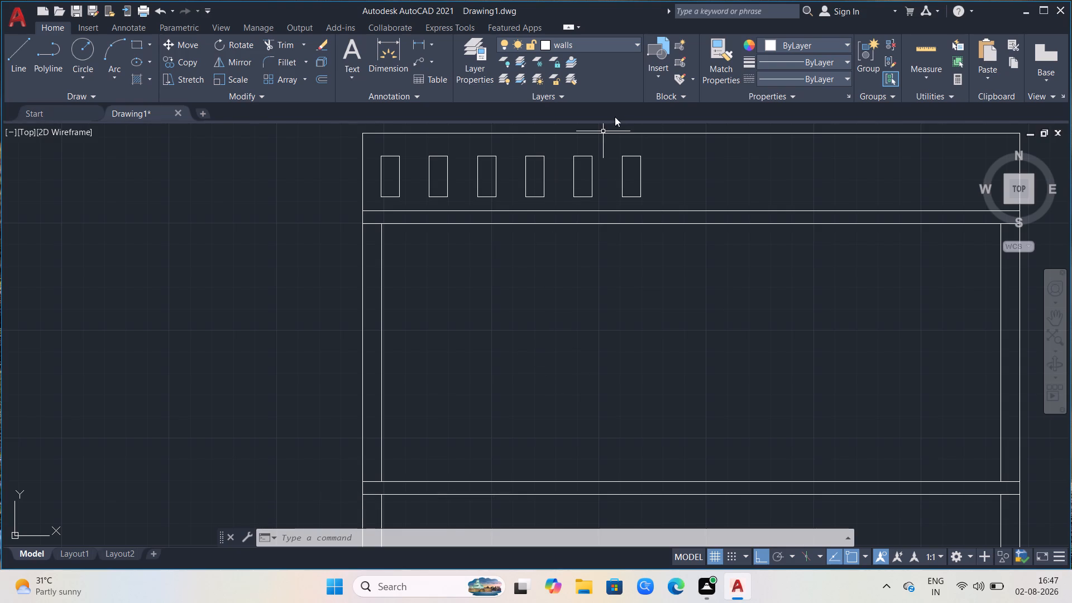
# Set the current object colour to the blue 39,118,187.
pyautogui.click(748, 42)
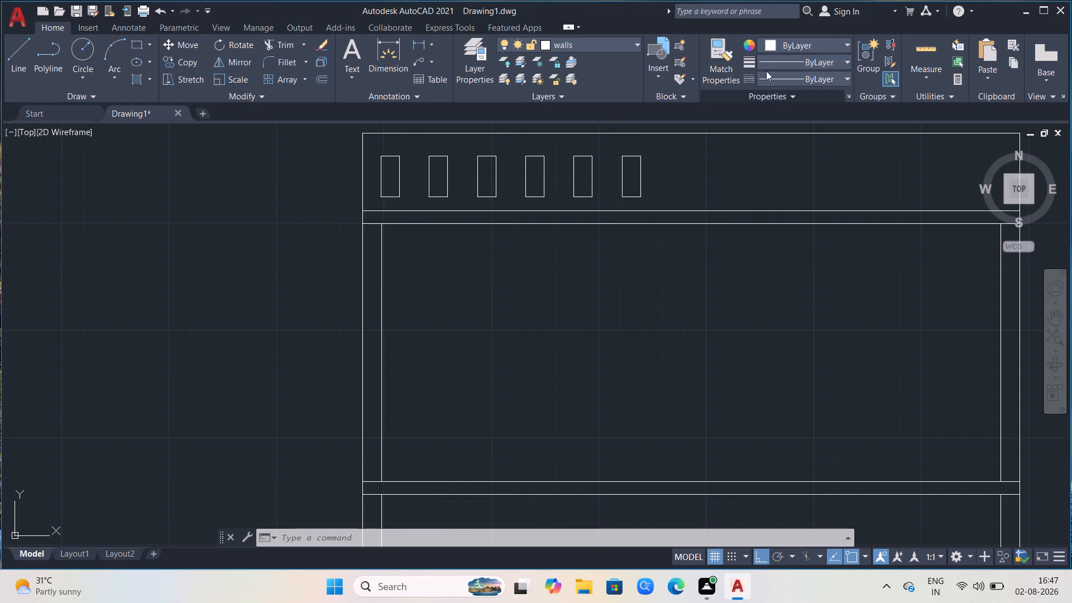
pyautogui.click(749, 42)
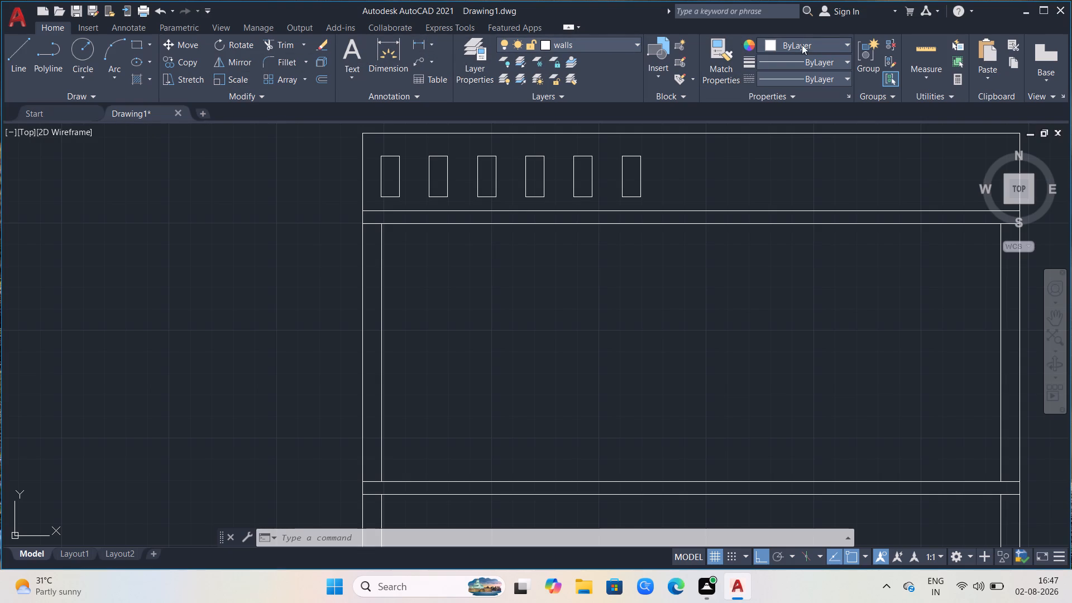
pyautogui.click(845, 45)
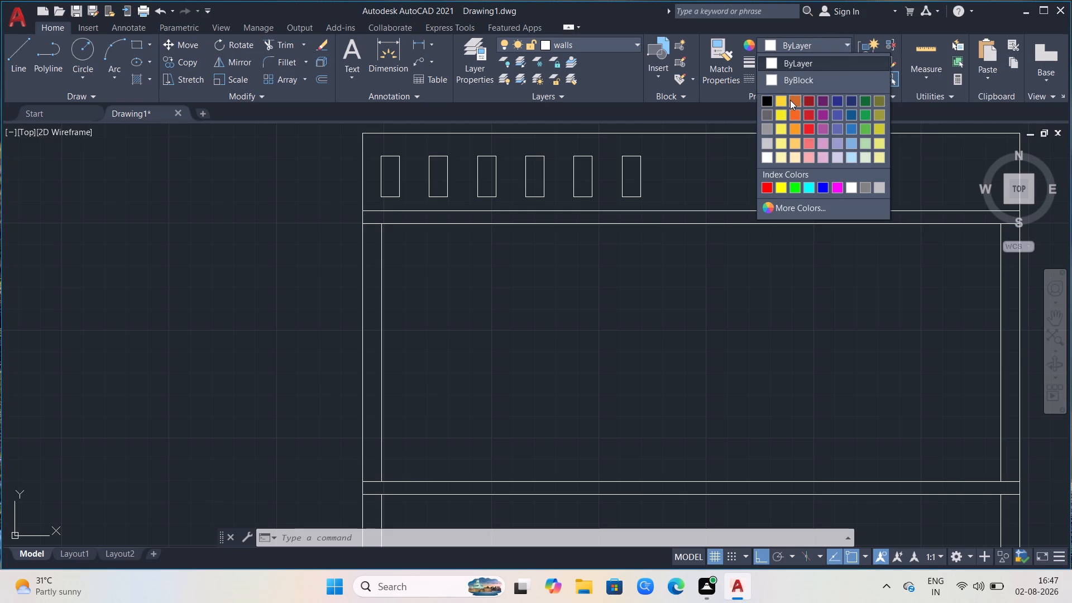
pyautogui.click(848, 131)
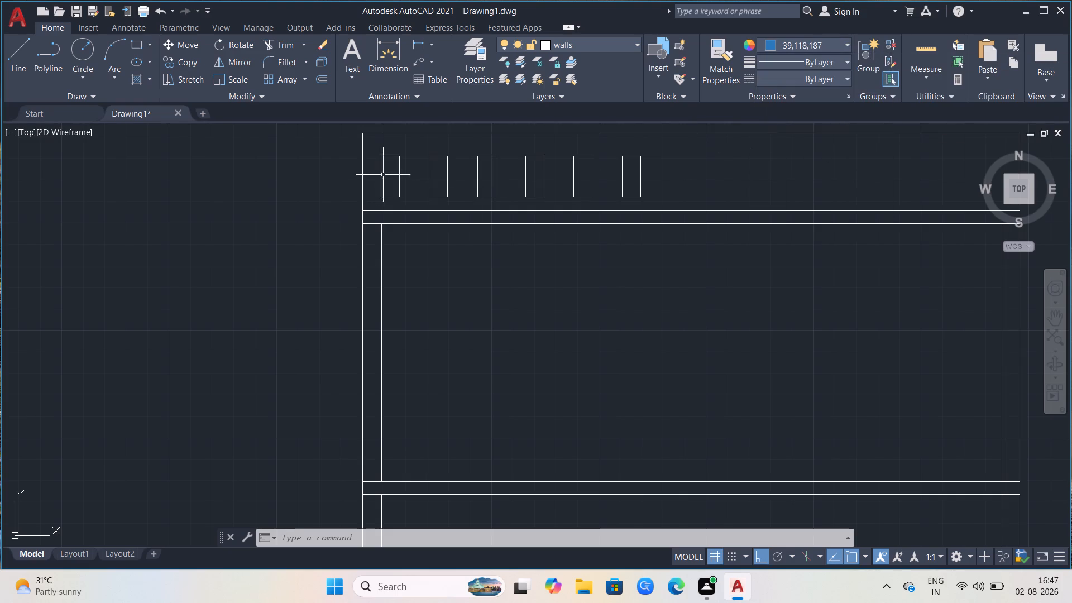
pyautogui.click(396, 175)
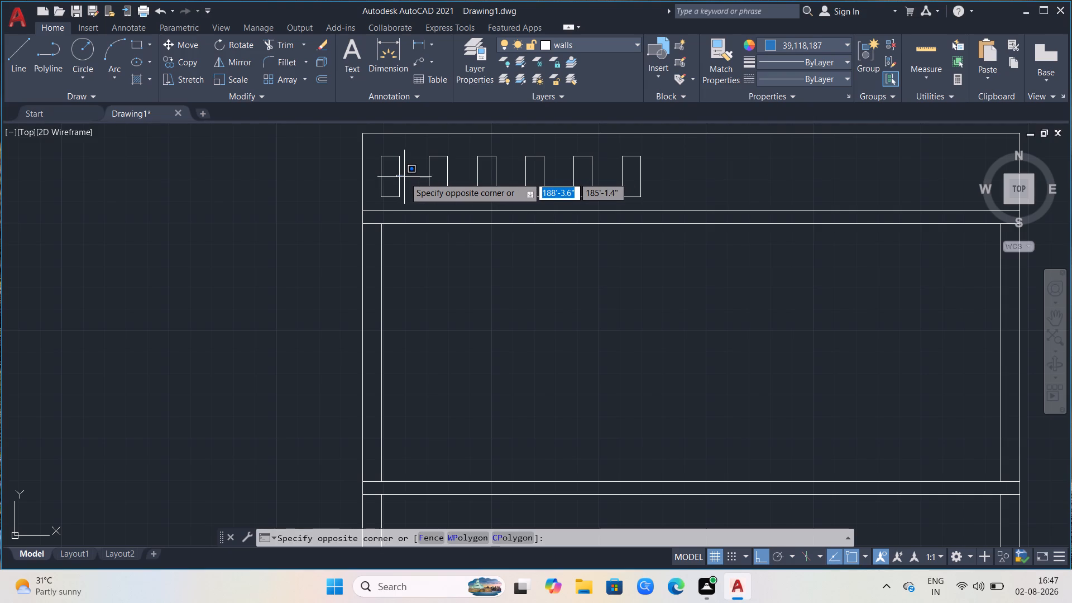
pyautogui.press('Escape')
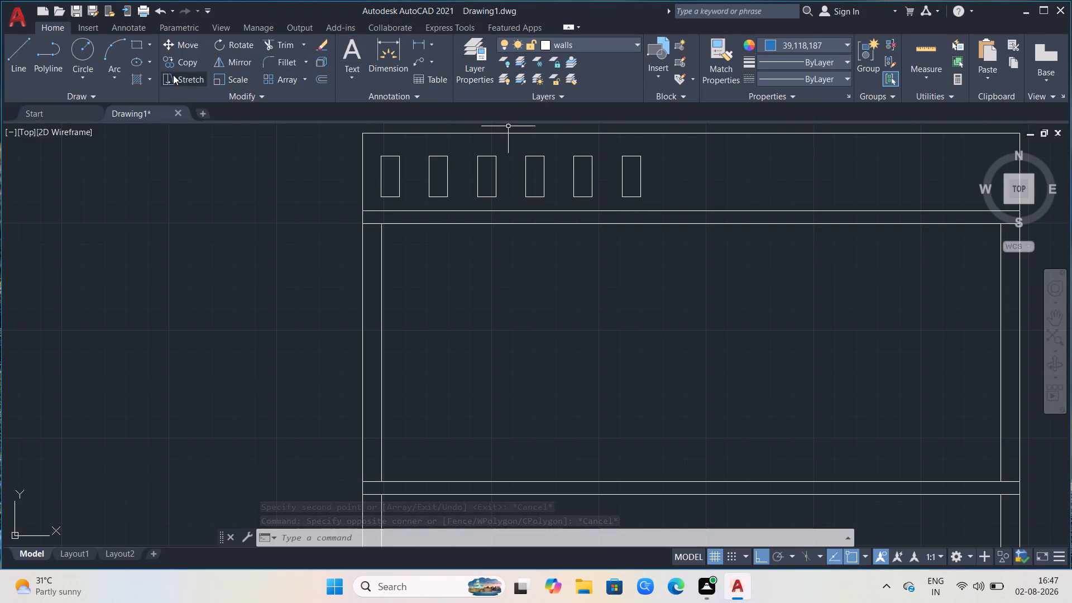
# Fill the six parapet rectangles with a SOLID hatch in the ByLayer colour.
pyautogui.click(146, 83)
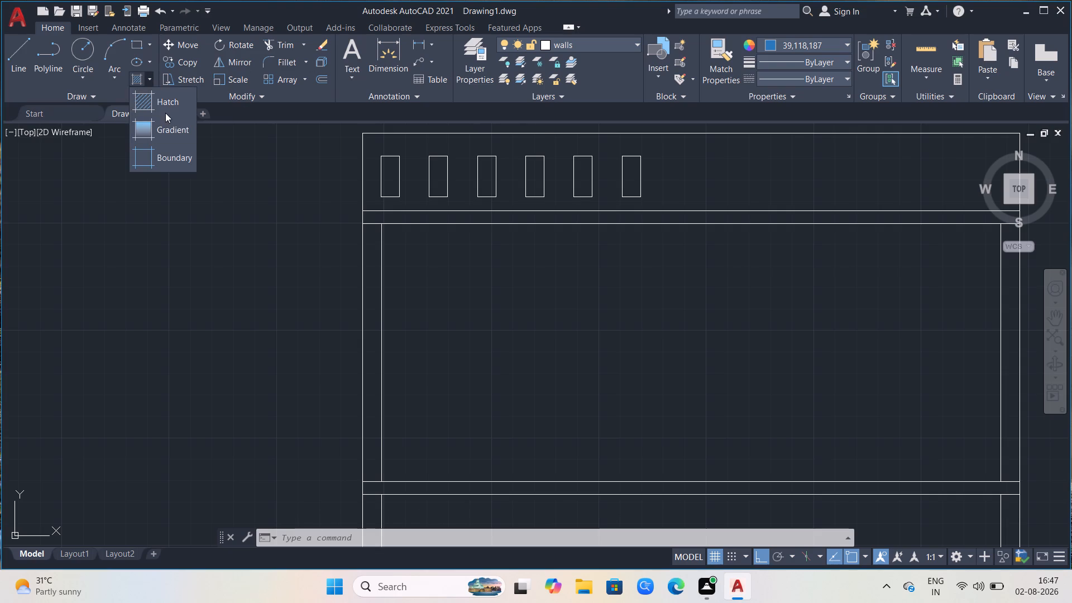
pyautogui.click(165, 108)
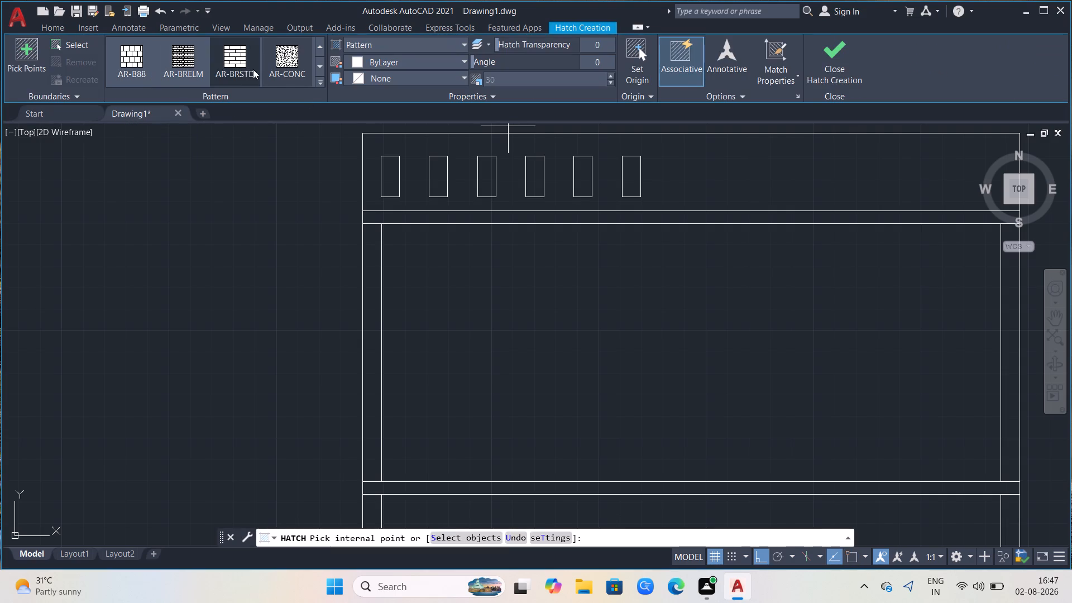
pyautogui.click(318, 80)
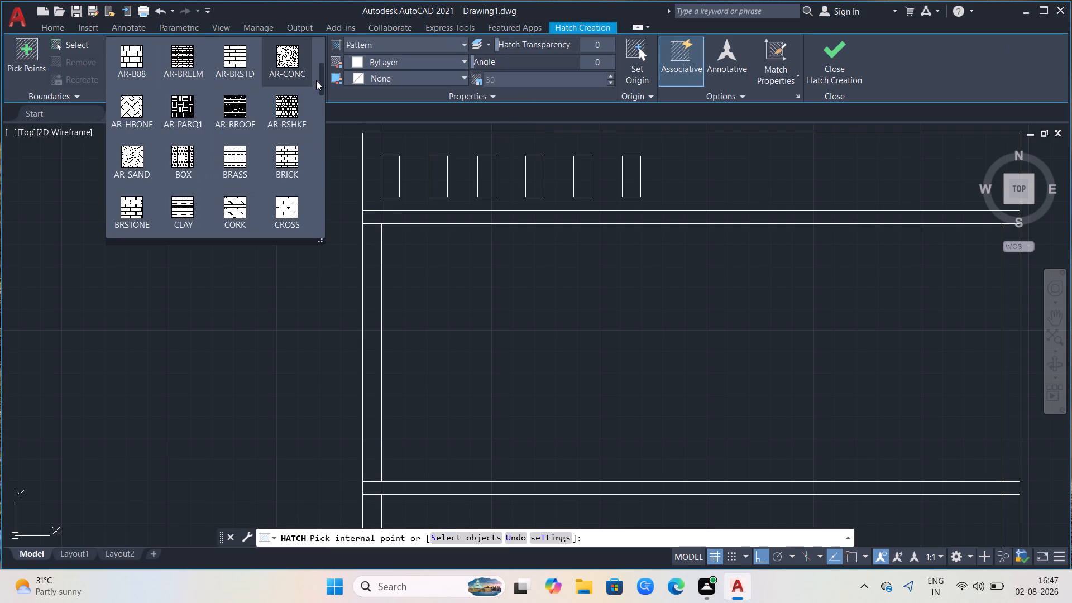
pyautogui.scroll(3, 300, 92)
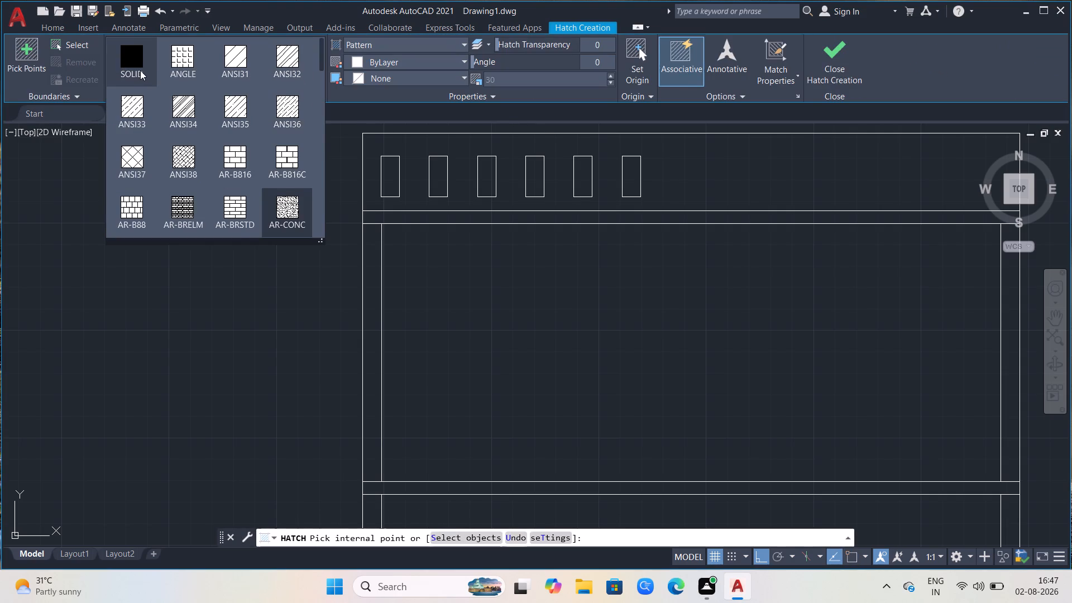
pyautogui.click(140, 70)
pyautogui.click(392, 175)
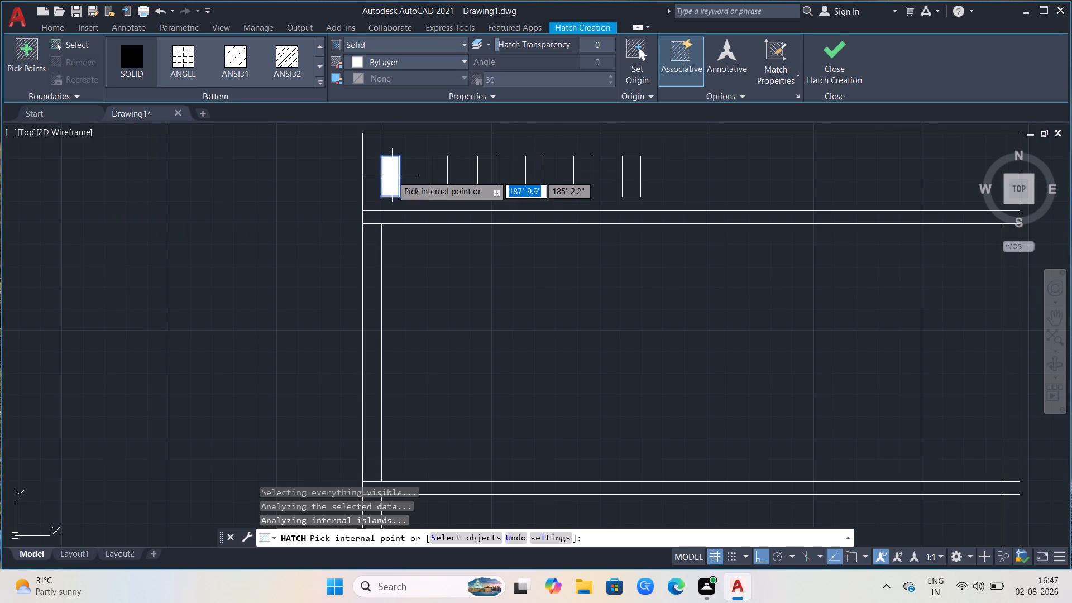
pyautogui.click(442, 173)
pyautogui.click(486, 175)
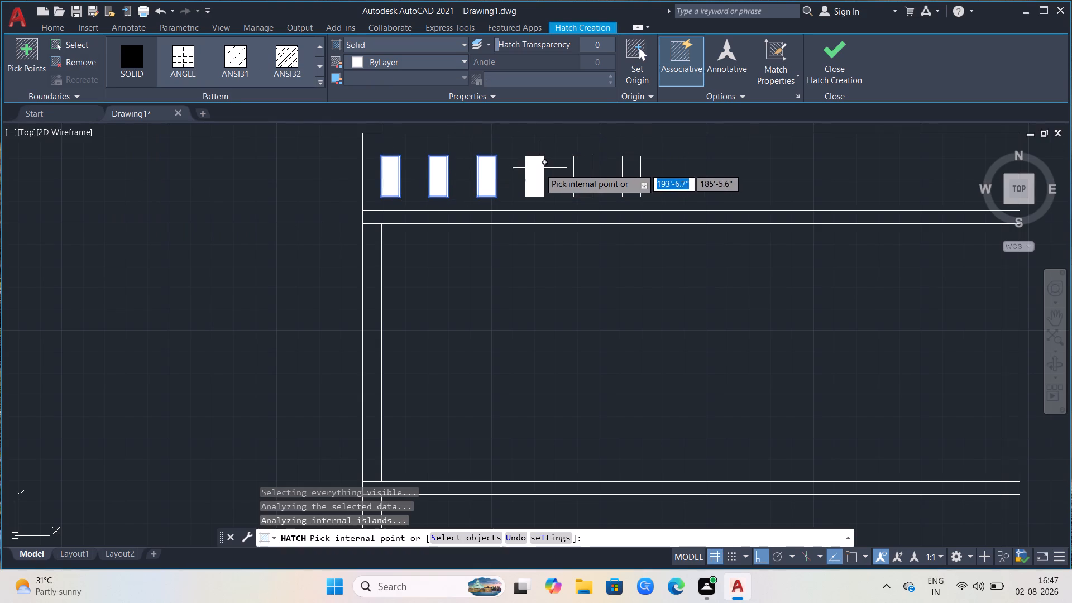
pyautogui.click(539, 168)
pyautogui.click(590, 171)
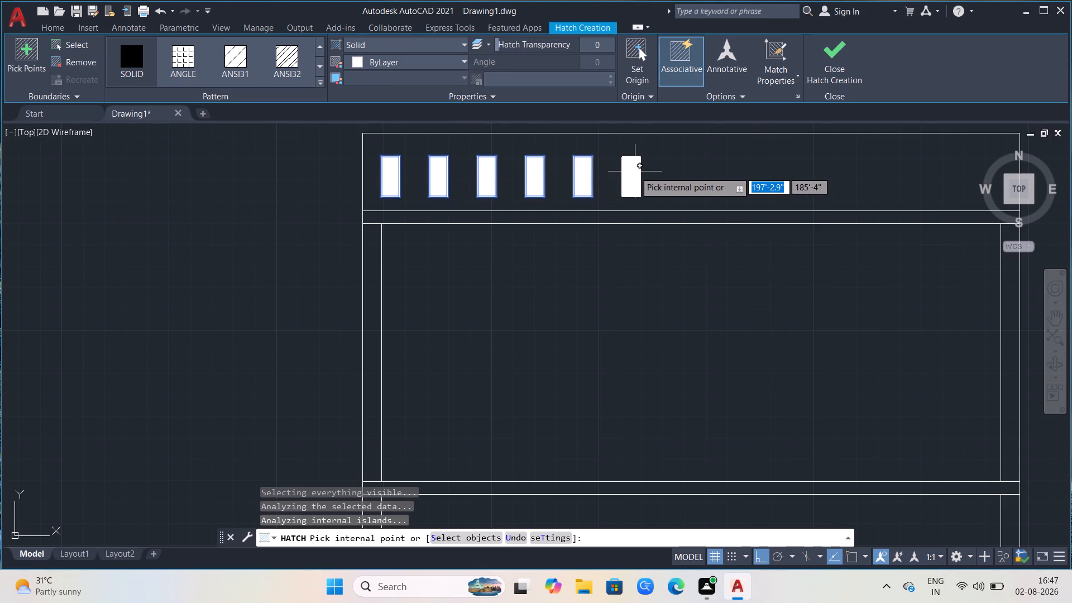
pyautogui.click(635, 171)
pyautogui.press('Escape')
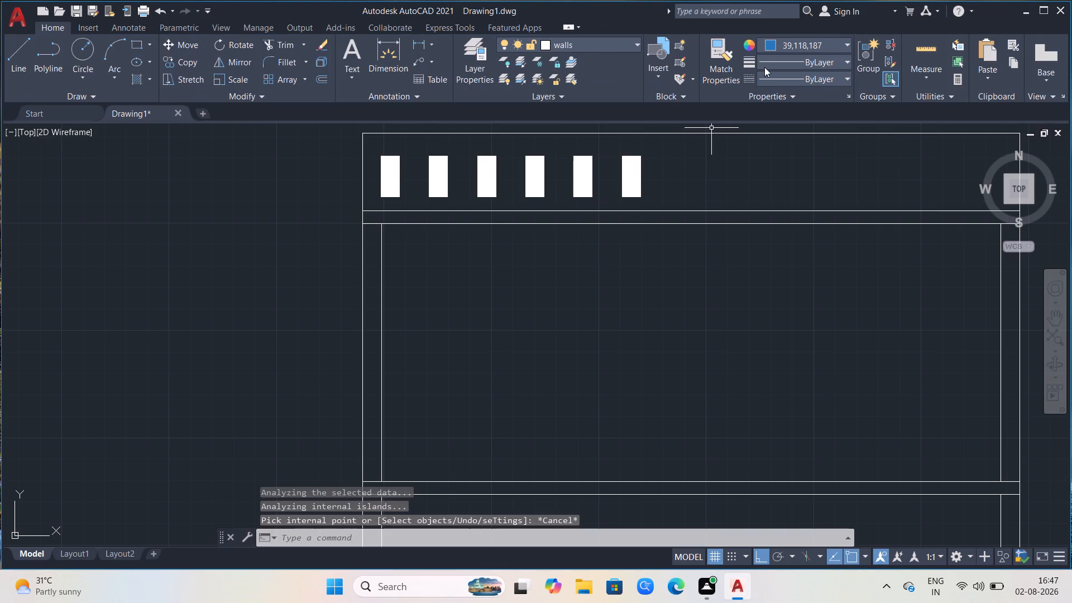
# Hatch the six parapet rectangles with a SOLID fill in the blue 39,118,187.
pyautogui.click(767, 43)
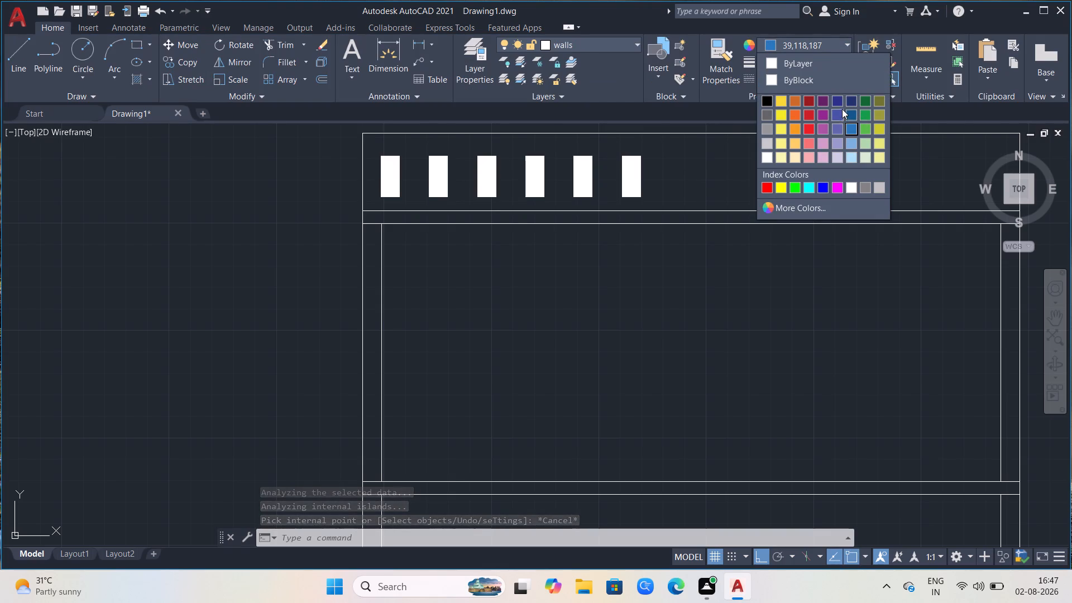
pyautogui.click(138, 77)
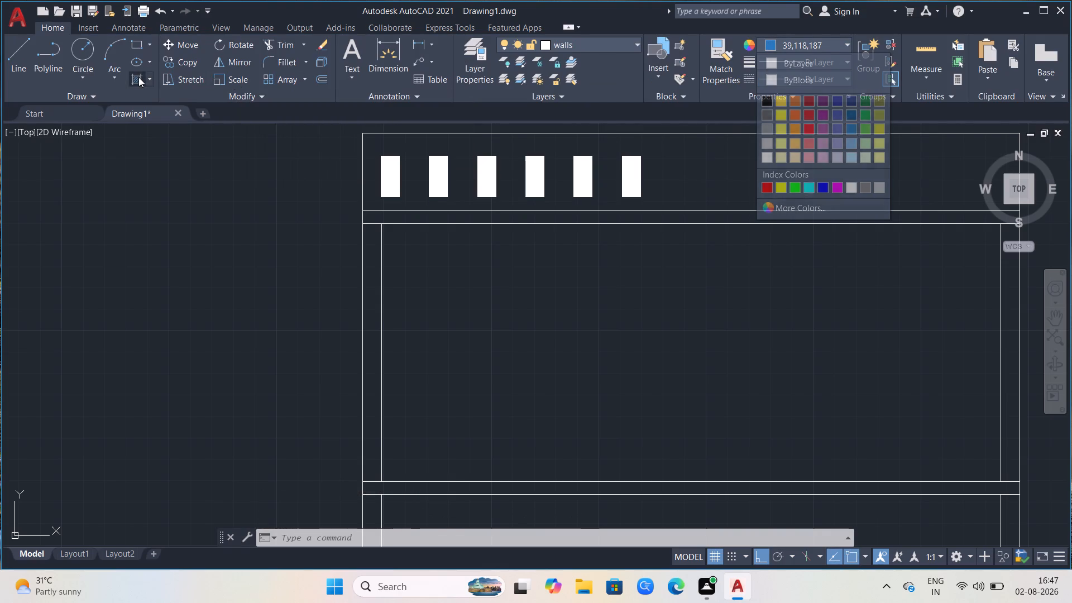
pyautogui.click(131, 78)
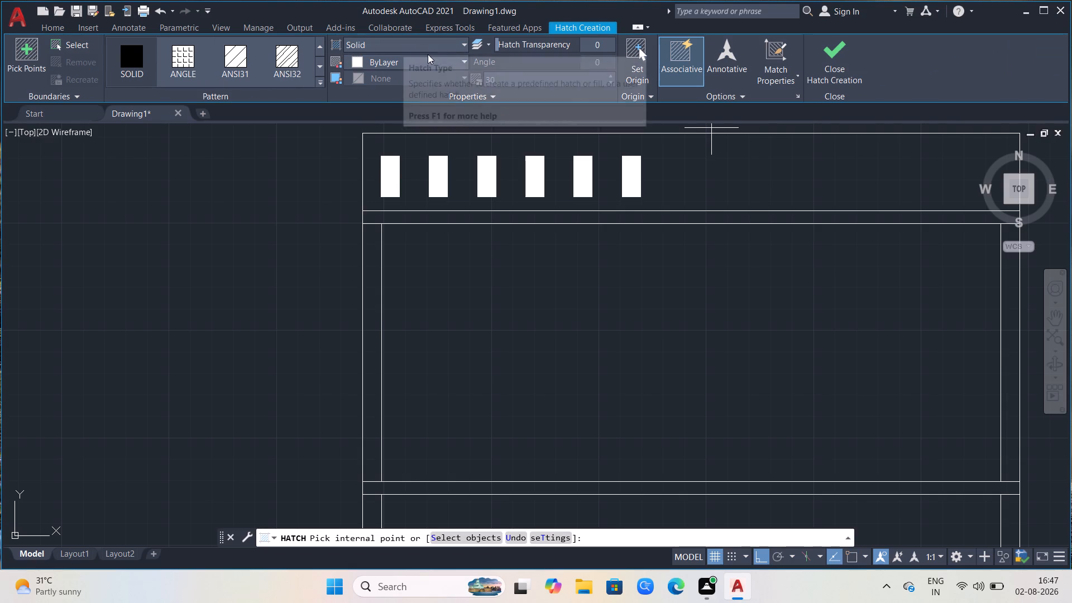
pyautogui.click(467, 61)
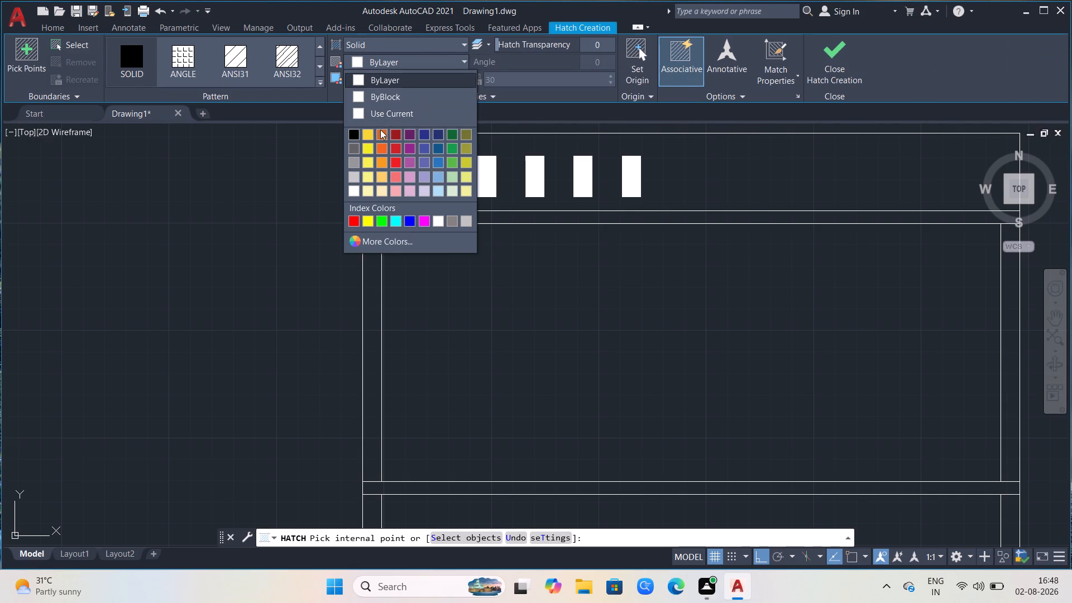
pyautogui.click(437, 162)
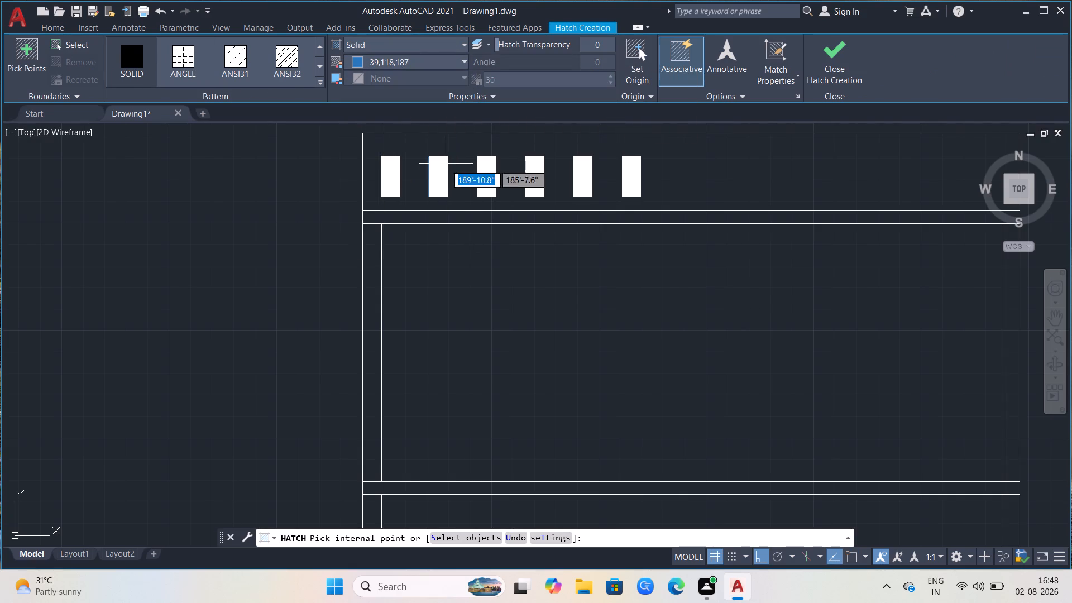
pyautogui.click(384, 171)
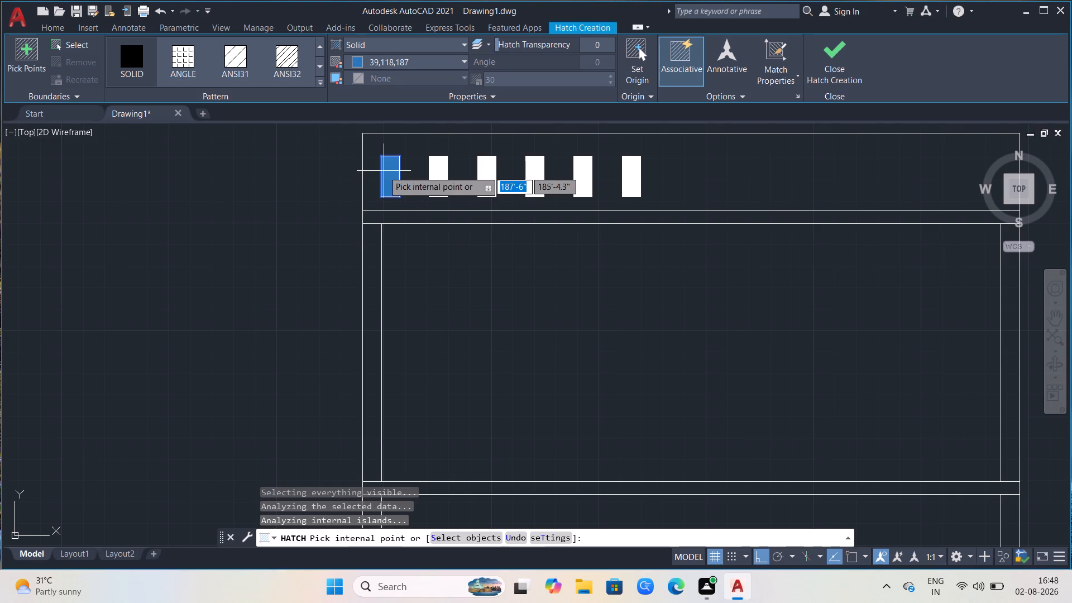
pyautogui.click(444, 165)
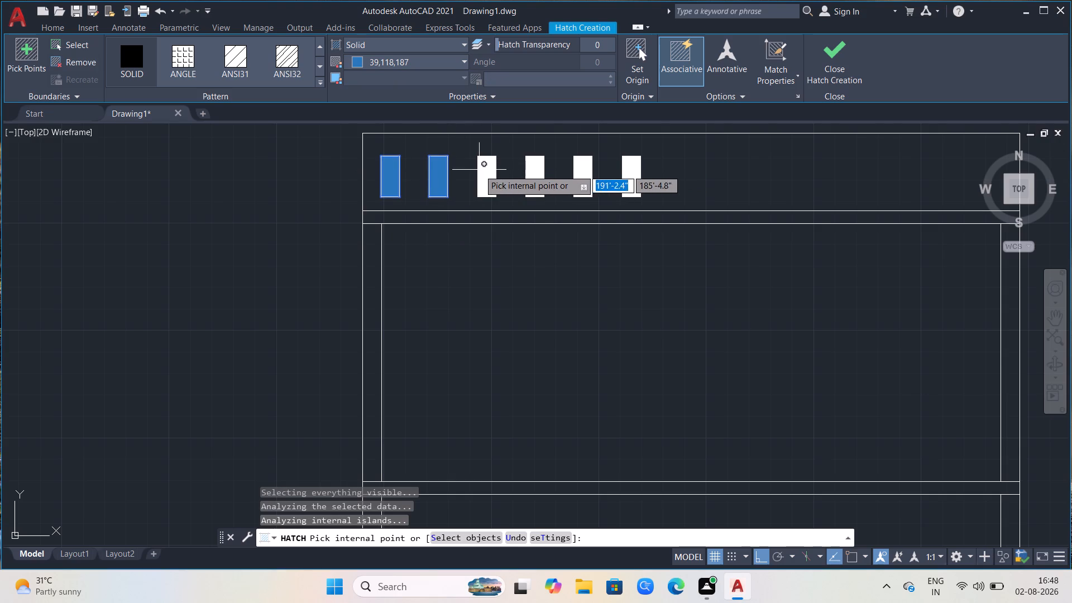
pyautogui.click(479, 170)
pyautogui.click(530, 174)
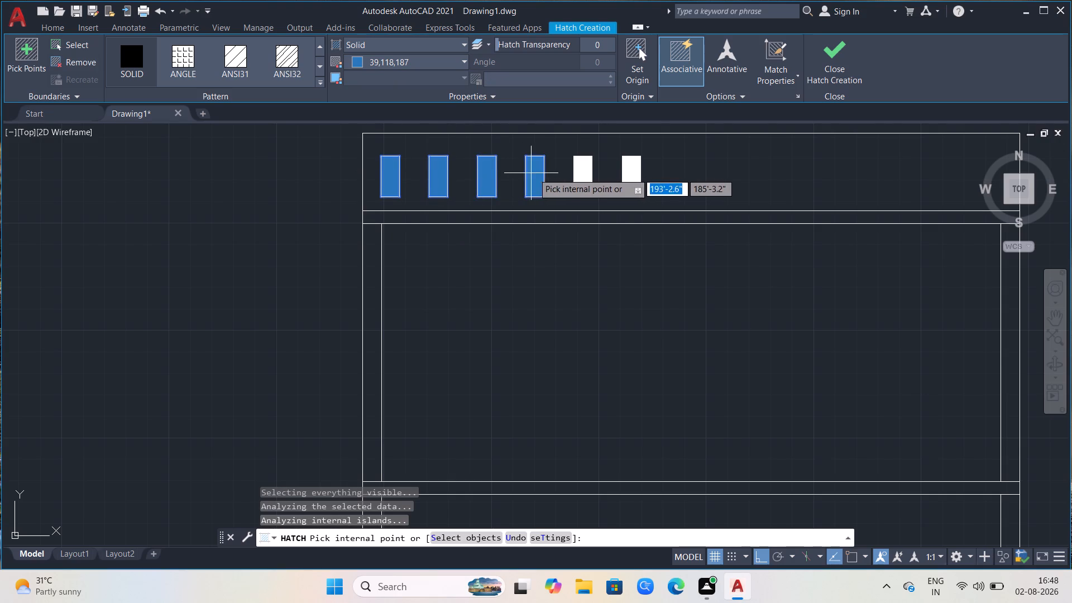
pyautogui.click(578, 171)
pyautogui.click(639, 175)
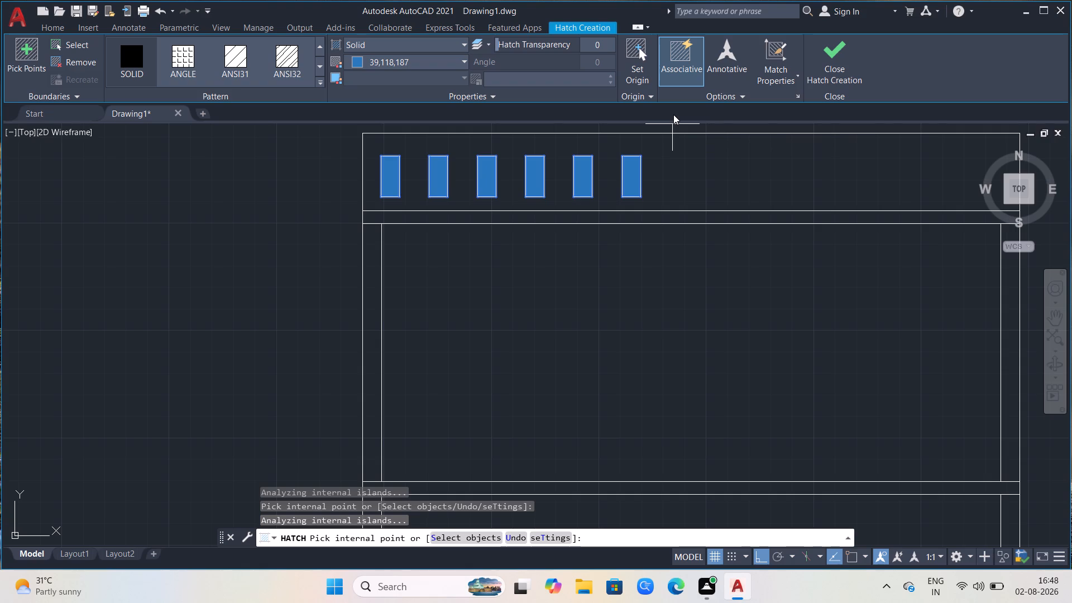
pyautogui.scroll(-1, 466, 220)
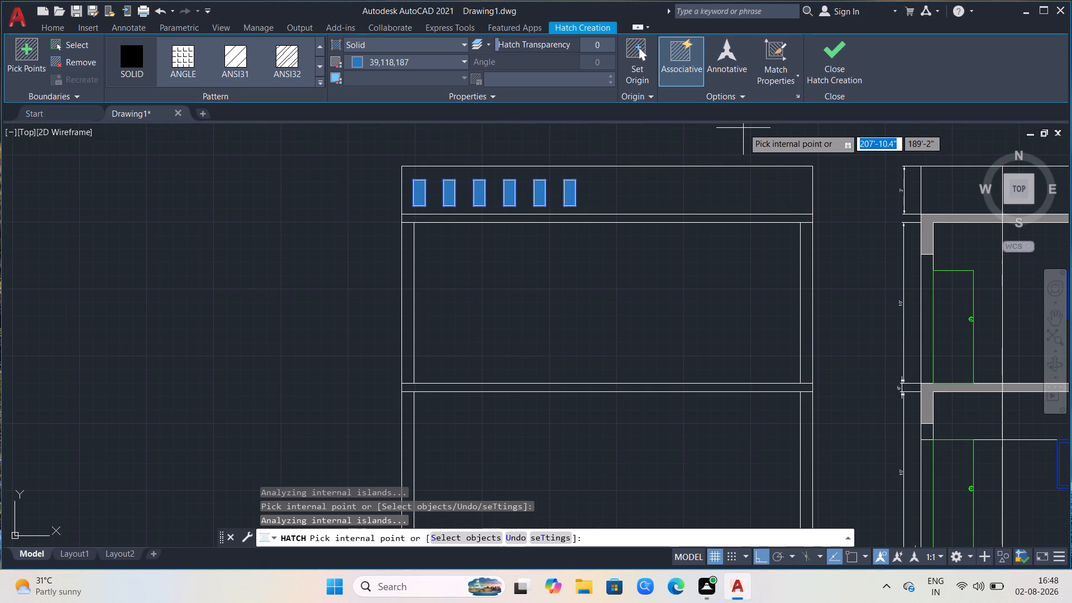
pyautogui.press('Escape')
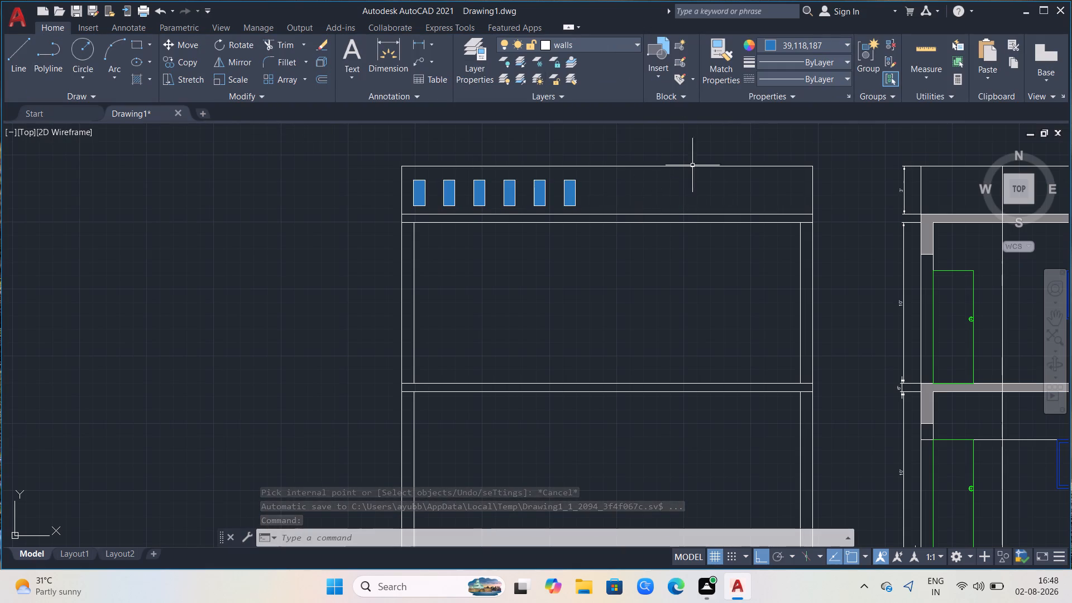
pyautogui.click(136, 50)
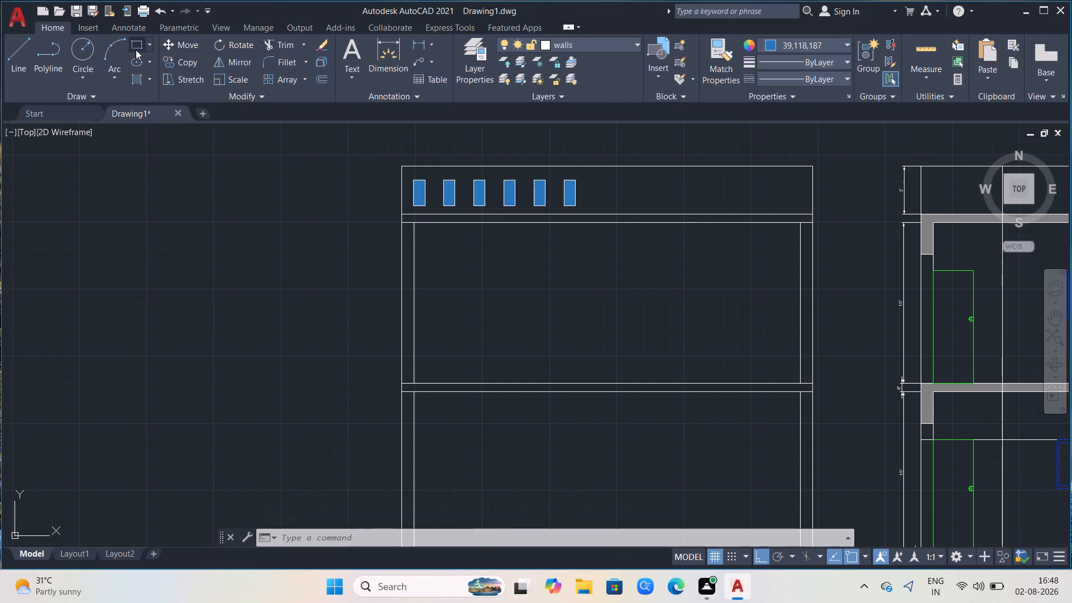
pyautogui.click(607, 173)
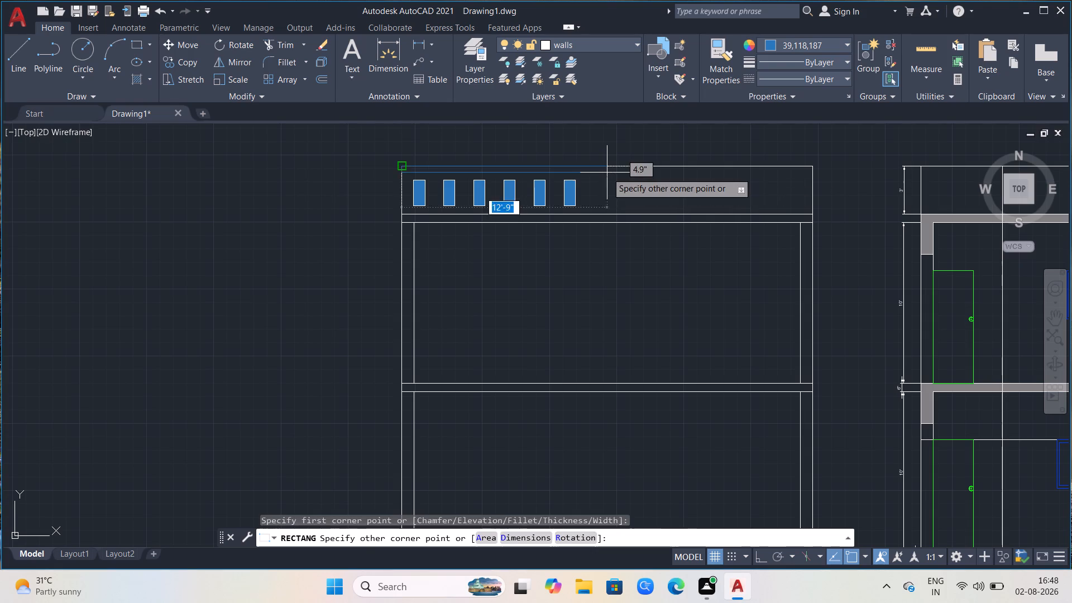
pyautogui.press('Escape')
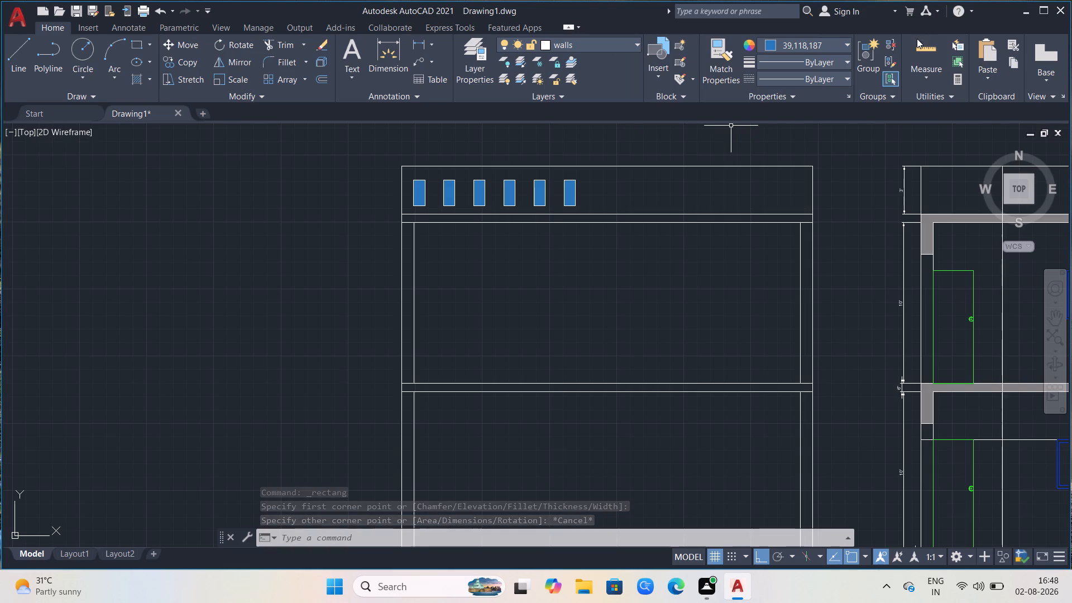
# Set the current object colour to ByLayer.
pyautogui.click(845, 44)
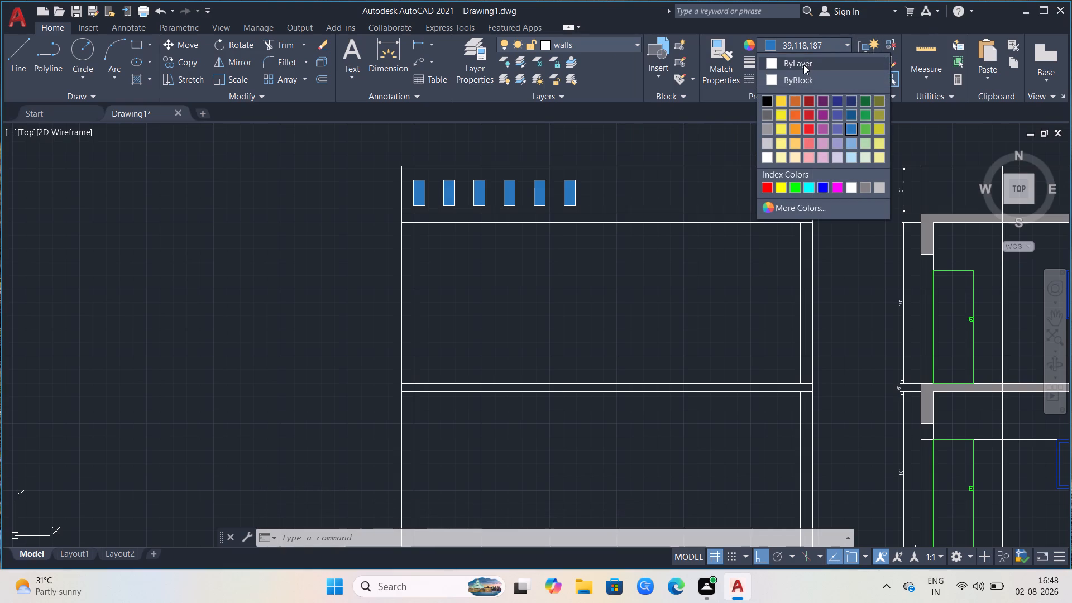
pyautogui.click(803, 64)
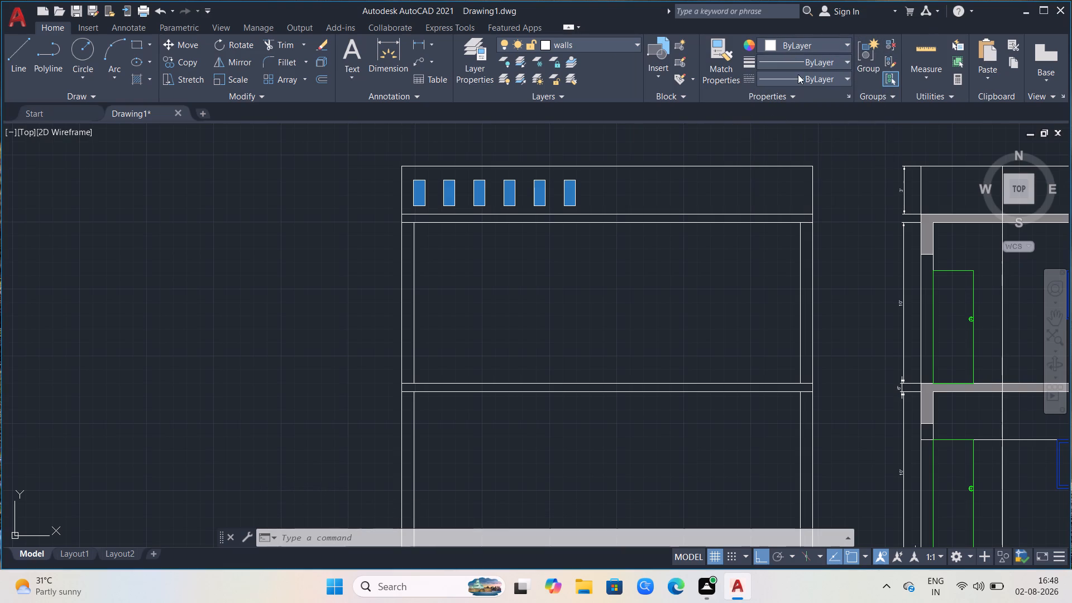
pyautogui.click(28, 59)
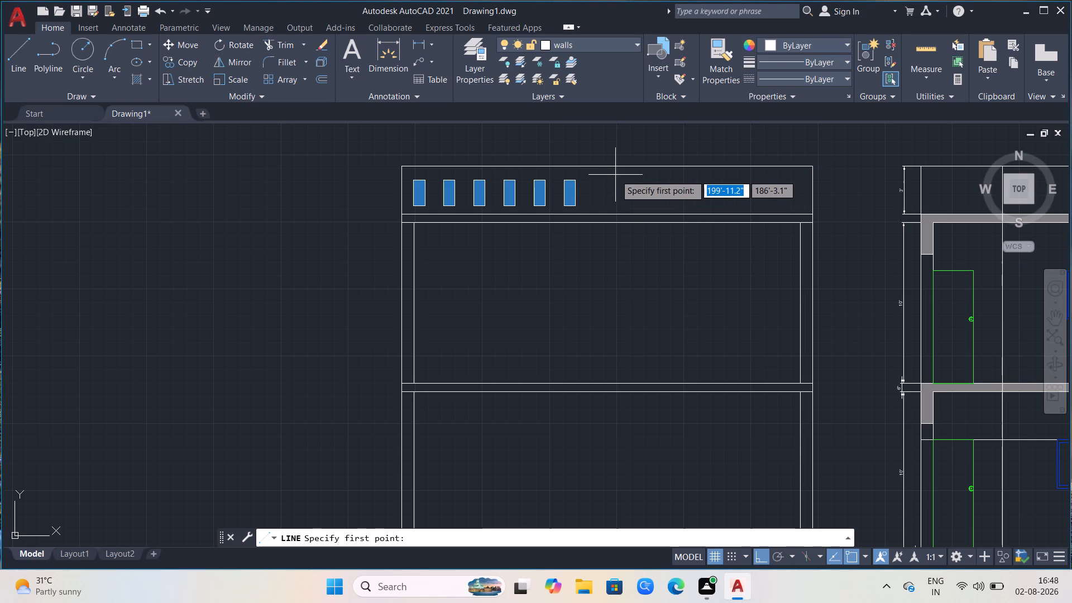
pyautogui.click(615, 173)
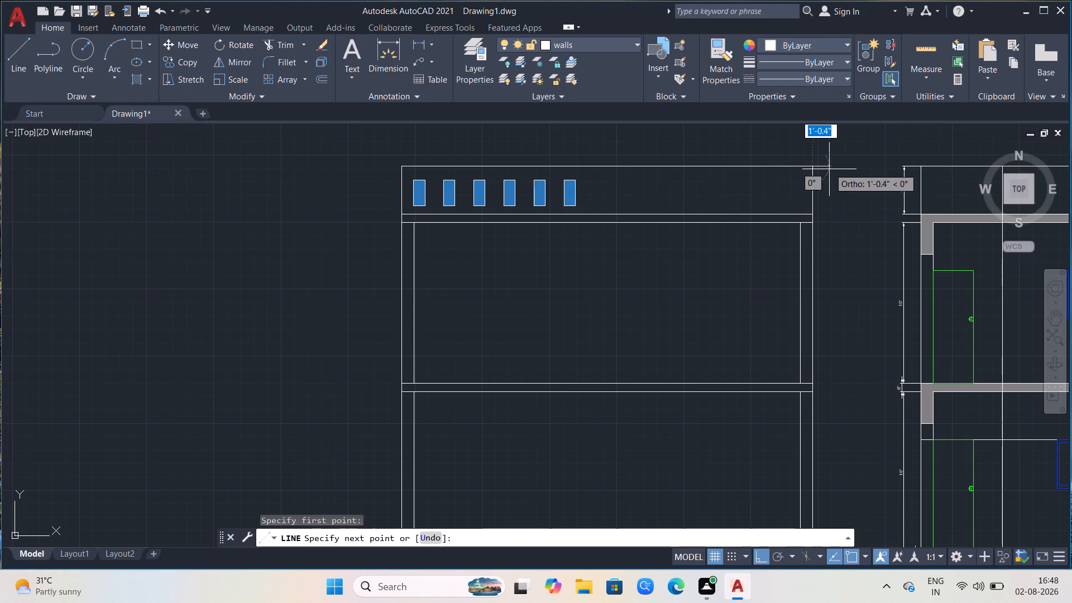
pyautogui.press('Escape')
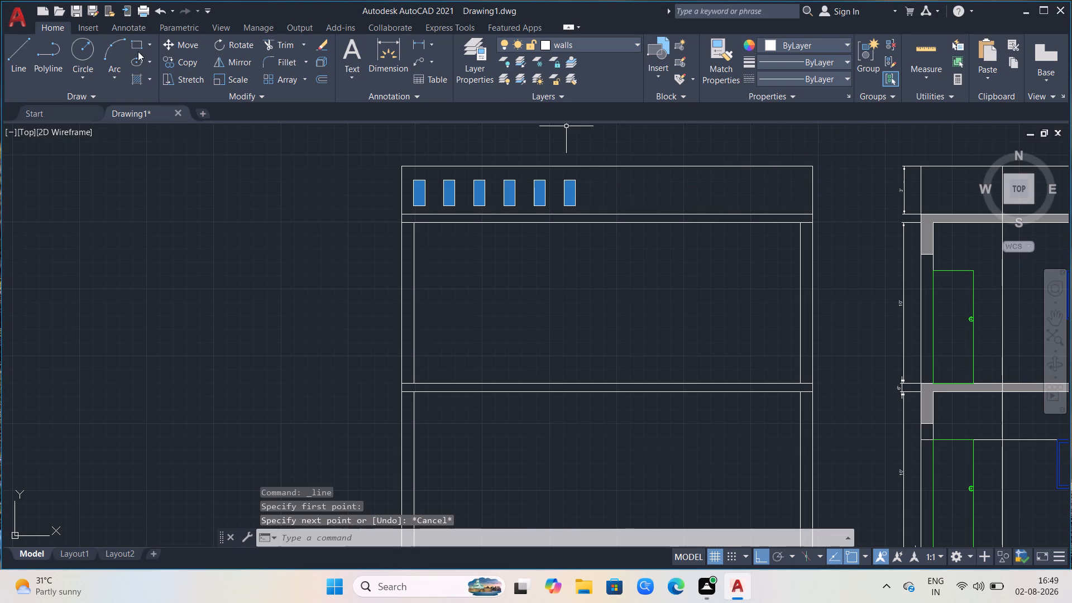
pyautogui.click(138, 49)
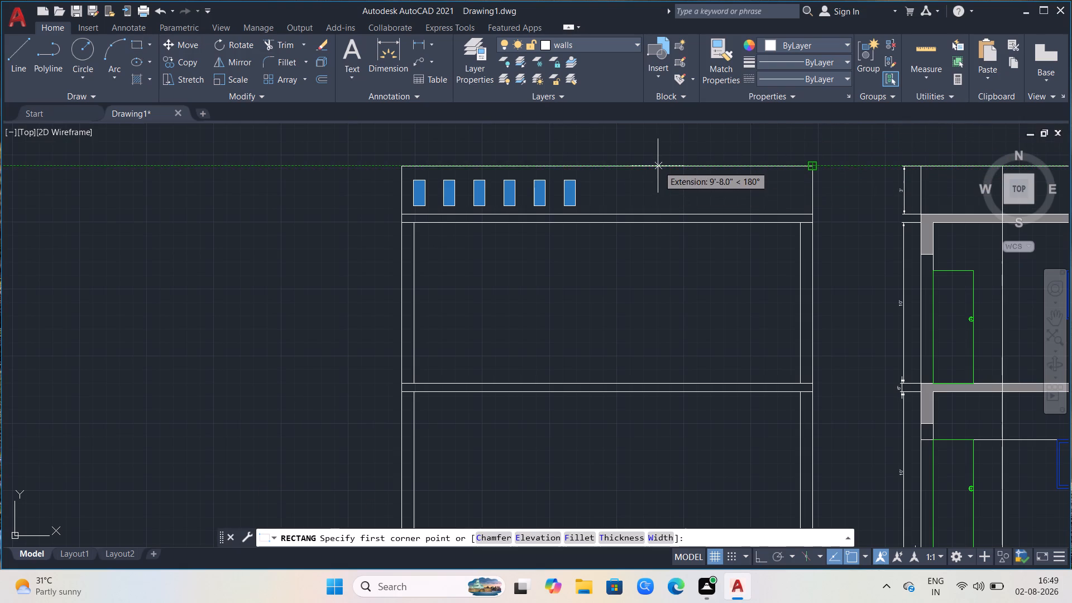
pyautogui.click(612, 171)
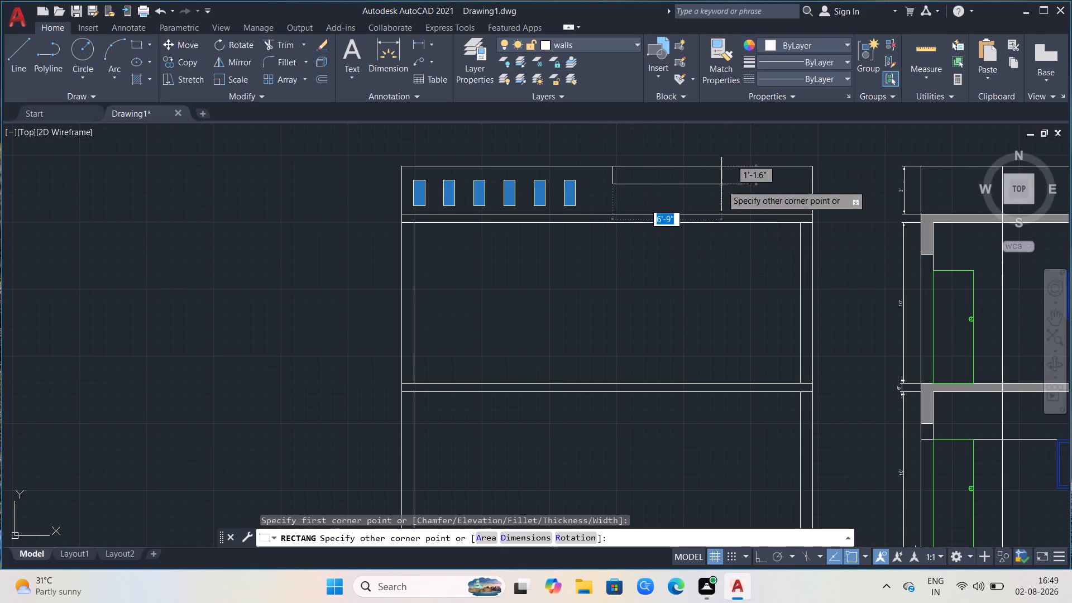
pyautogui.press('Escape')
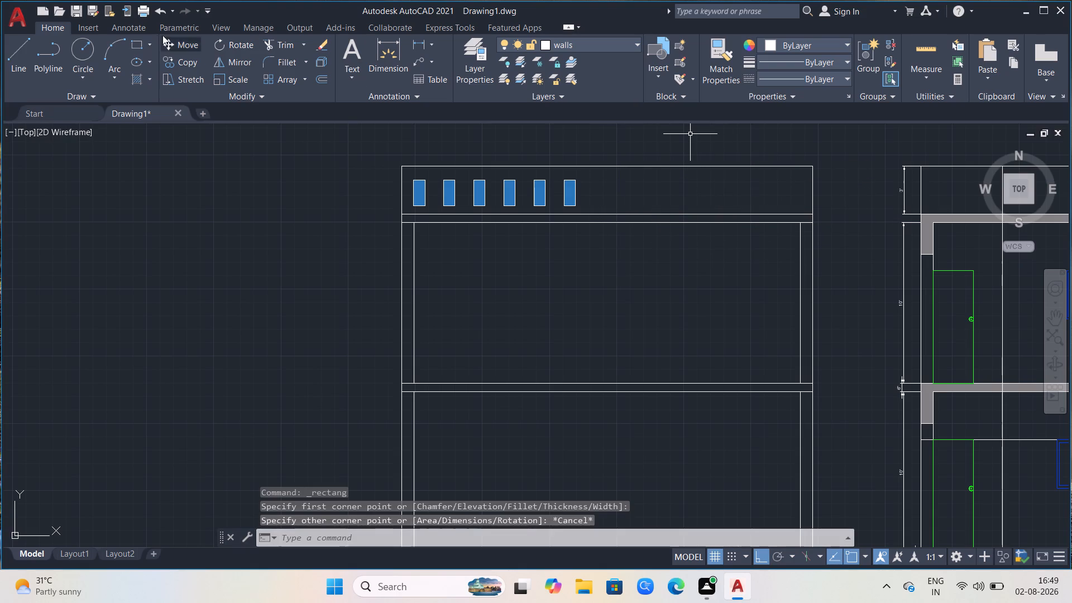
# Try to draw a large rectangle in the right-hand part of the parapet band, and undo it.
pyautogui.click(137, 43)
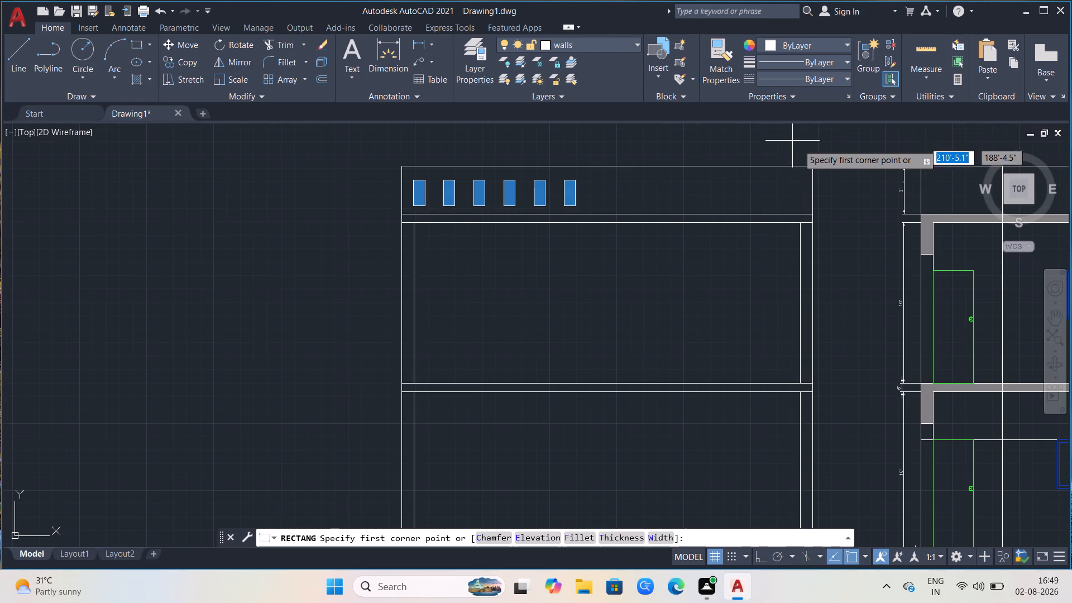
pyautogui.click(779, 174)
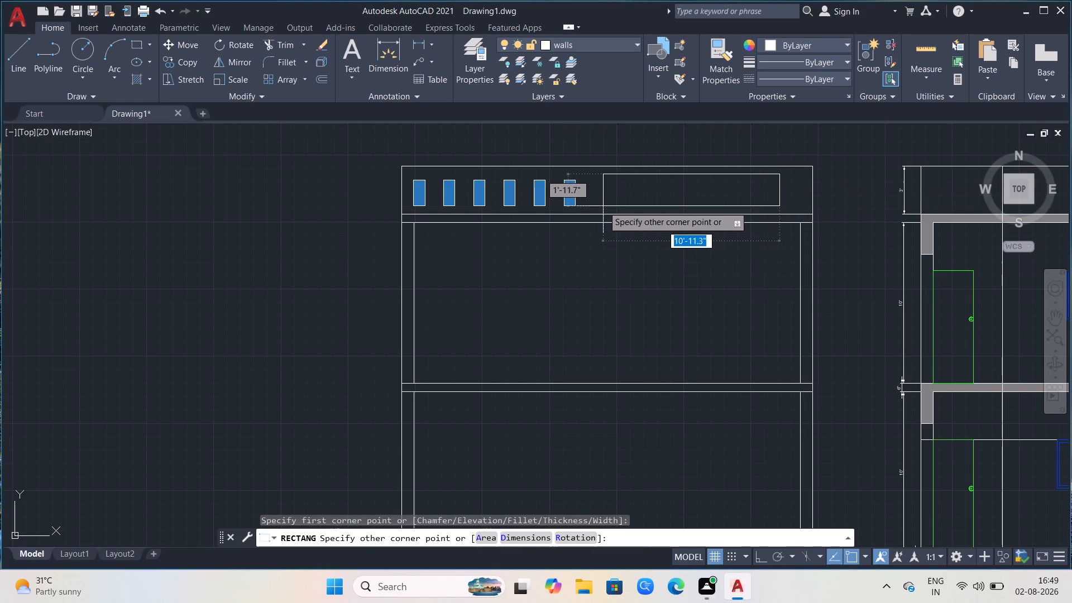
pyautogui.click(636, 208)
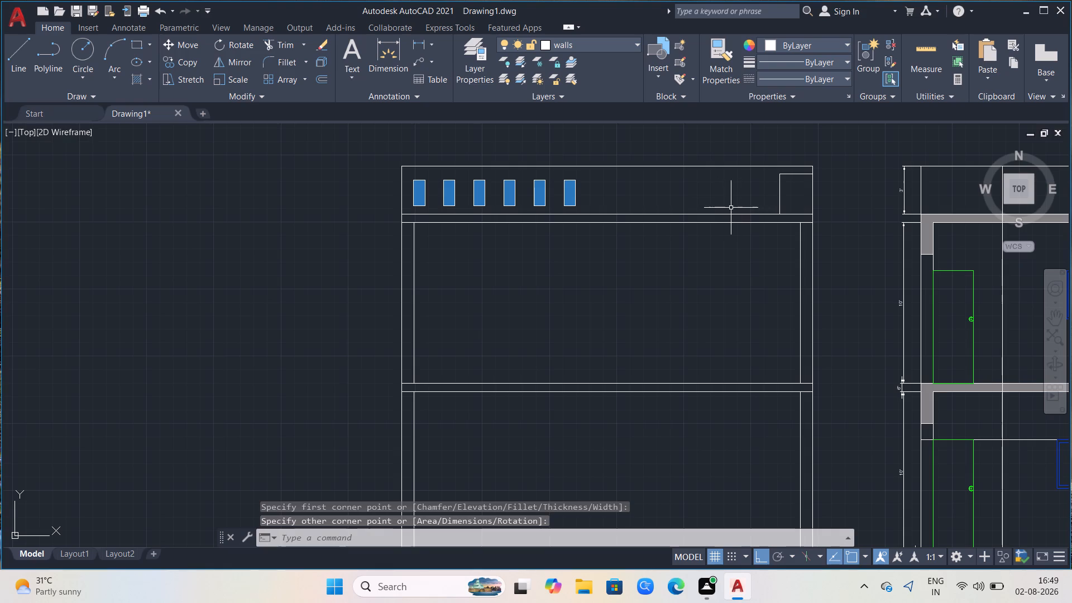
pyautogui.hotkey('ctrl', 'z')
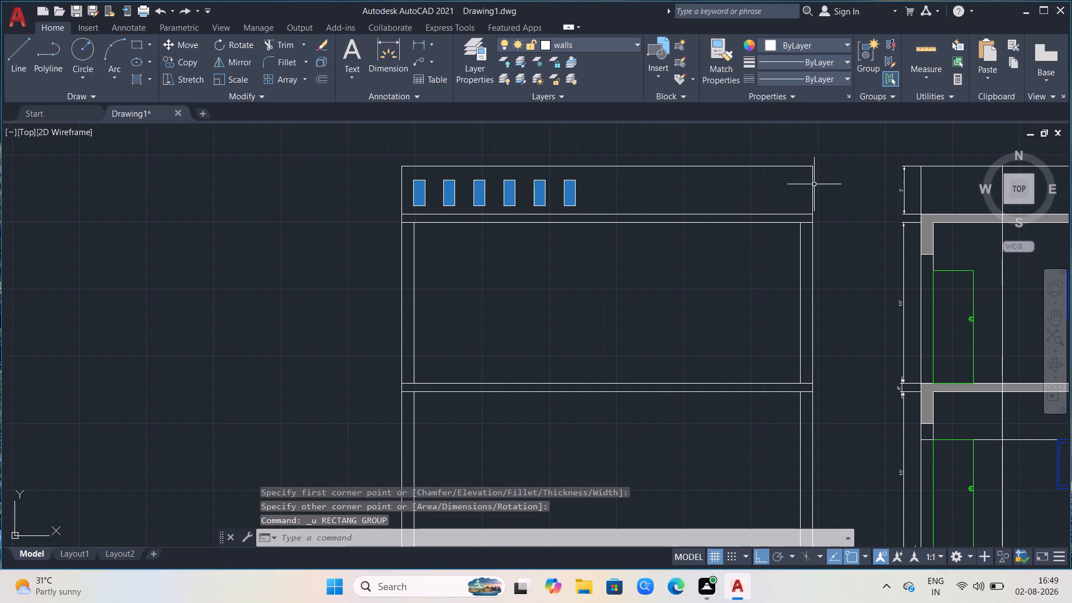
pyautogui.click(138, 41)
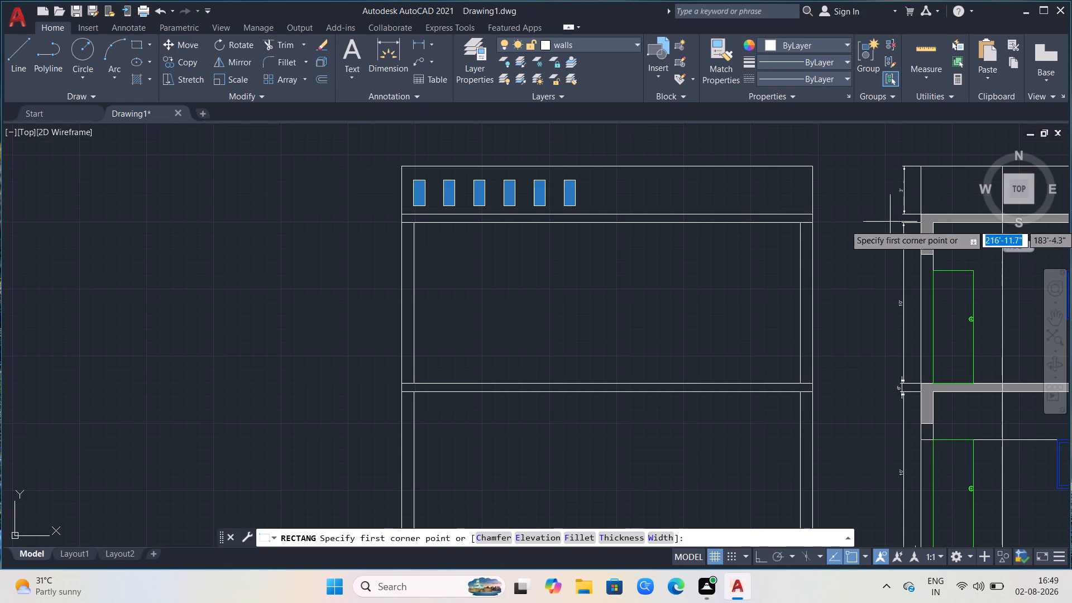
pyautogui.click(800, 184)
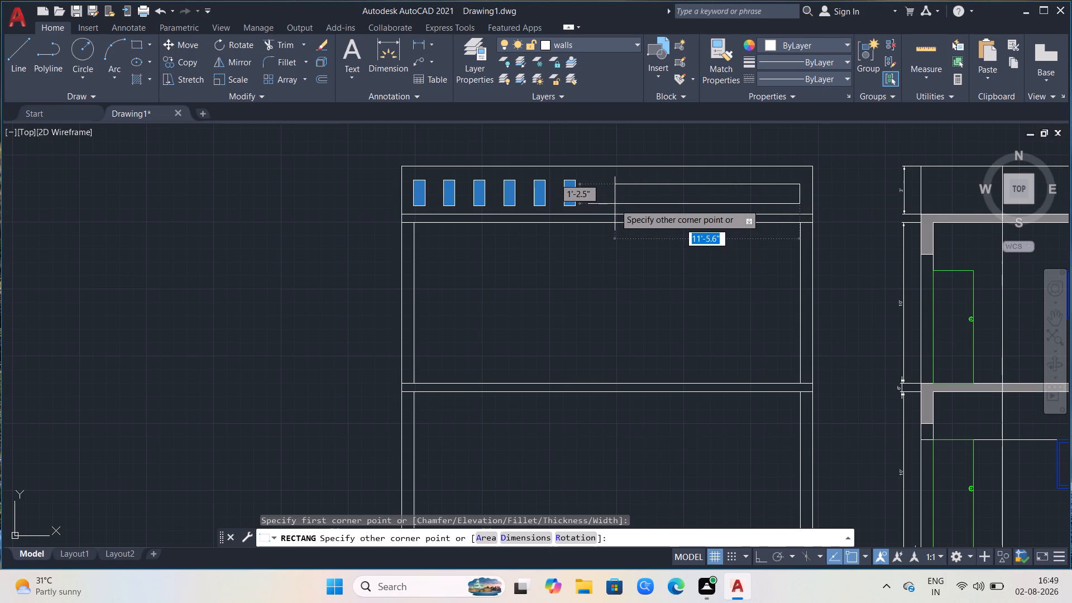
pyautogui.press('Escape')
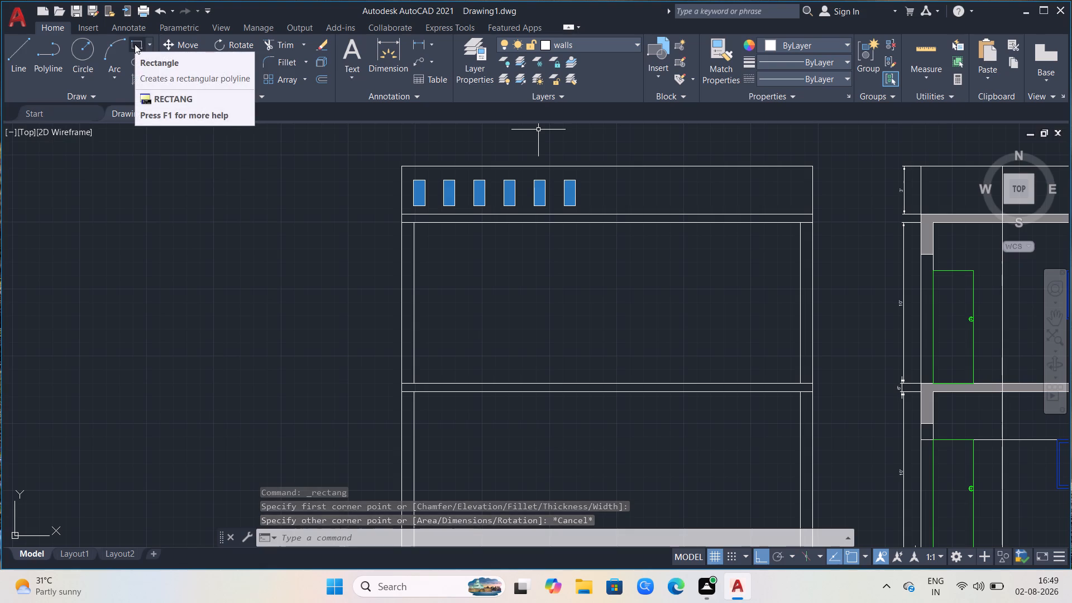
# Draw a large rectangle in the right-hand part of the parapet band, ending at the band's lower line.
pyautogui.click(135, 44)
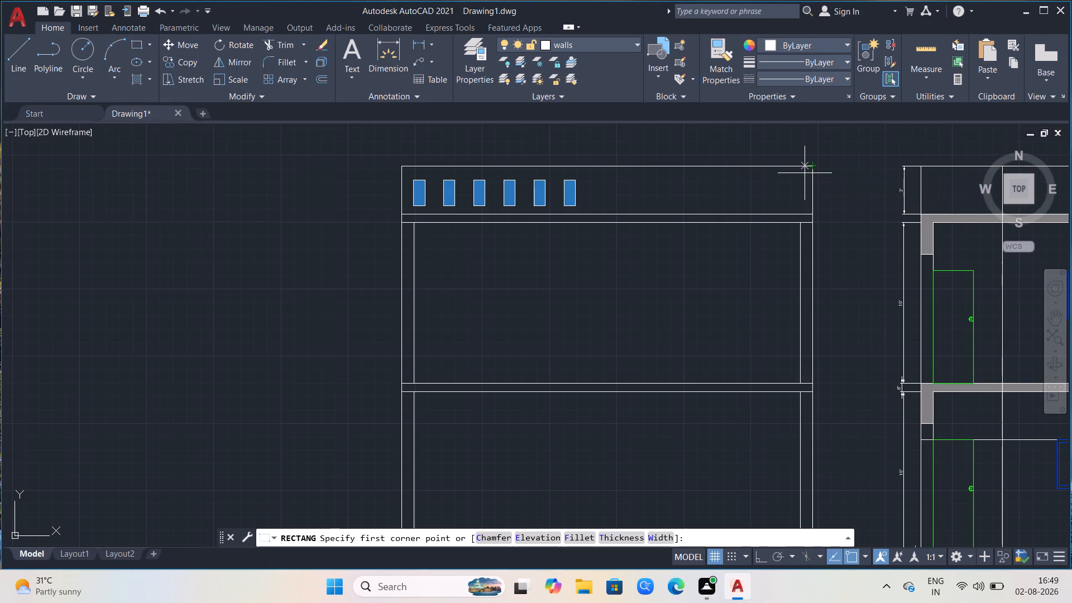
pyautogui.click(801, 175)
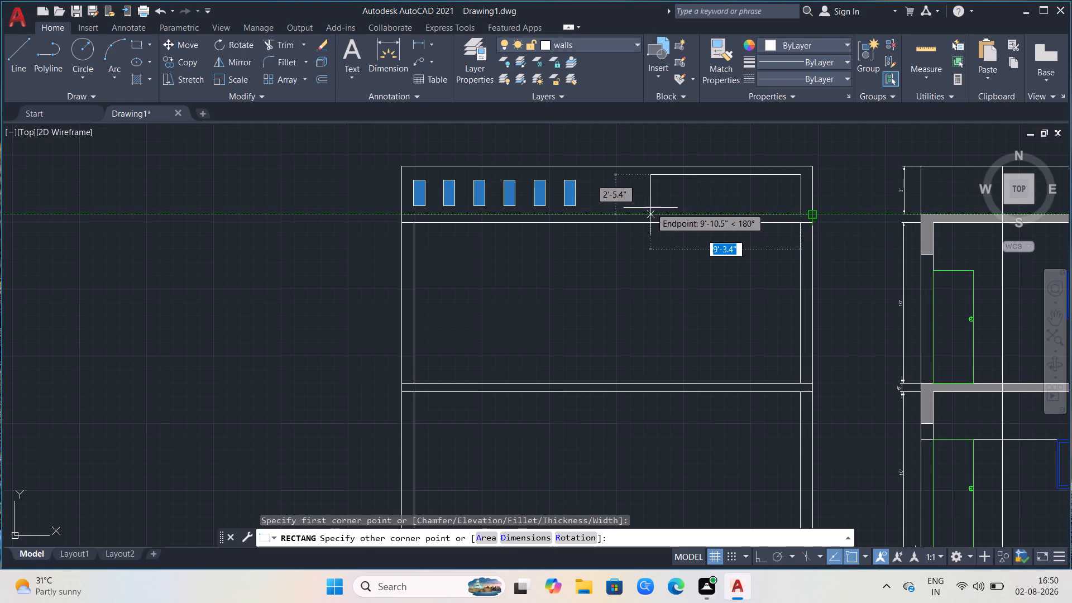
pyautogui.click(619, 209)
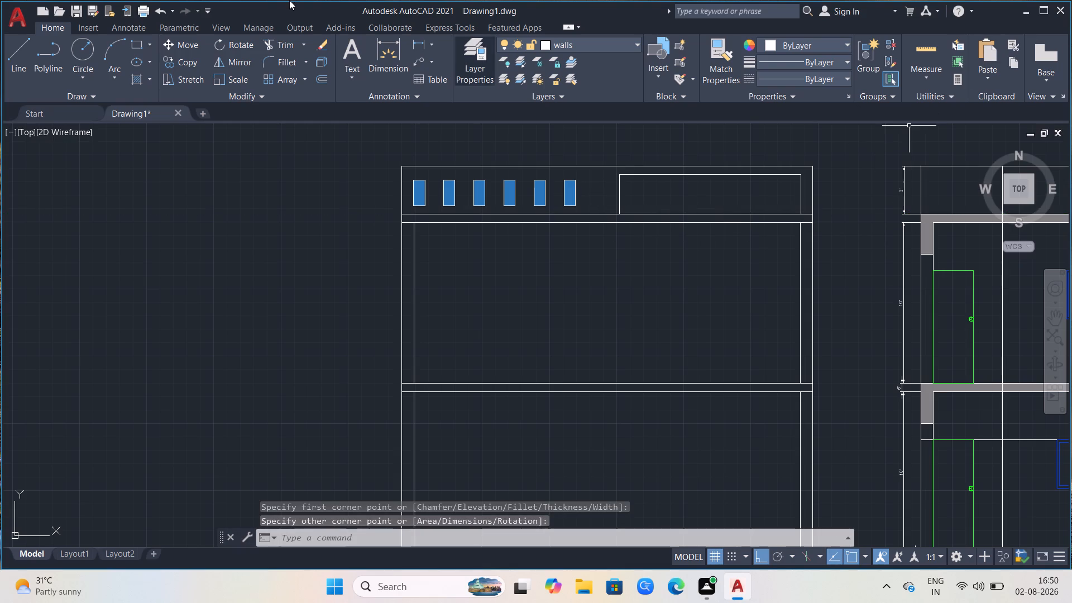
# Fill the large parapet rectangle with a SOLID hatch in the blue 39,118,187.
pyautogui.click(136, 82)
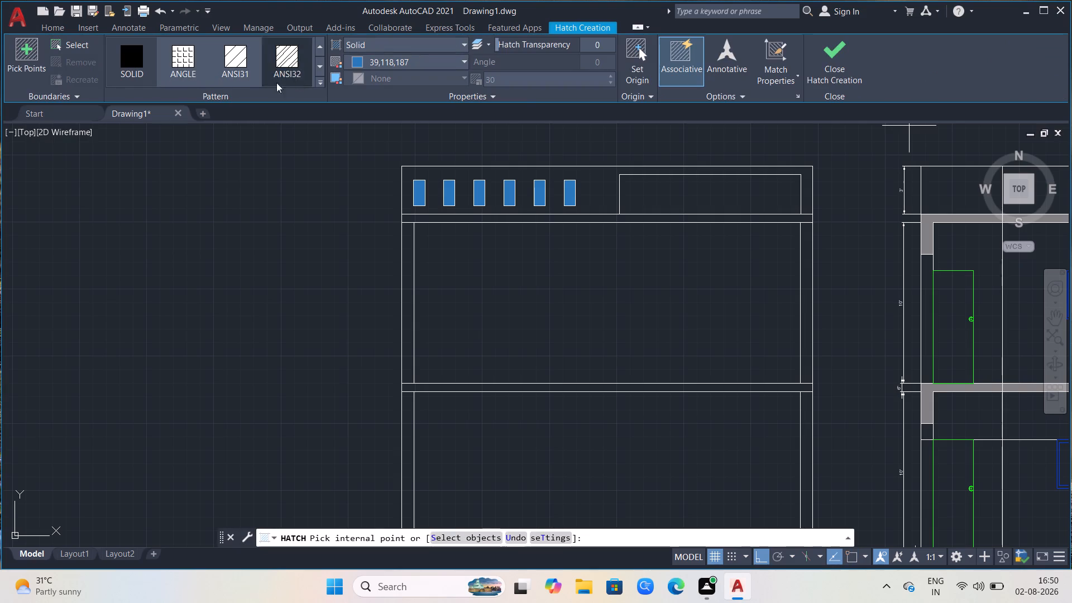
pyautogui.click(130, 61)
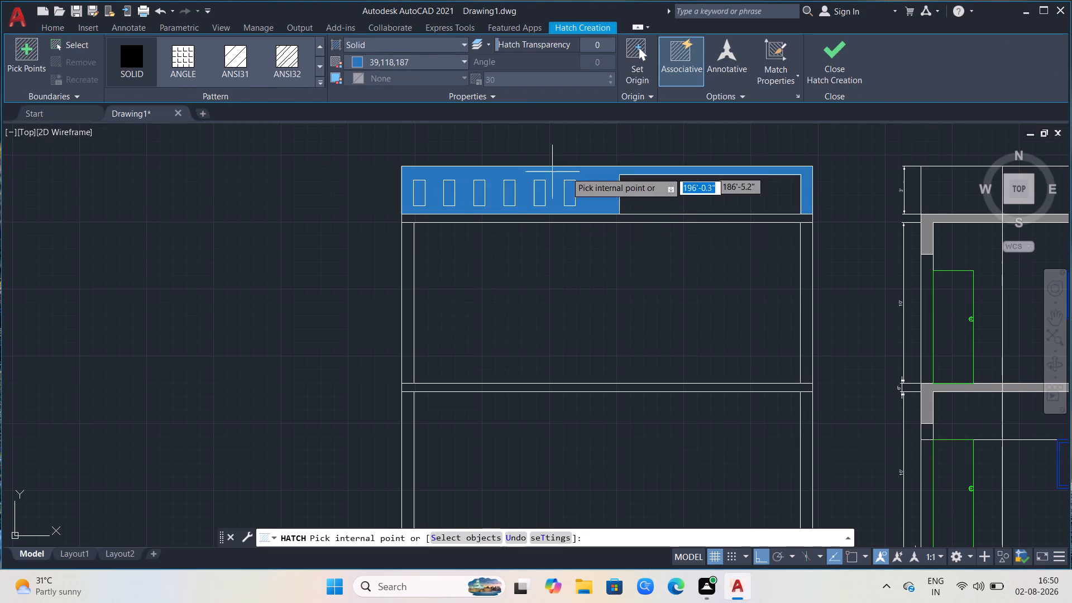
pyautogui.click(656, 190)
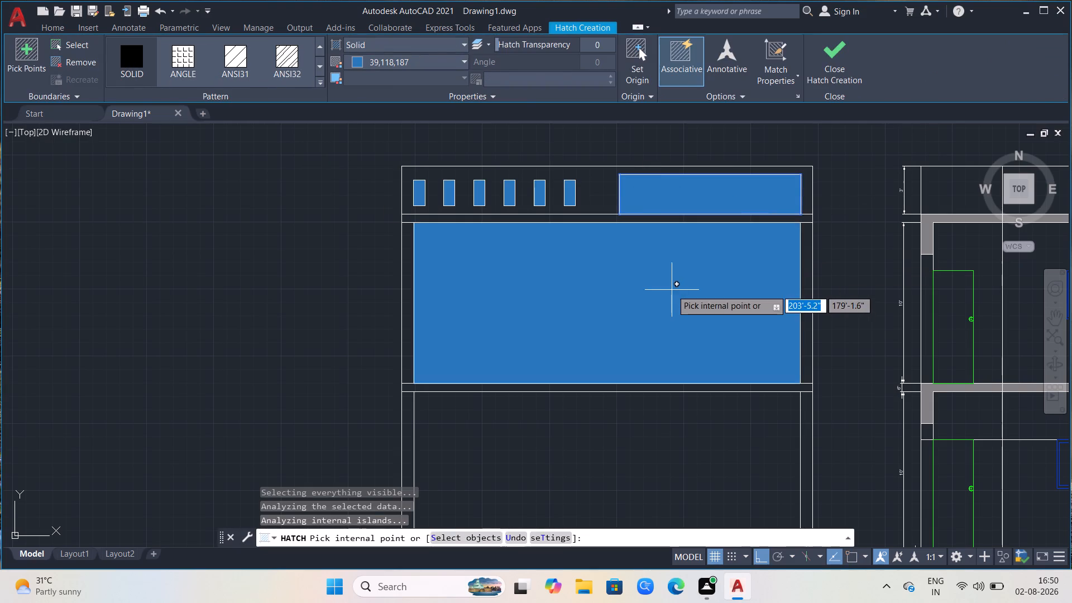
pyautogui.press('Escape')
# Hatch the parapet band around the blue rectangles with the ANSI32 pattern in black 0,0,0 at scale 1.
pyautogui.click(136, 82)
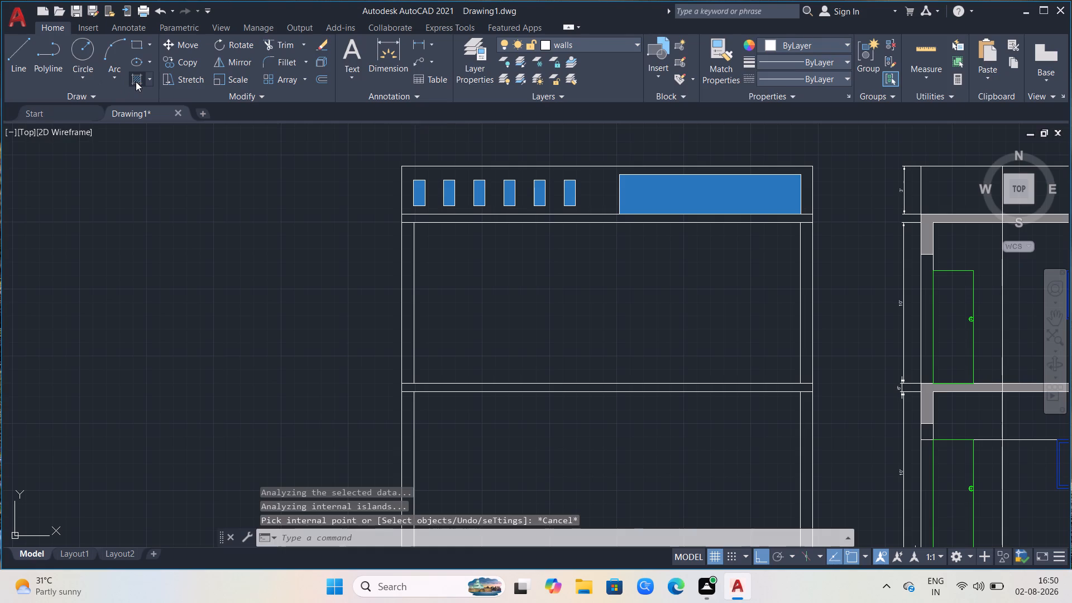
pyautogui.click(233, 69)
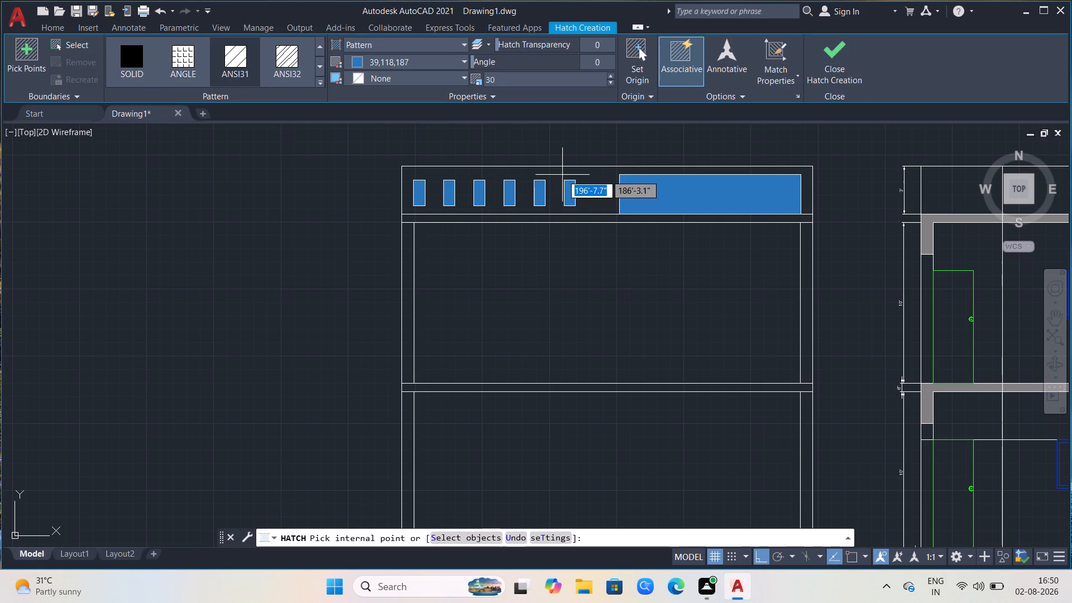
pyautogui.click(462, 65)
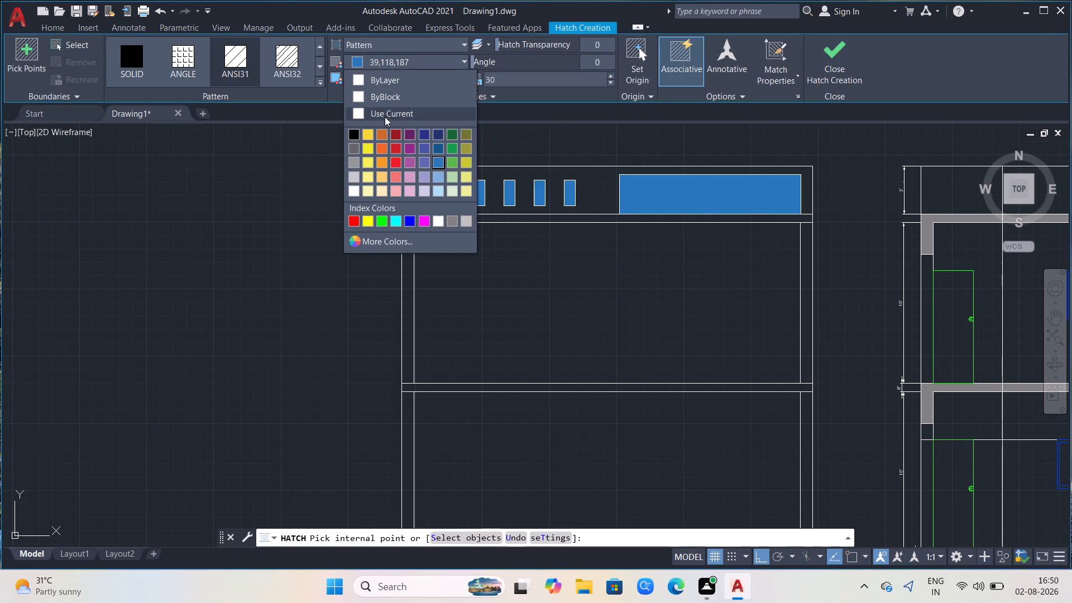
pyautogui.click(351, 131)
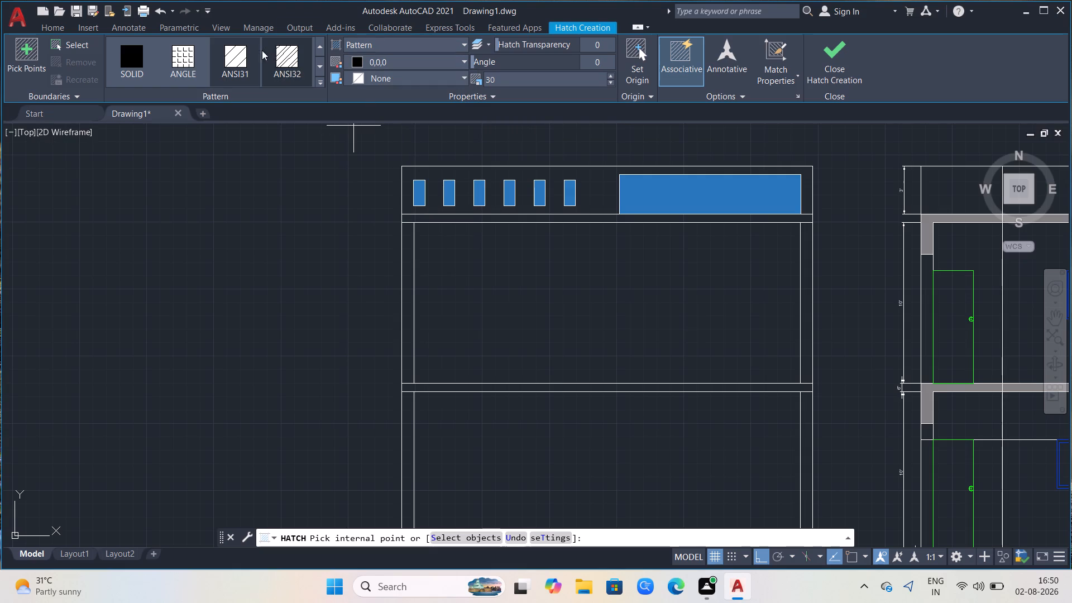
pyautogui.click(125, 51)
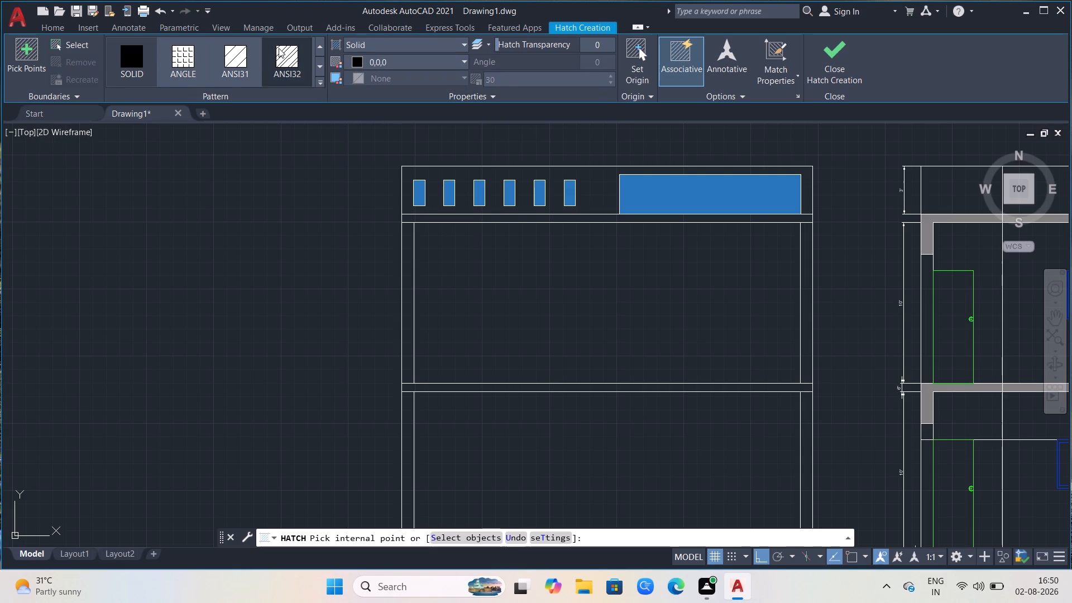
pyautogui.click(243, 47)
pyautogui.click(293, 52)
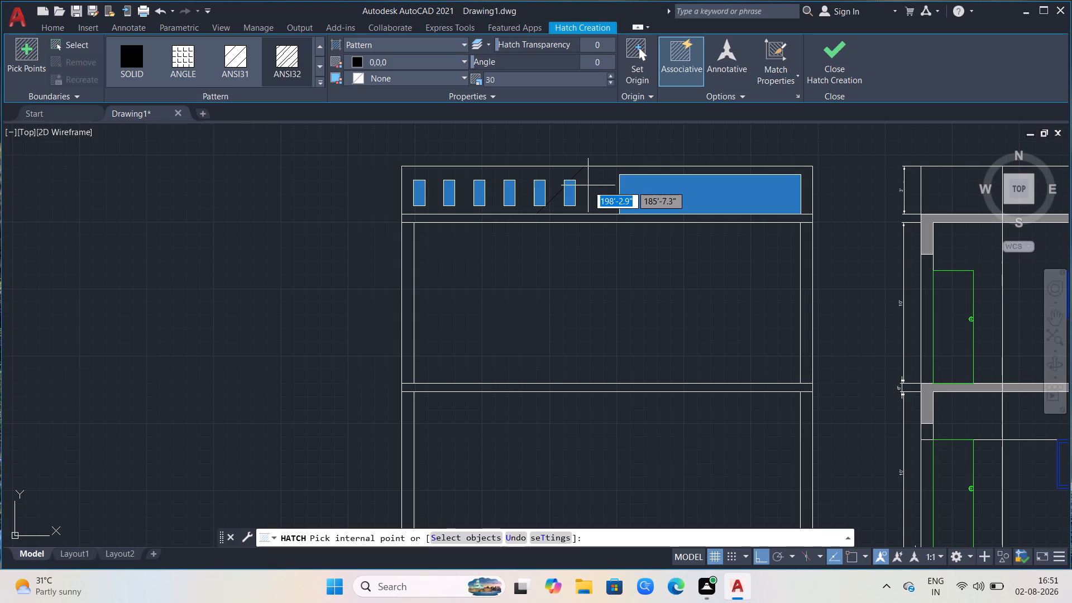
pyautogui.click(282, 60)
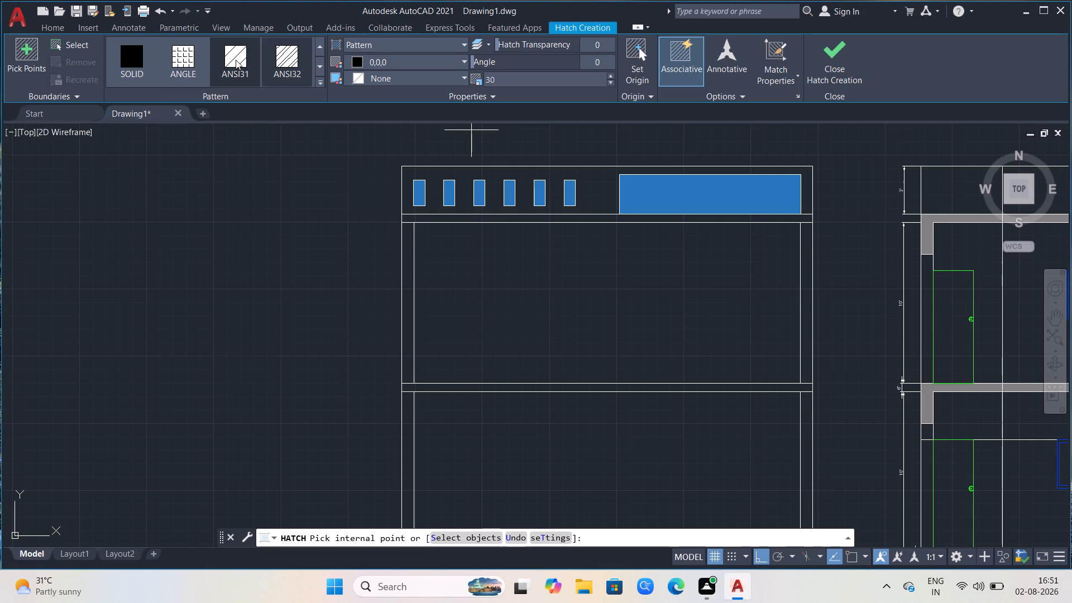
pyautogui.click(293, 60)
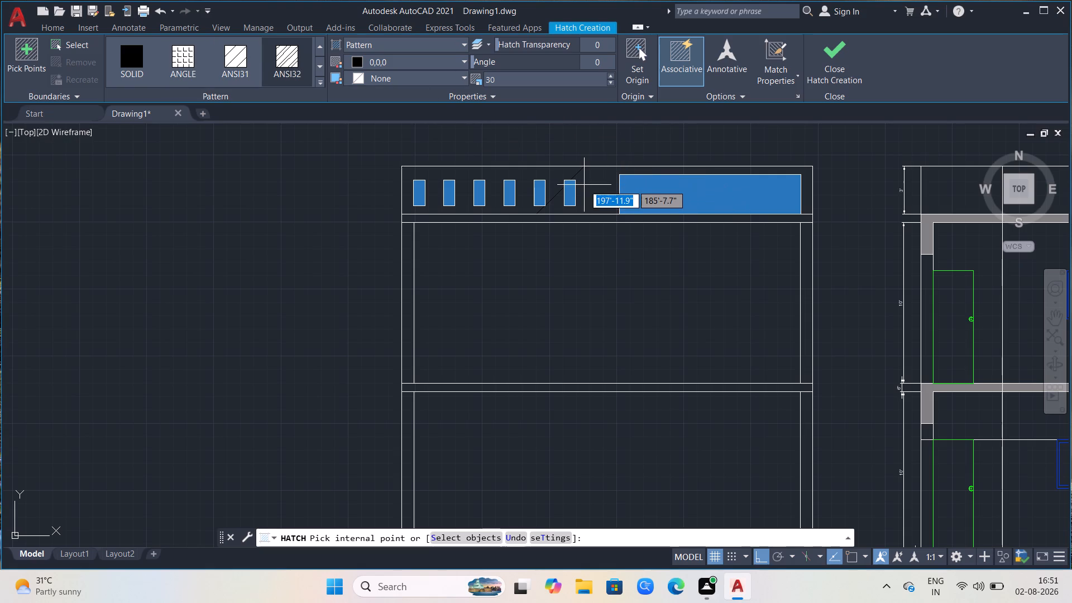
pyautogui.click(524, 81)
pyautogui.press('BackSpace')
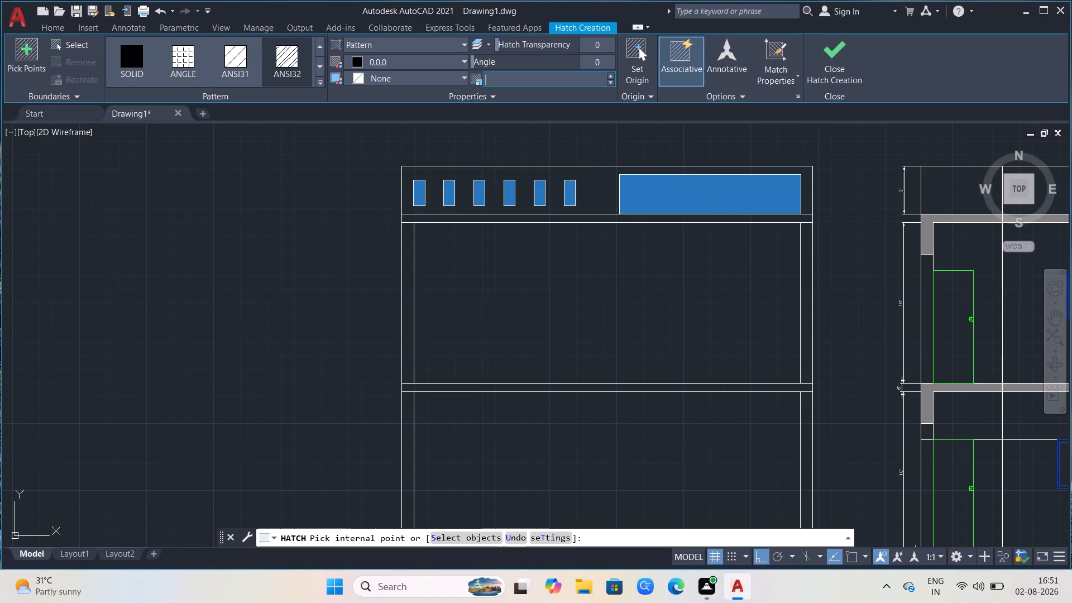
pyautogui.press('1')
pyautogui.click(601, 189)
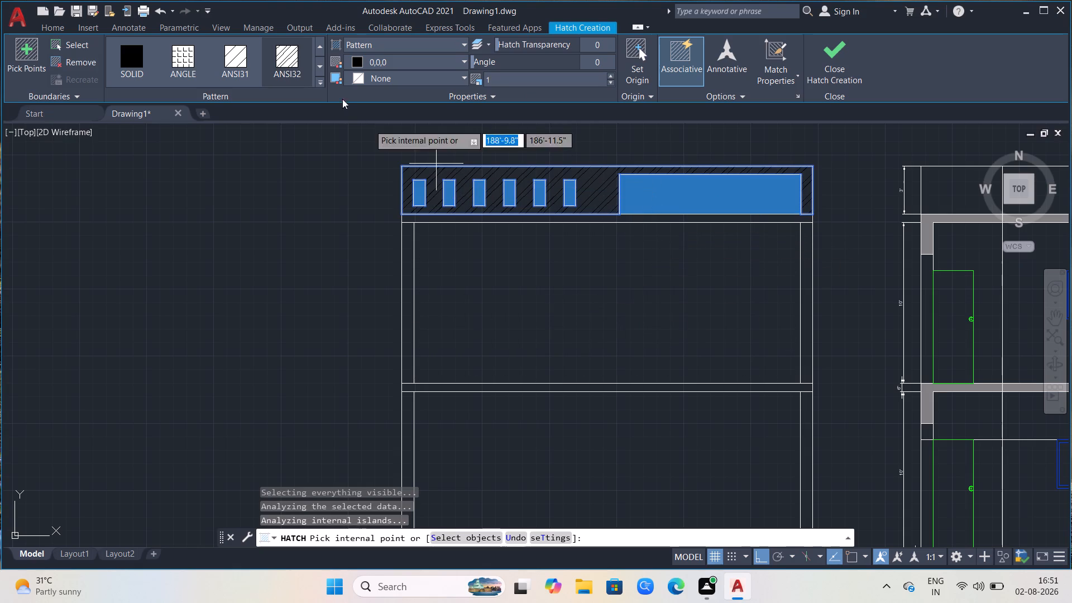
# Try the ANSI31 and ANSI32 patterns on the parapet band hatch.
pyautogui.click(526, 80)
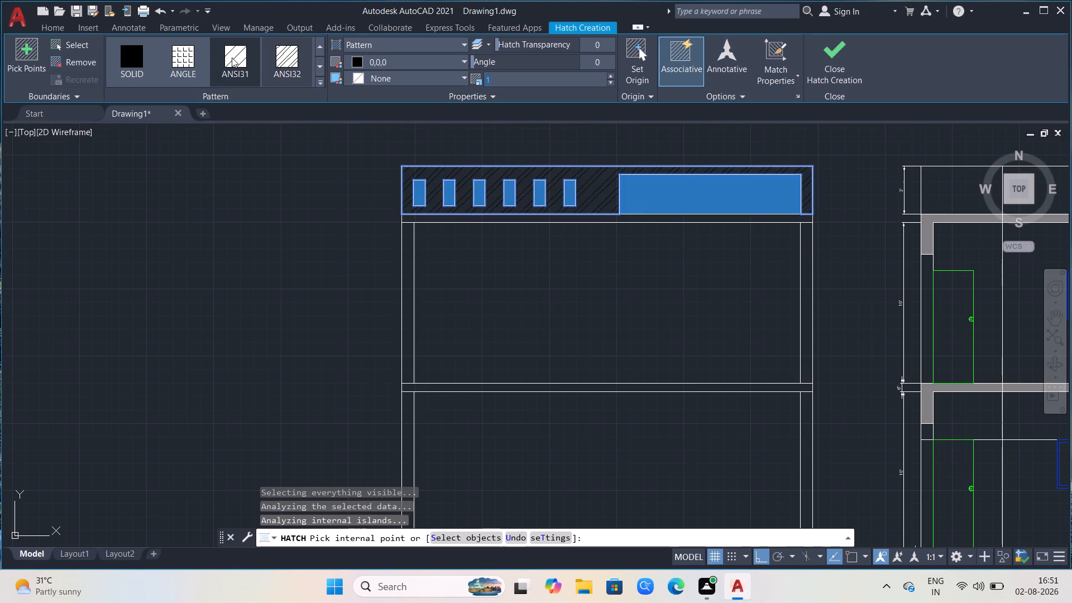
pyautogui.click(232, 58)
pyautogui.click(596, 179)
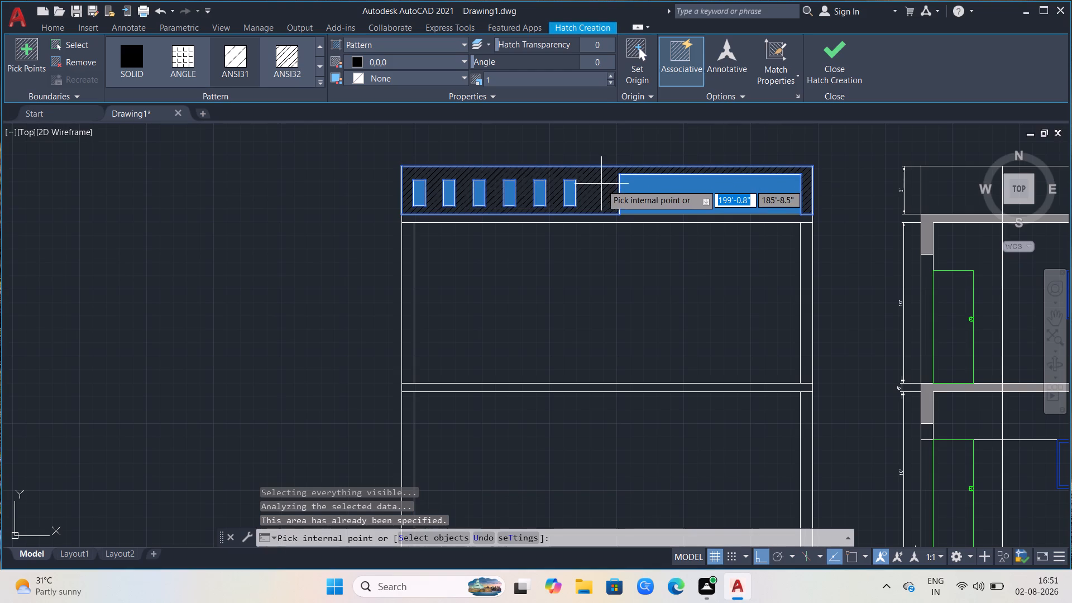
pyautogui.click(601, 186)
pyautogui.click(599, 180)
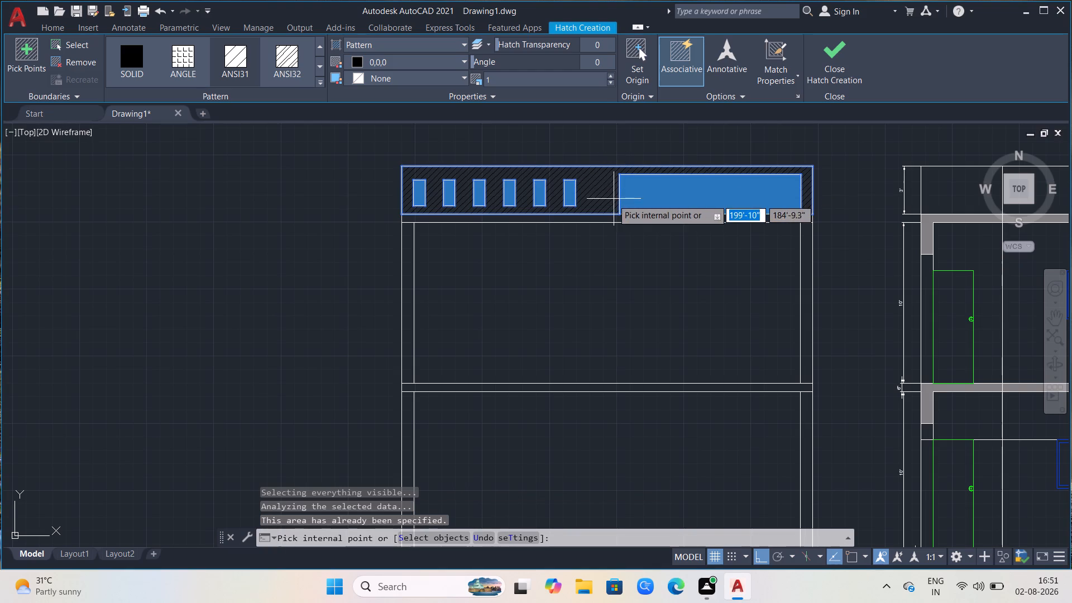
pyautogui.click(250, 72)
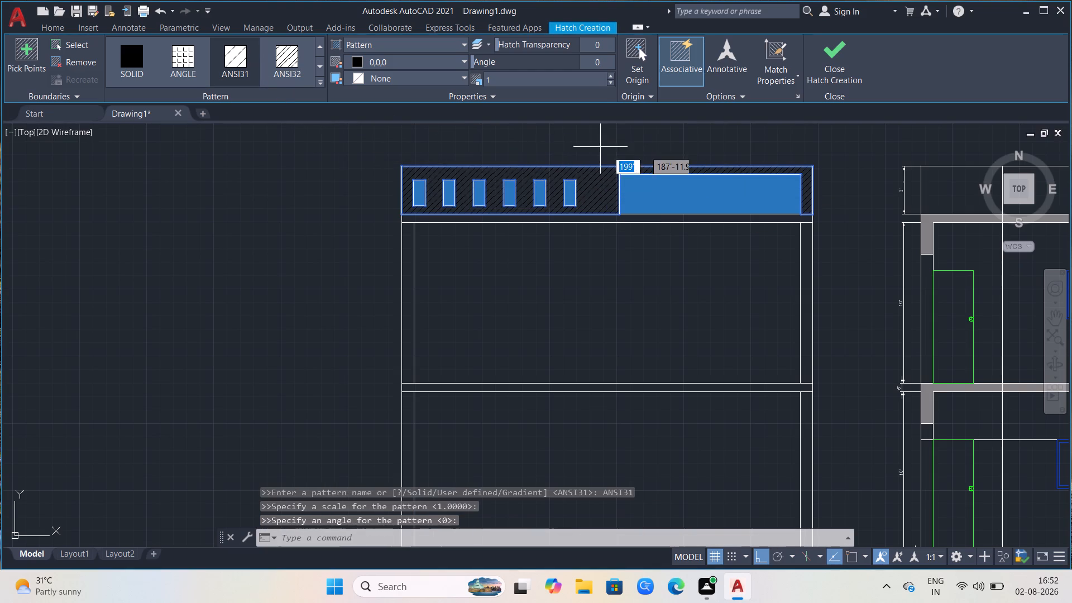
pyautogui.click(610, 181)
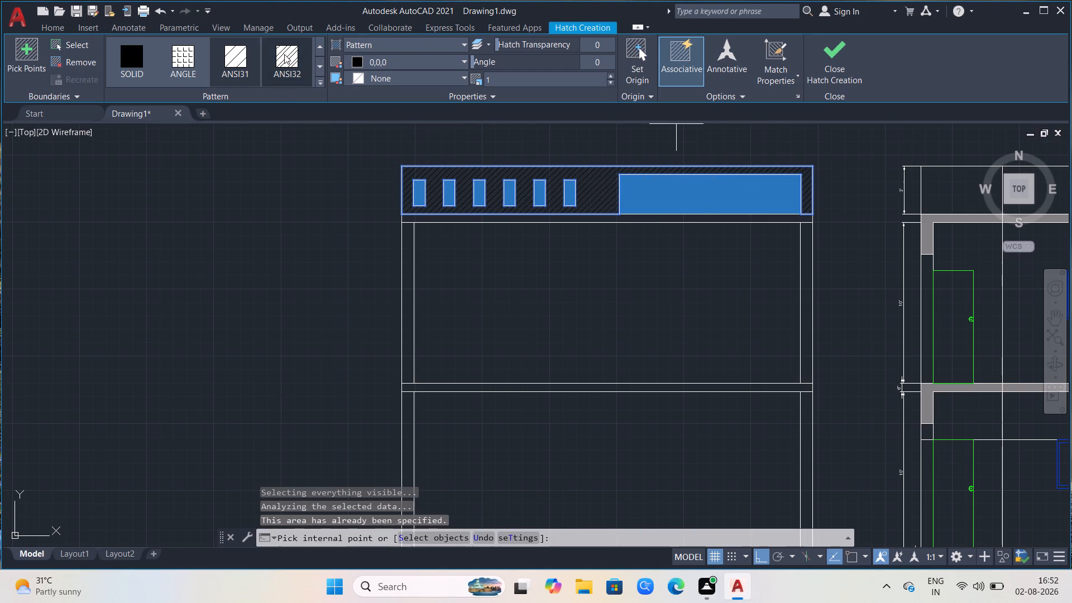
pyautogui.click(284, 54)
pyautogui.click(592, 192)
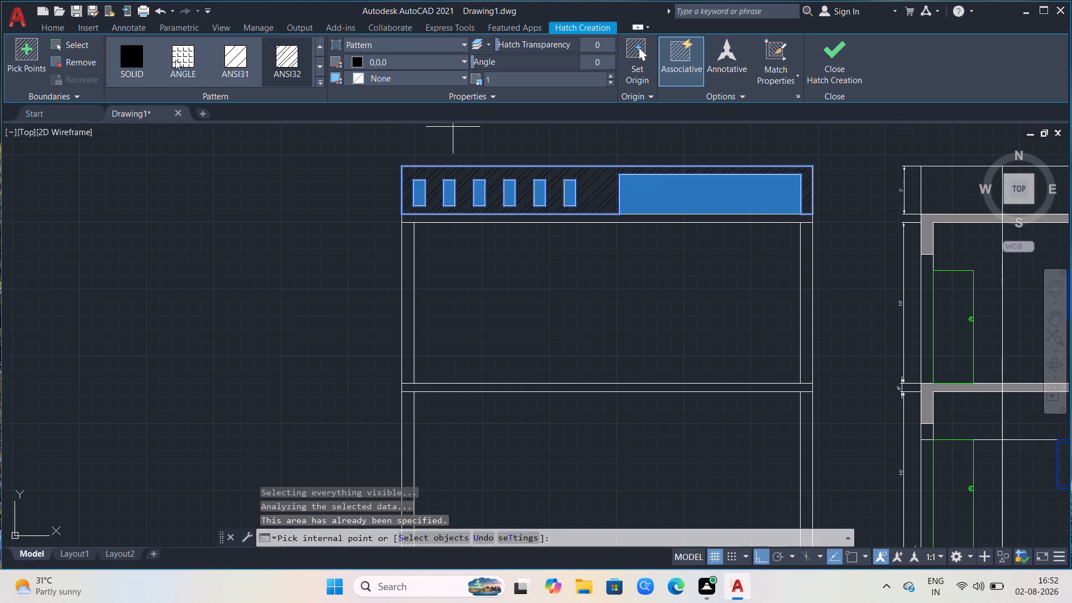
# Switch the parapet band hatch to the ANGLE pattern in the ByLayer colour and finish the hatch.
pyautogui.click(180, 61)
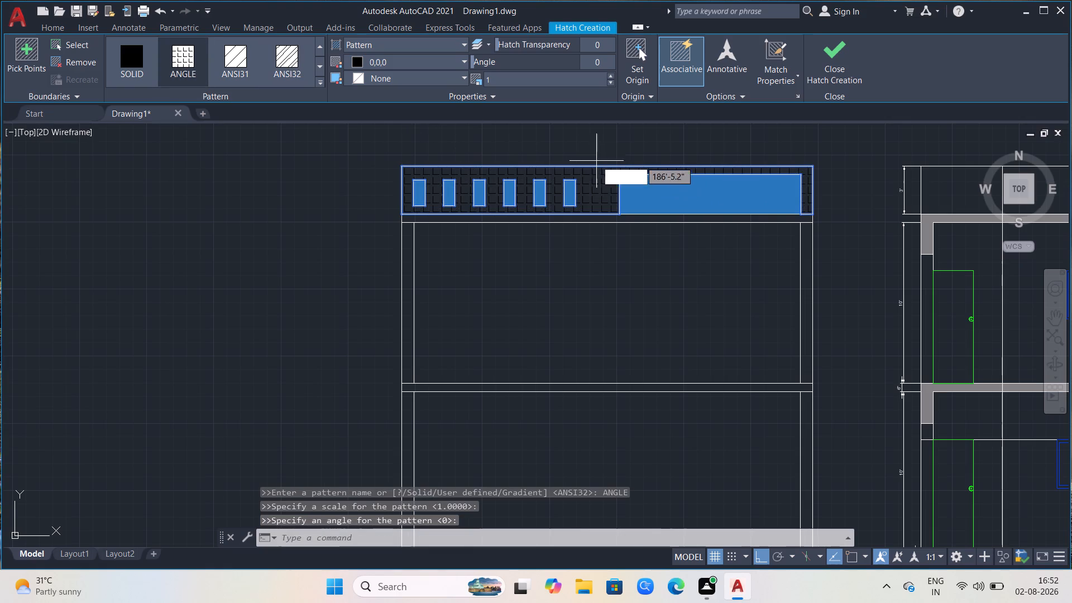
pyautogui.click(602, 173)
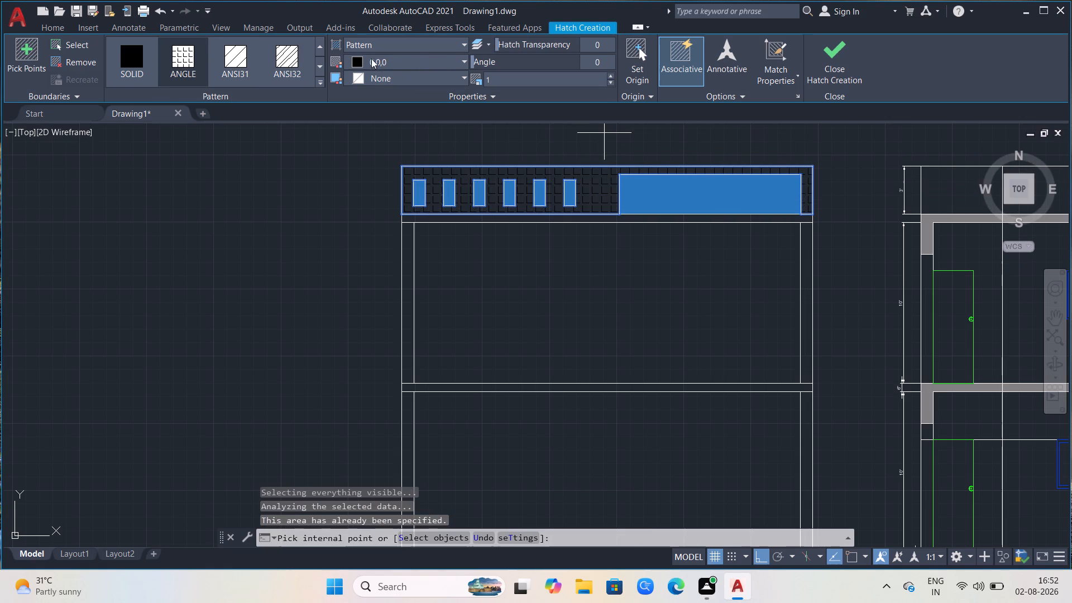
pyautogui.click(355, 58)
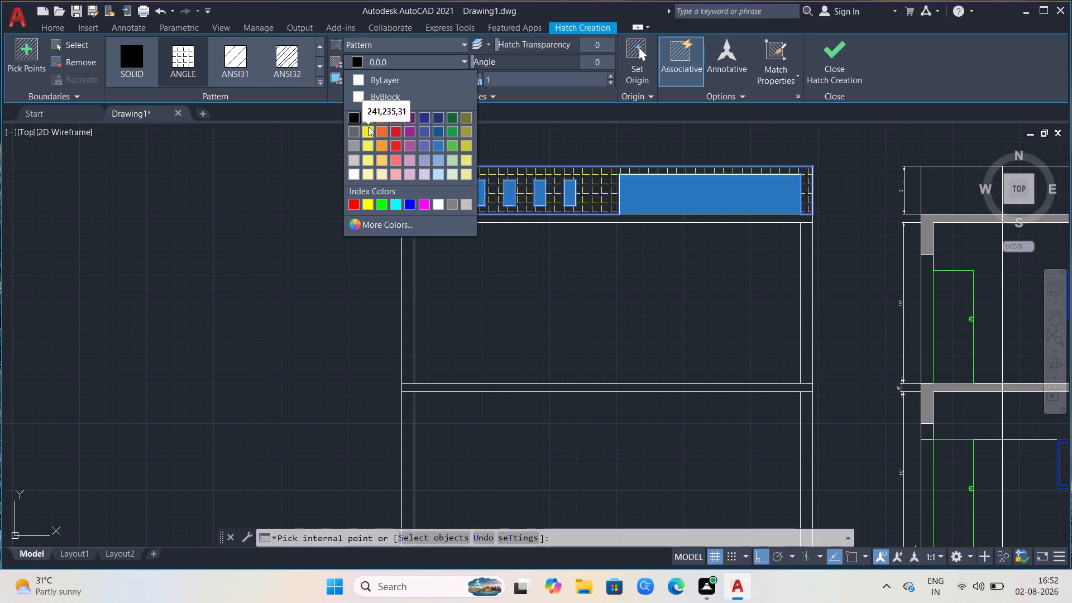
pyautogui.click(361, 85)
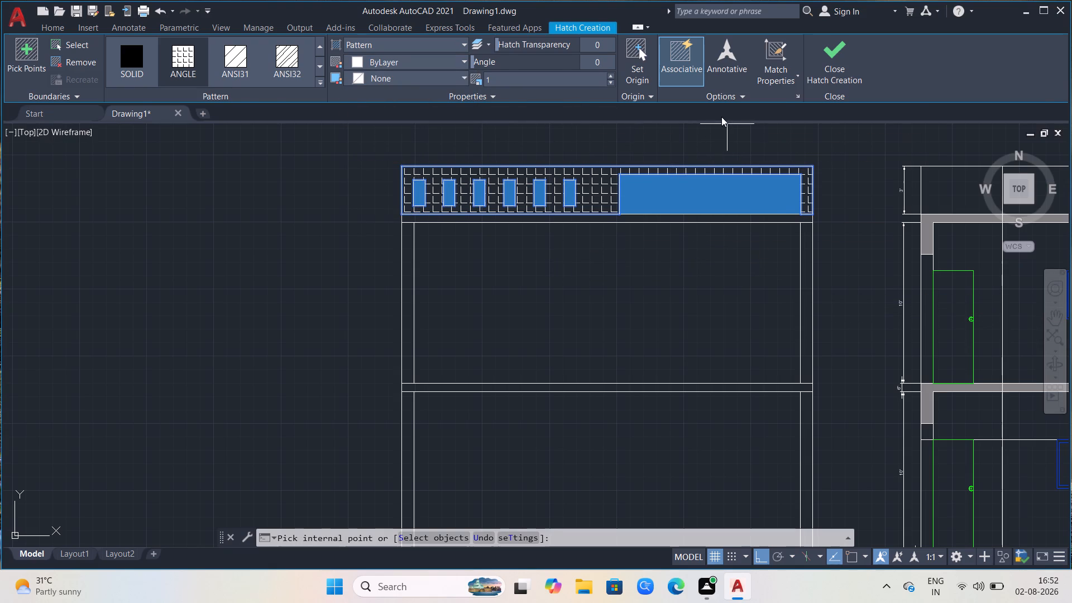
pyautogui.press('Escape')
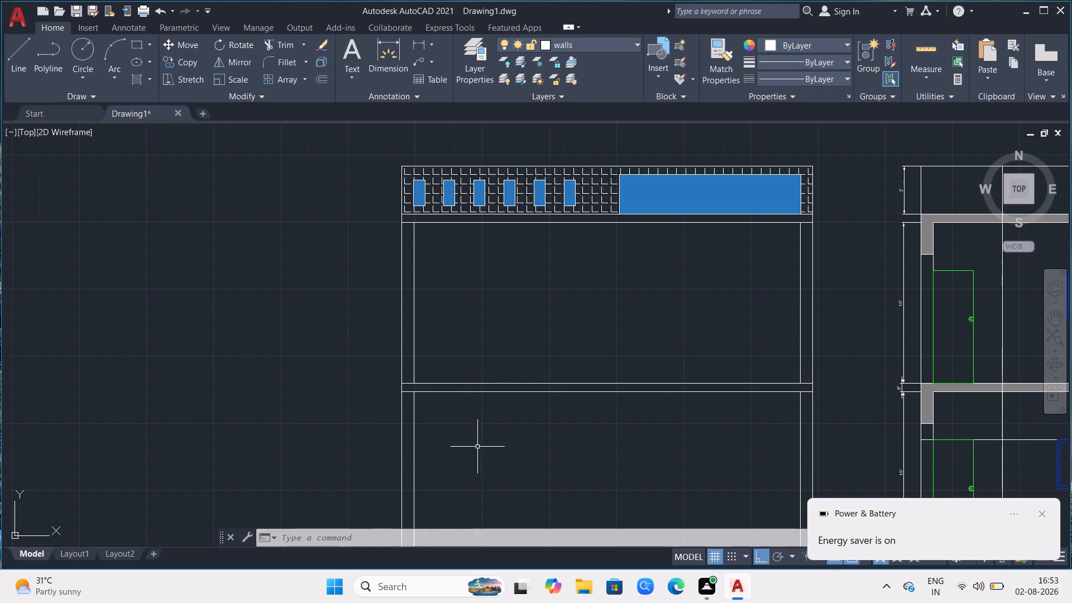
# Draw a 1' line straight down the right outer wall line from the underside of the slab below the parapet.
pyautogui.click(23, 54)
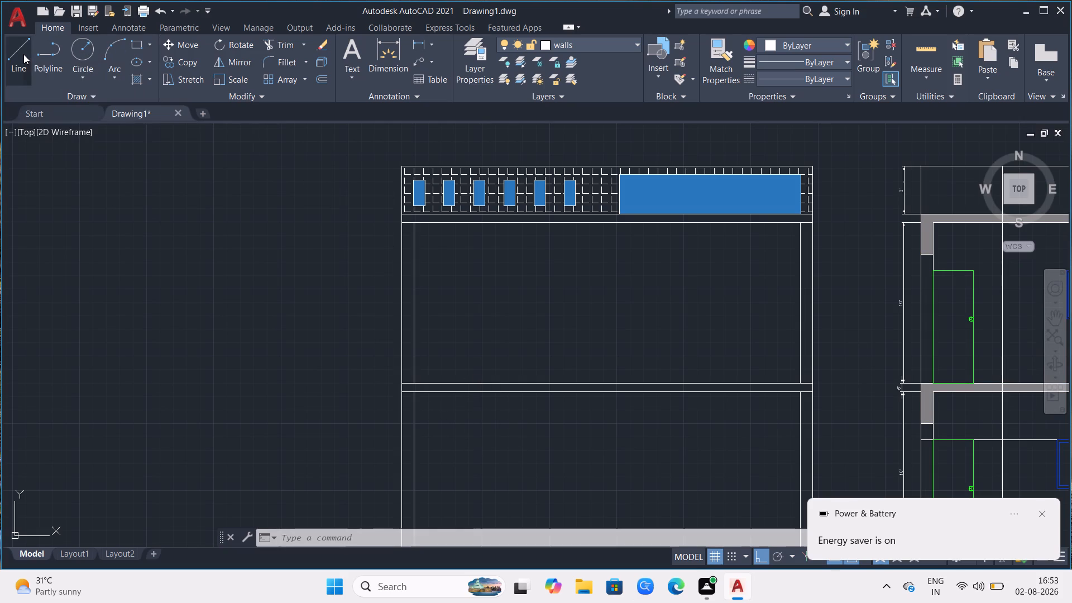
pyautogui.click(812, 224)
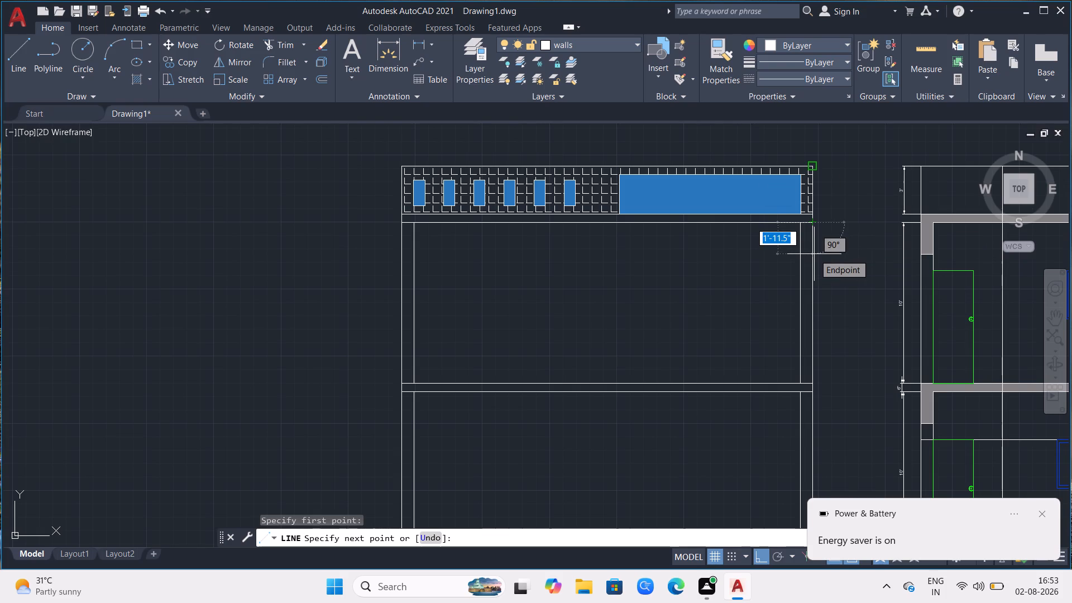
pyautogui.press('1')
pyautogui.press("'")
pyautogui.press('Return')
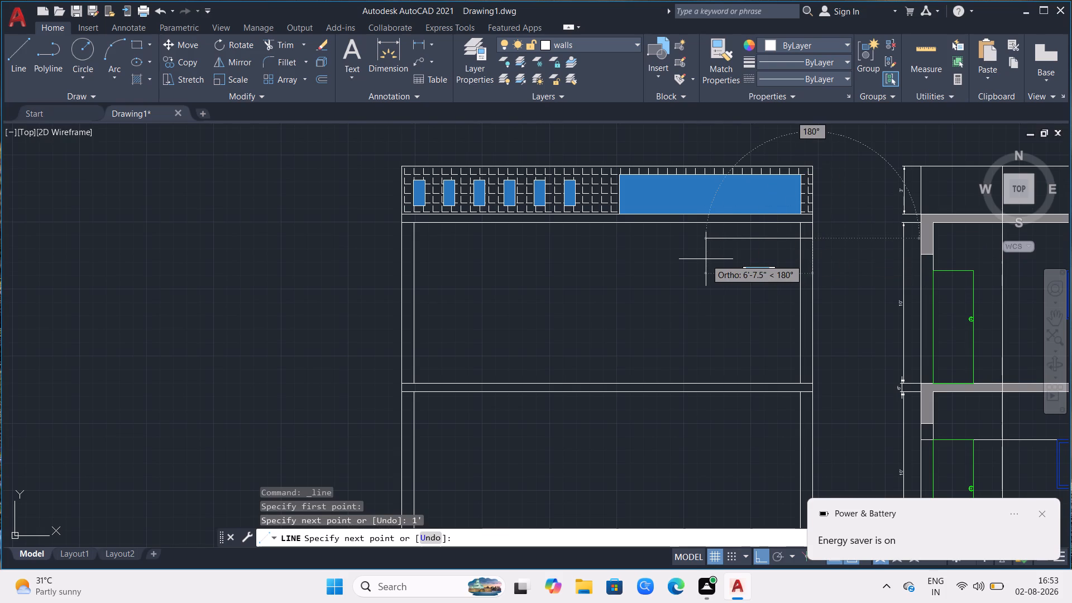
pyautogui.press('Escape')
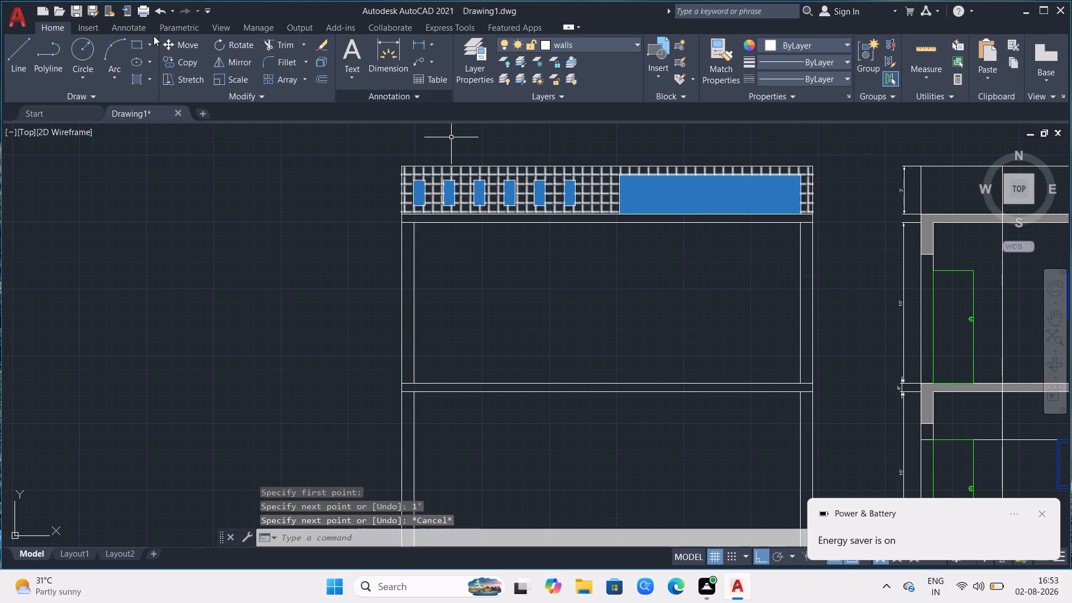
# Draw a line 1'6" down the right outer wall from the slab underside, continuing horizontally about 24'-2.6" towards the left wall.
pyautogui.click(16, 47)
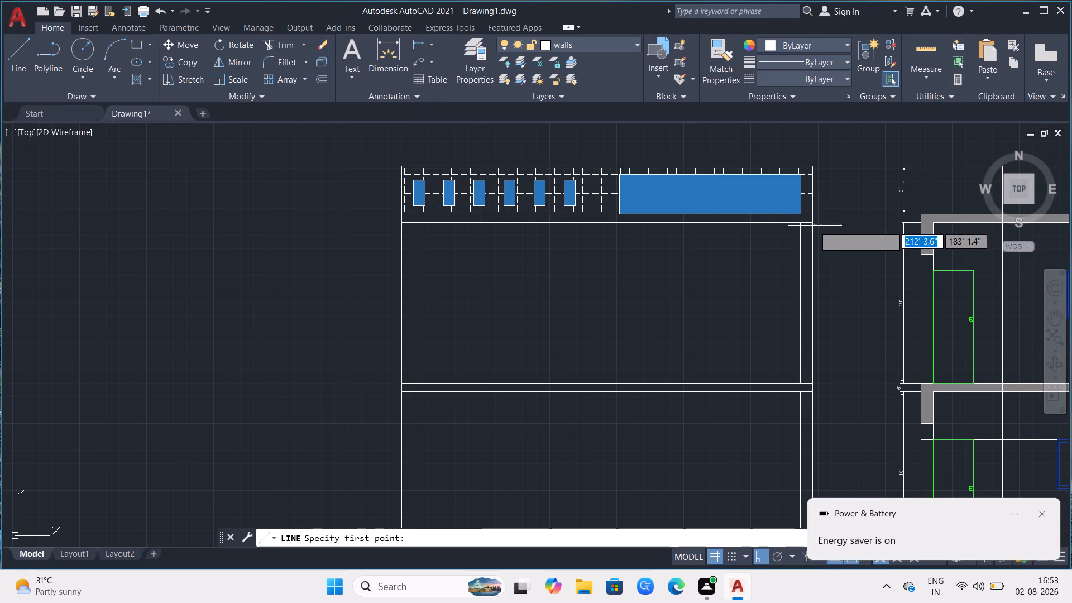
pyautogui.click(808, 222)
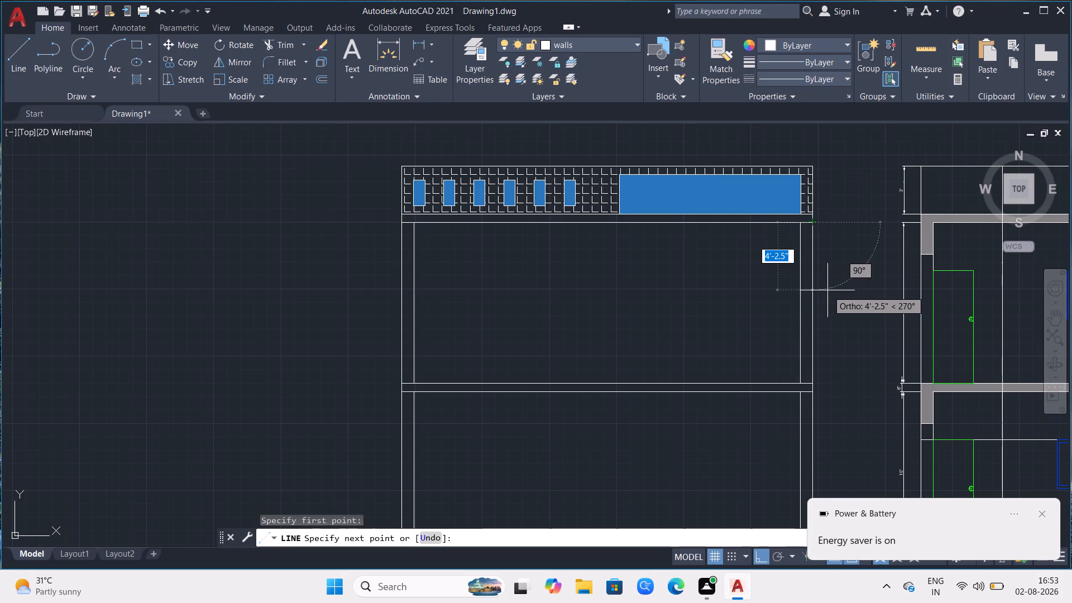
pyautogui.press('1')
pyautogui.press("'")
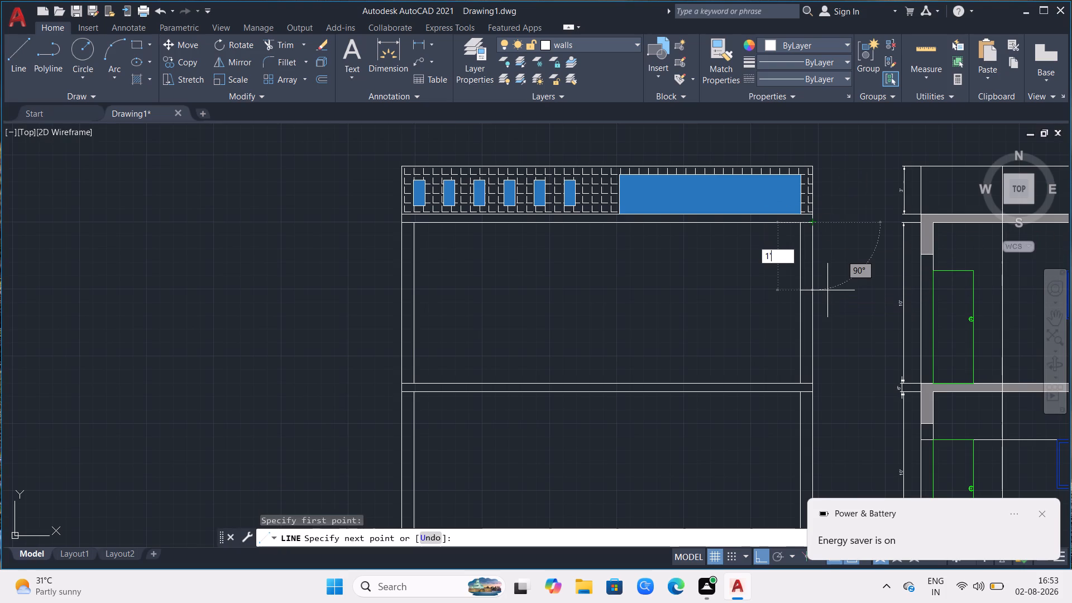
pyautogui.press('5')
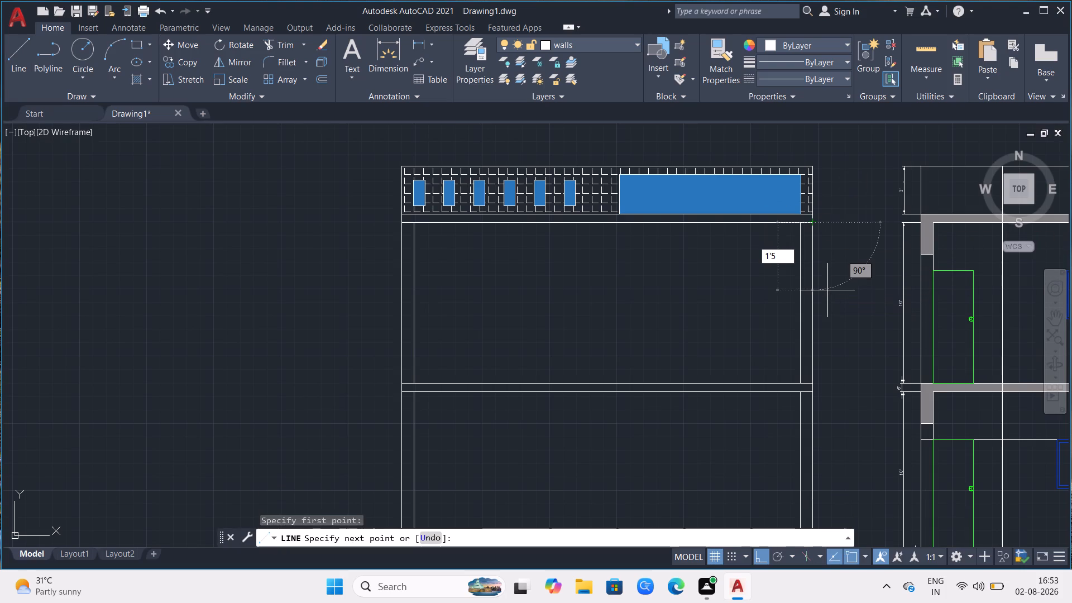
pyautogui.press('BackSpace')
pyautogui.press('6')
pyautogui.press('Return')
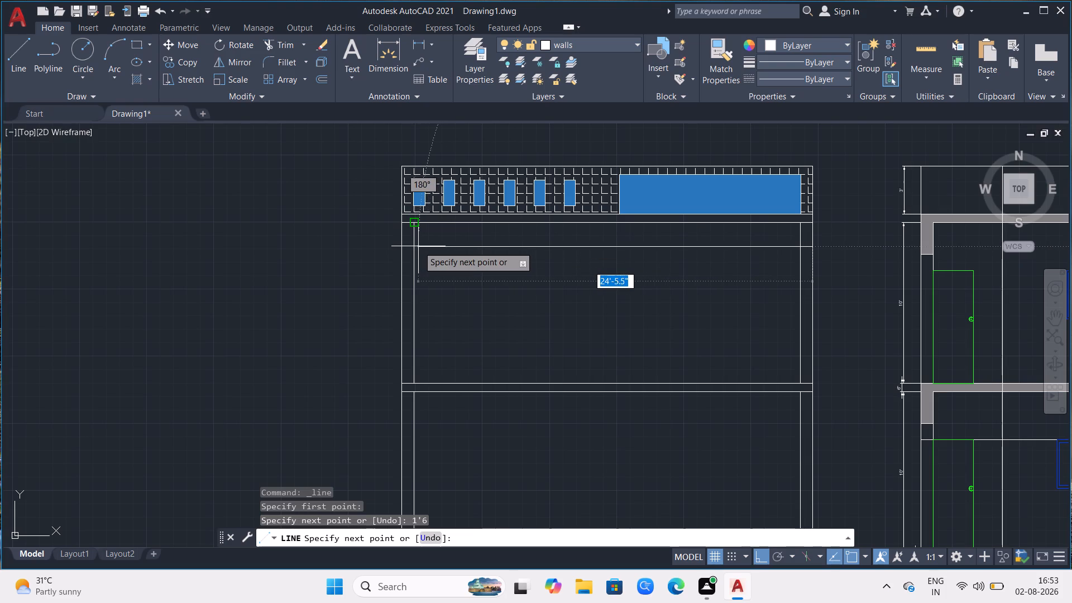
pyautogui.click(418, 247)
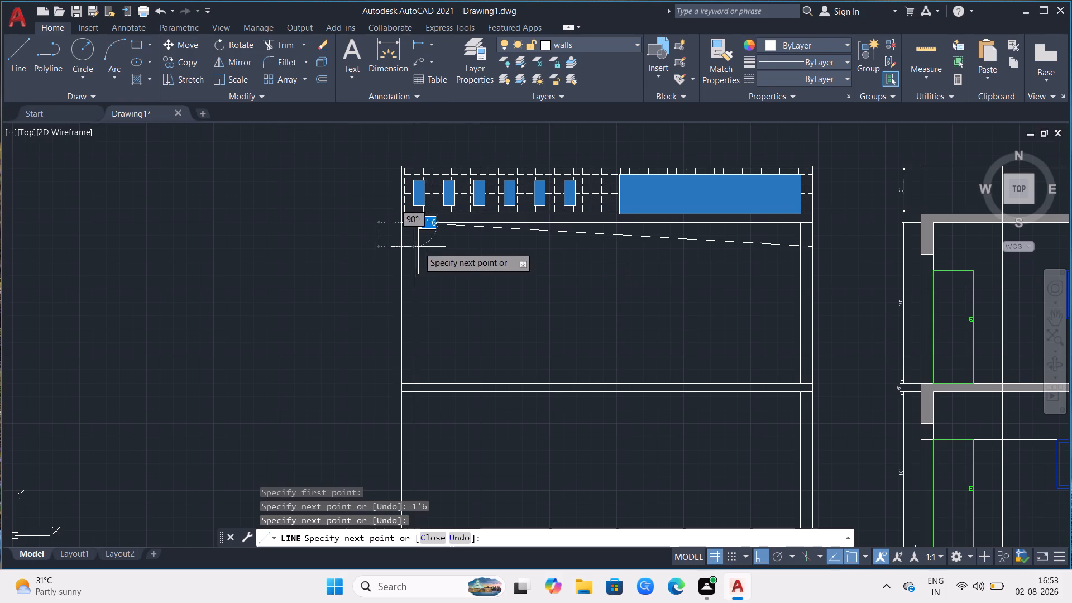
pyautogui.hotkey('ctrl', 'z')
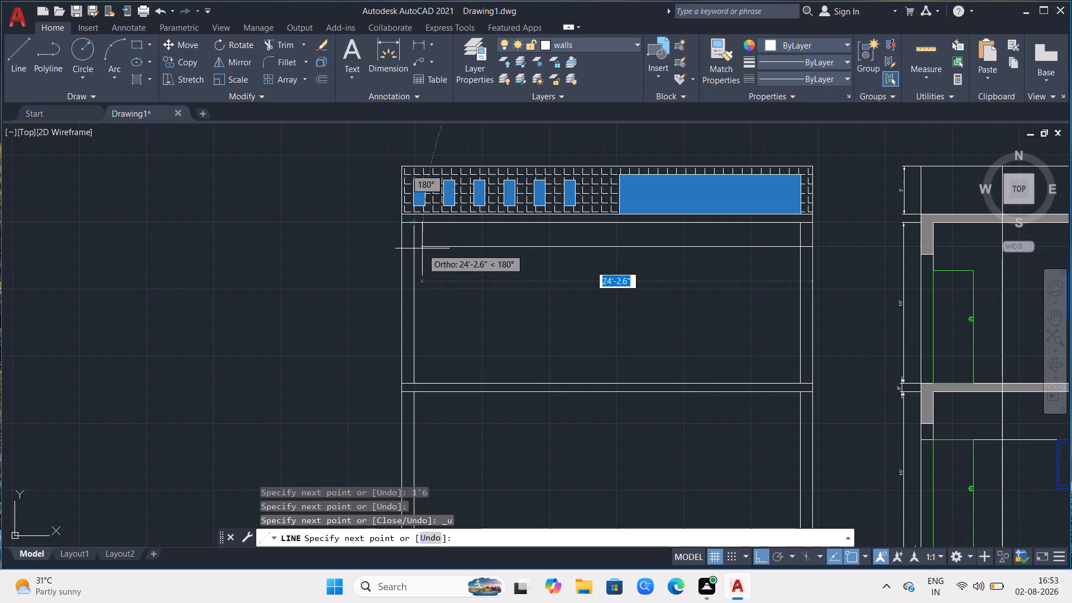
pyautogui.click(422, 248)
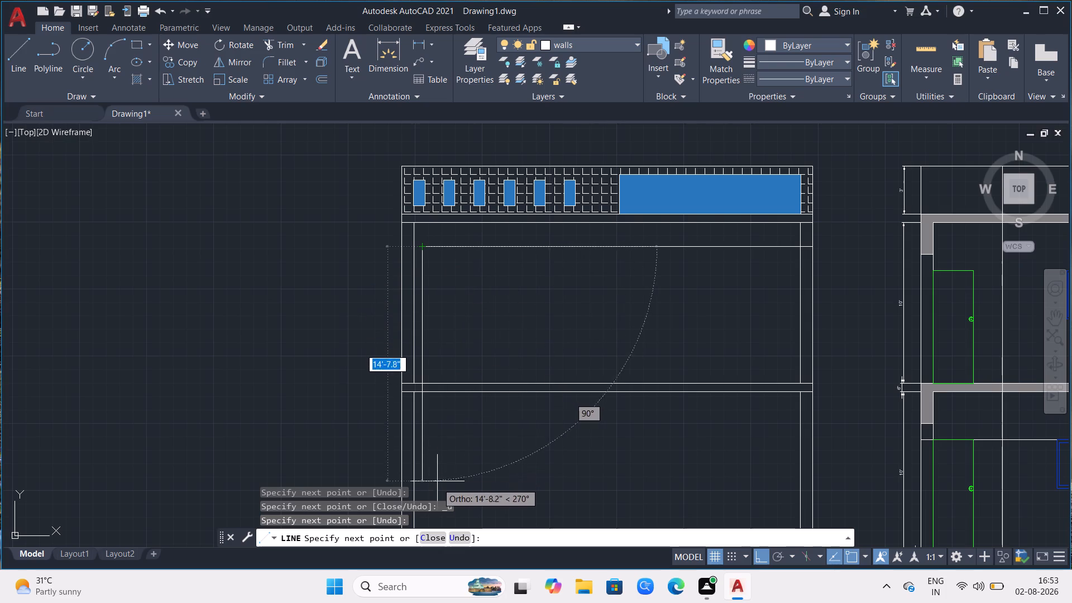
# Continue the line about 19' straight down to the ground floor line, just inside the left wall, and finish it.
pyautogui.scroll(-2, 447, 428)
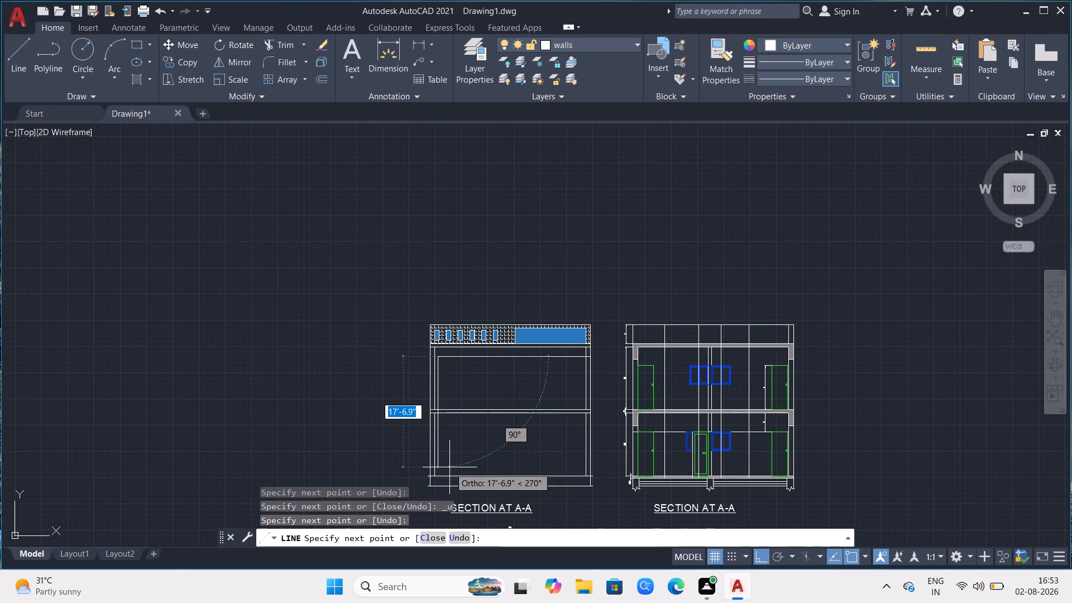
pyautogui.scroll(1, 447, 476)
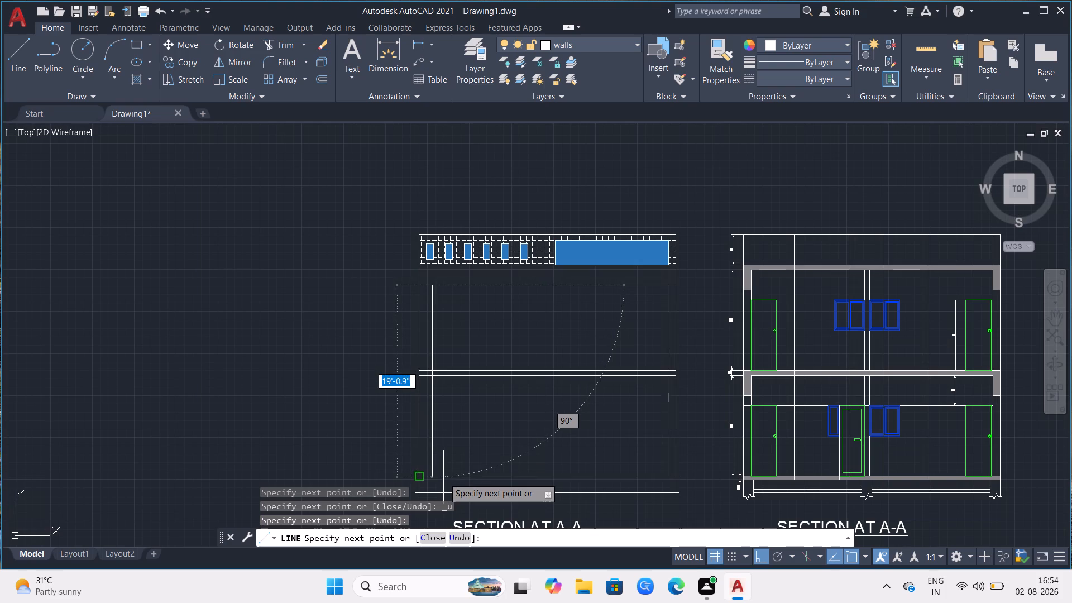
pyautogui.click(443, 477)
pyautogui.hotkey('ctrl', 'z')
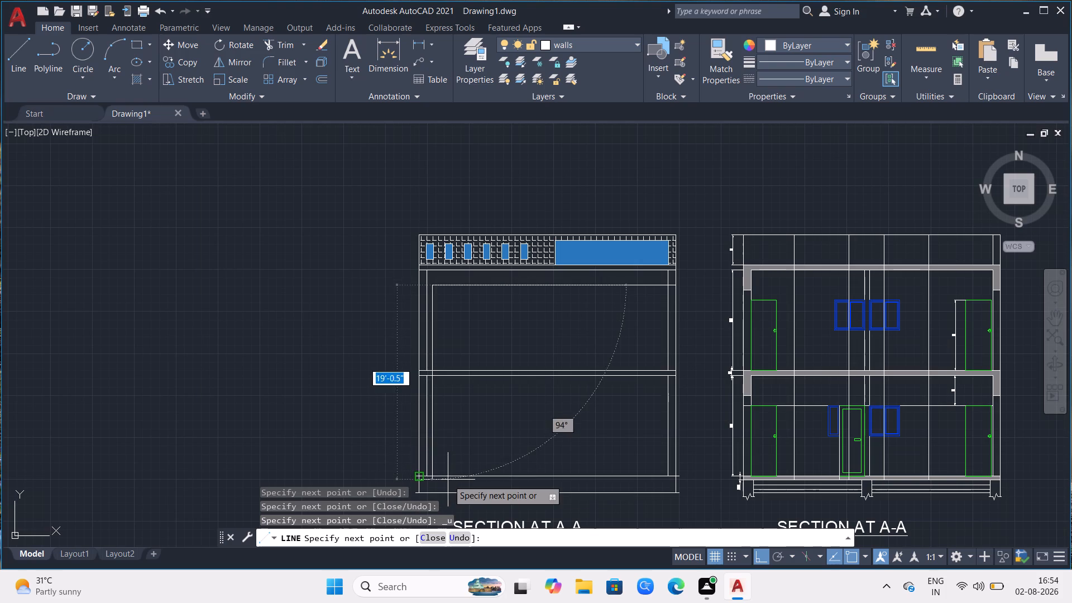
pyautogui.scroll(3, 420, 473)
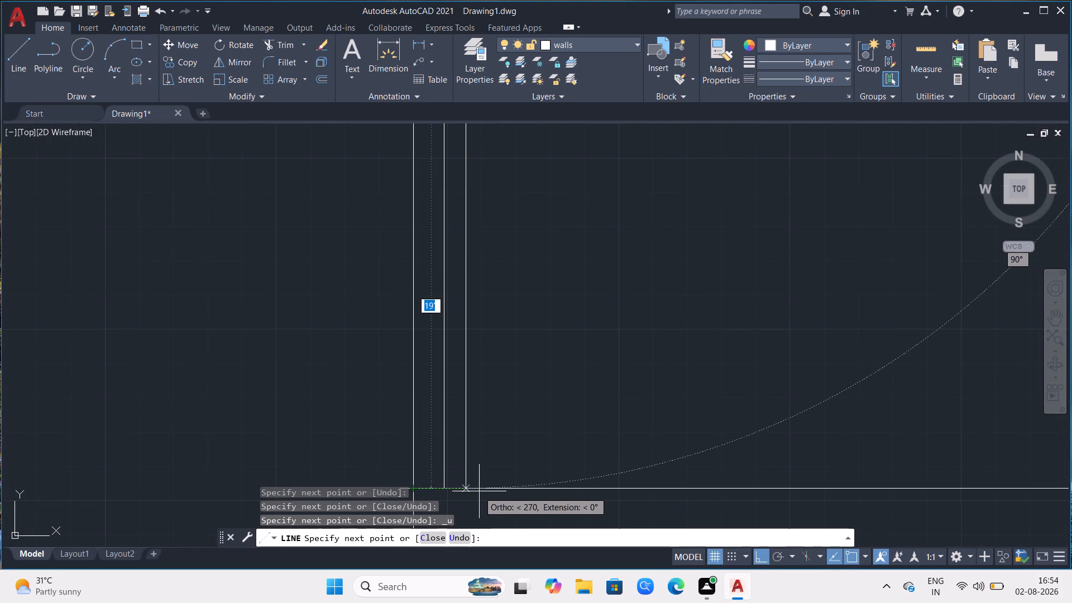
pyautogui.click(479, 491)
pyautogui.press('Escape')
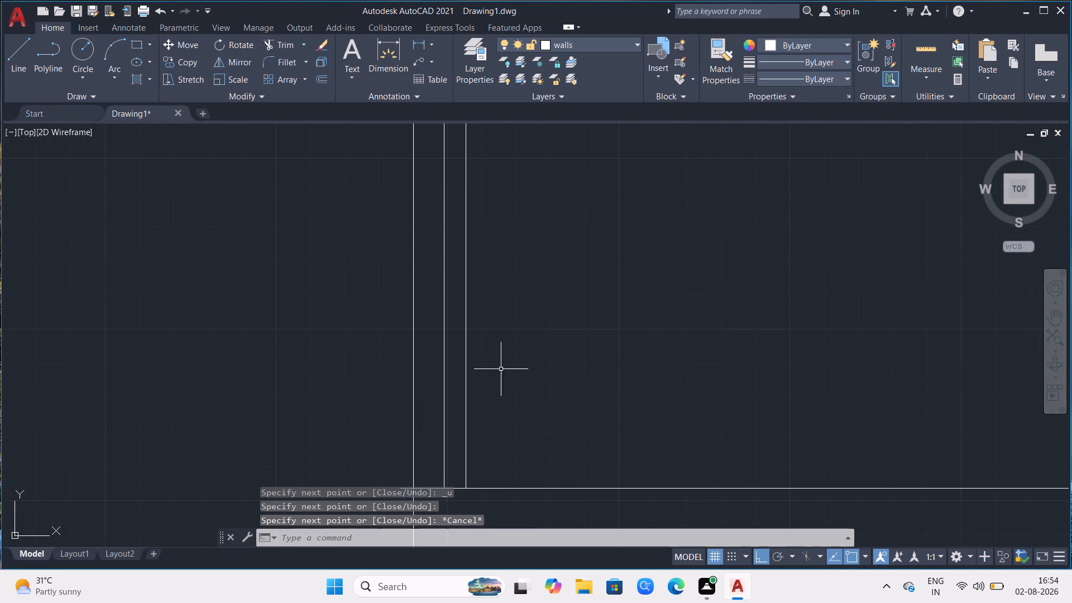
# Erase the old inner line of the left wall on both the lower and upper storeys.
pyautogui.scroll(-2, 510, 358)
pyautogui.click(486, 288)
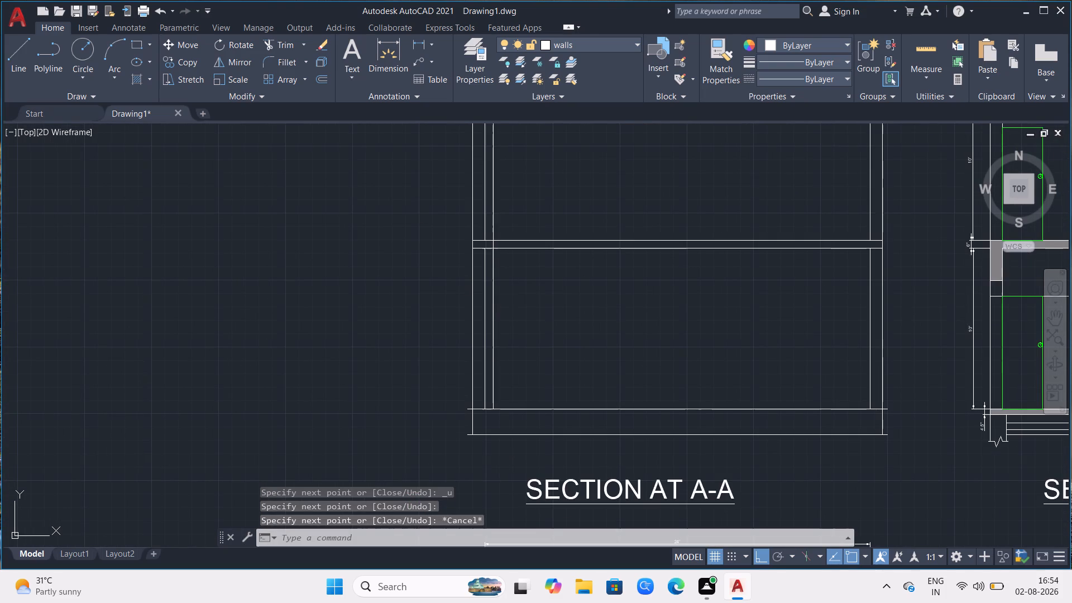
pyautogui.press('BackSpace')
pyautogui.press('Delete')
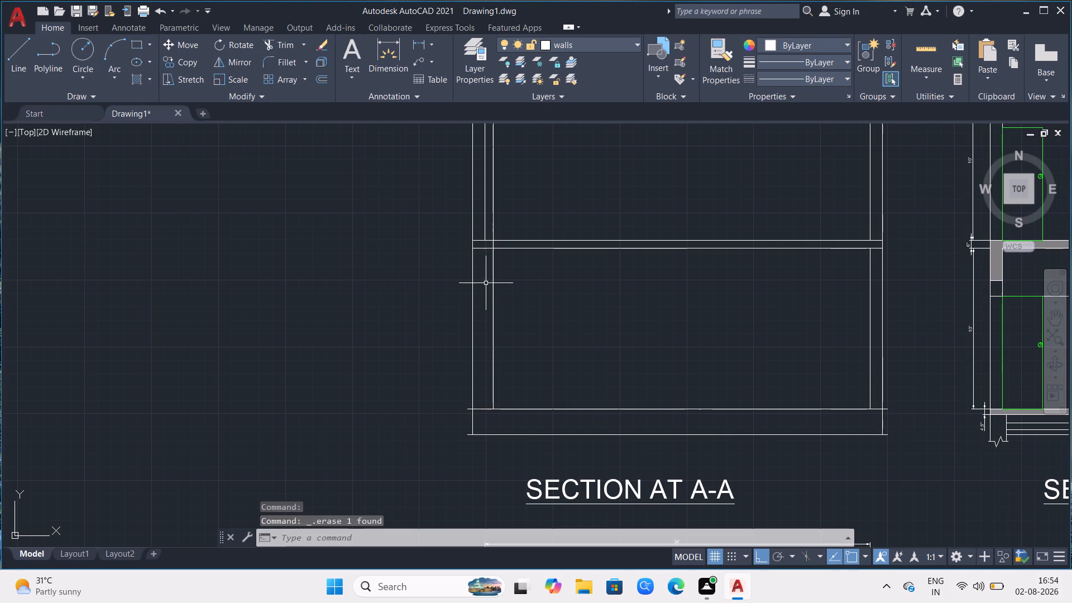
pyautogui.scroll(-1, 554, 408)
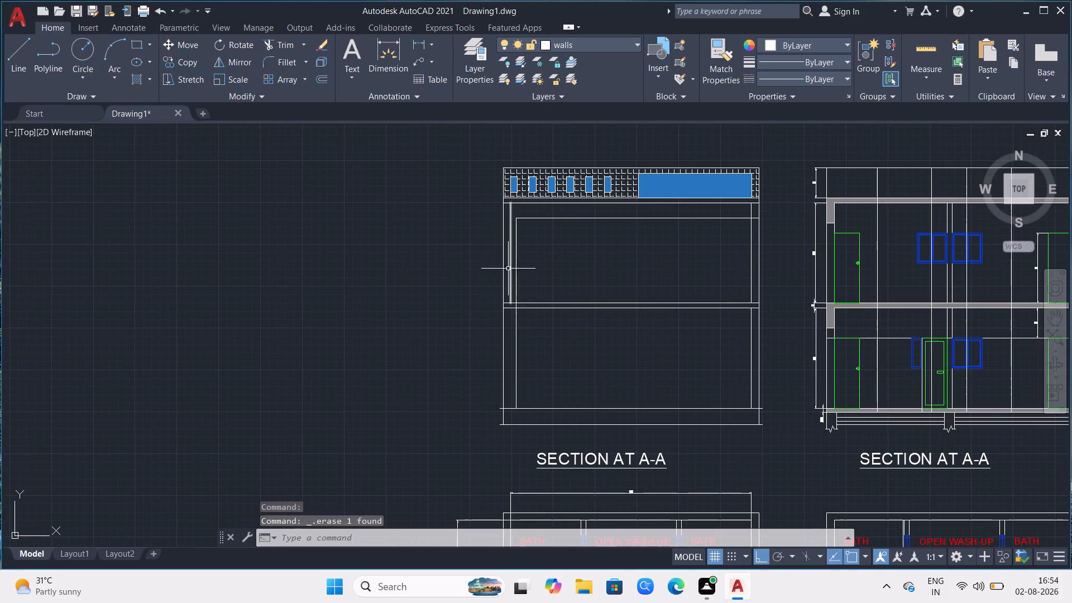
pyautogui.click(506, 266)
pyautogui.click(511, 263)
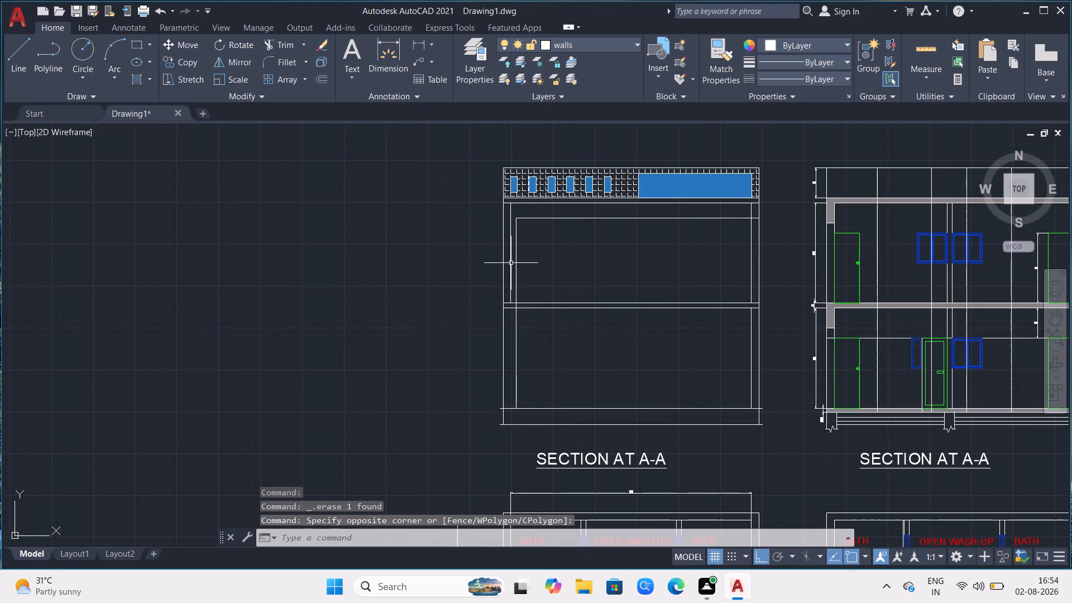
pyautogui.click(511, 263)
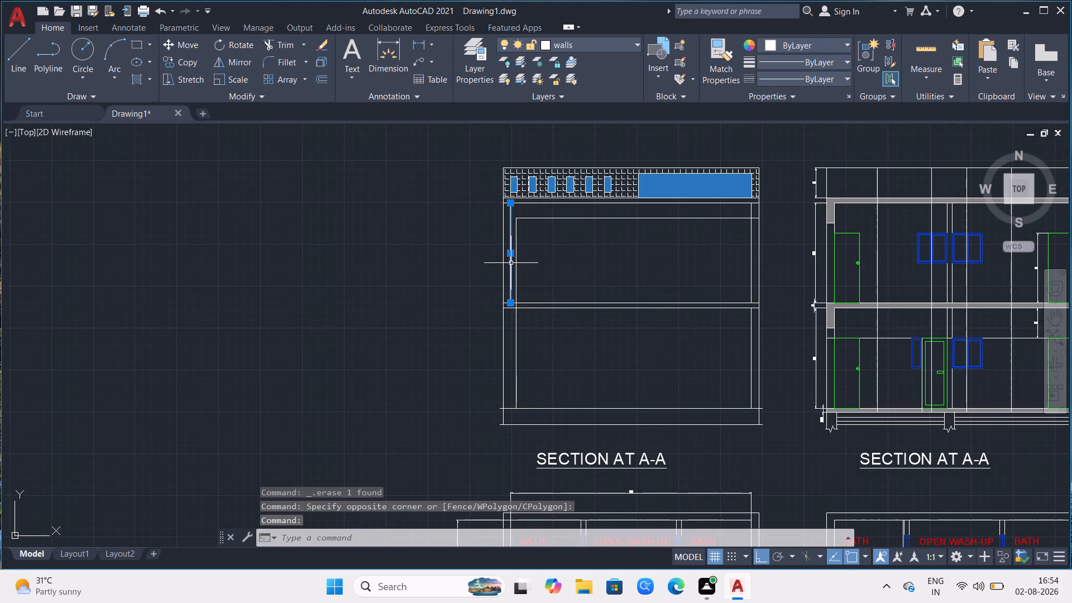
pyautogui.press('Delete')
# Trim both lines of the intermediate floor slab between the left outer wall line and the new vertical line.
pyautogui.scroll(2, 515, 298)
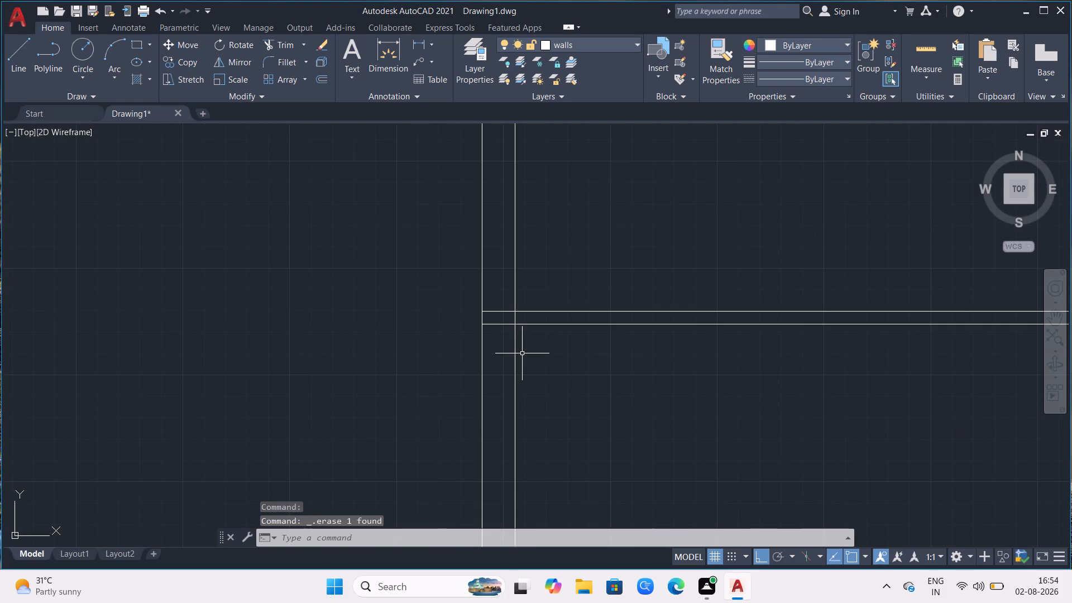
pyautogui.write('TR')
pyautogui.press('Return')
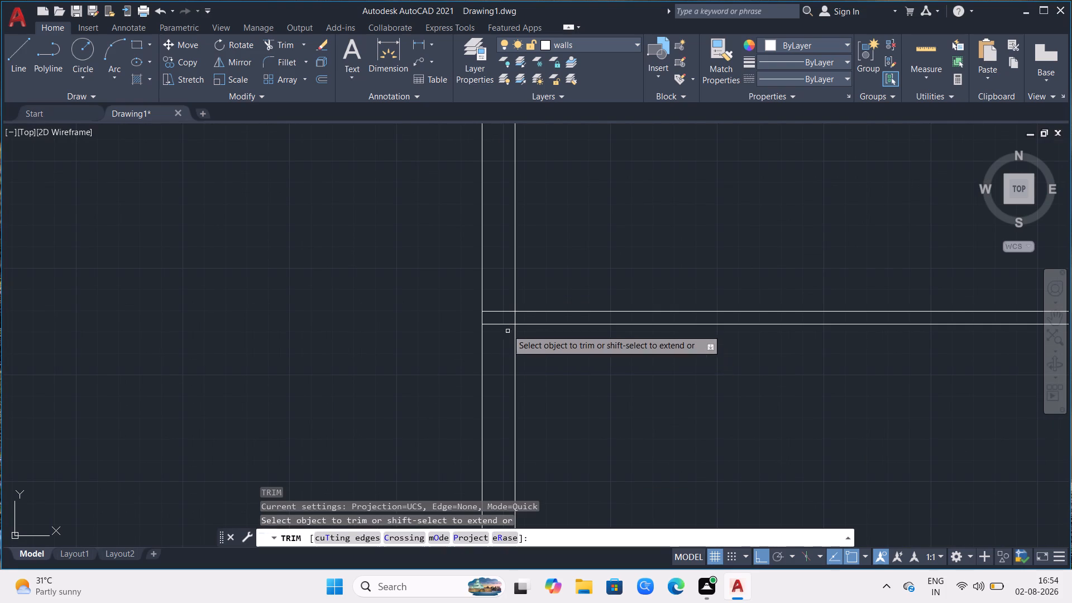
pyautogui.click(505, 312)
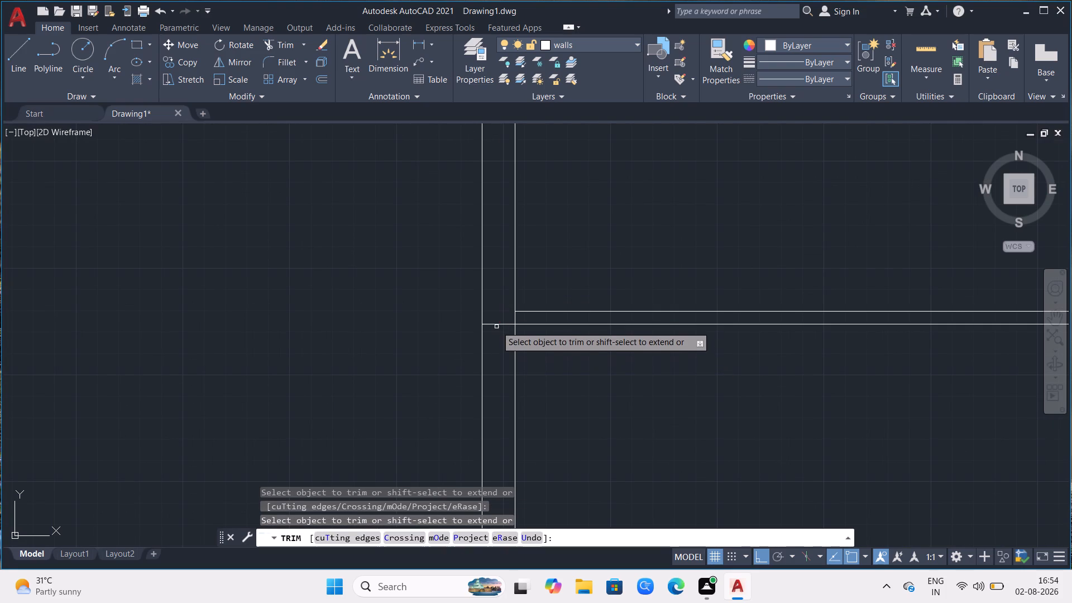
pyautogui.click(497, 326)
pyautogui.scroll(-1, 692, 414)
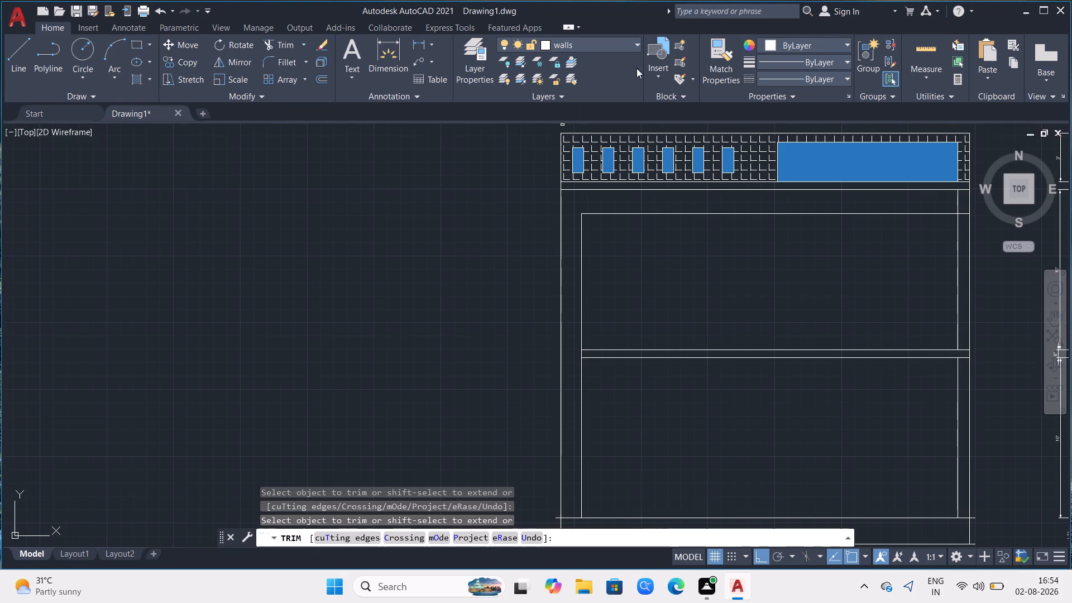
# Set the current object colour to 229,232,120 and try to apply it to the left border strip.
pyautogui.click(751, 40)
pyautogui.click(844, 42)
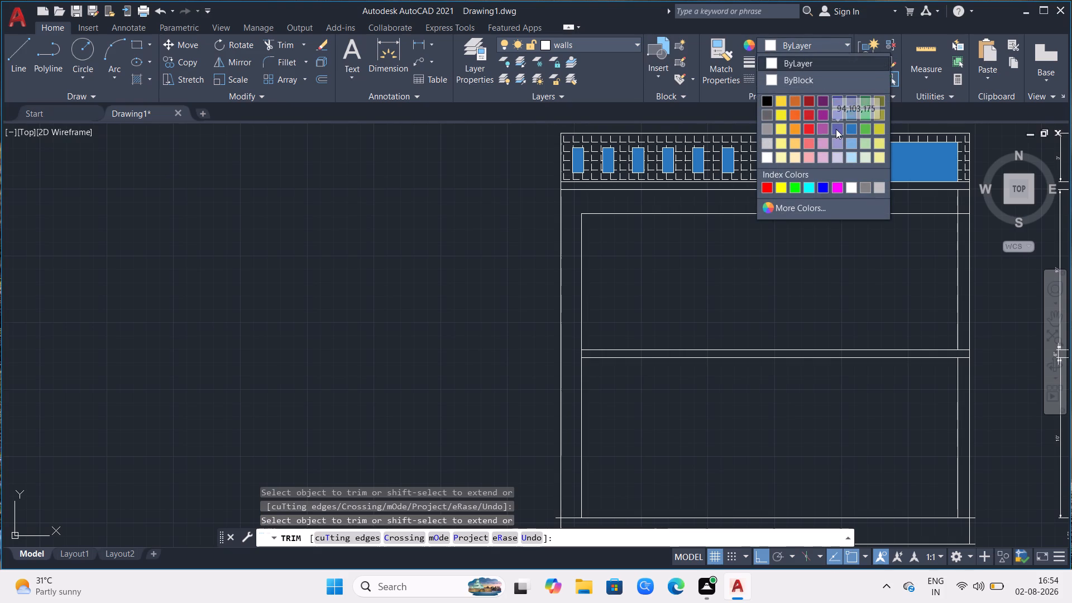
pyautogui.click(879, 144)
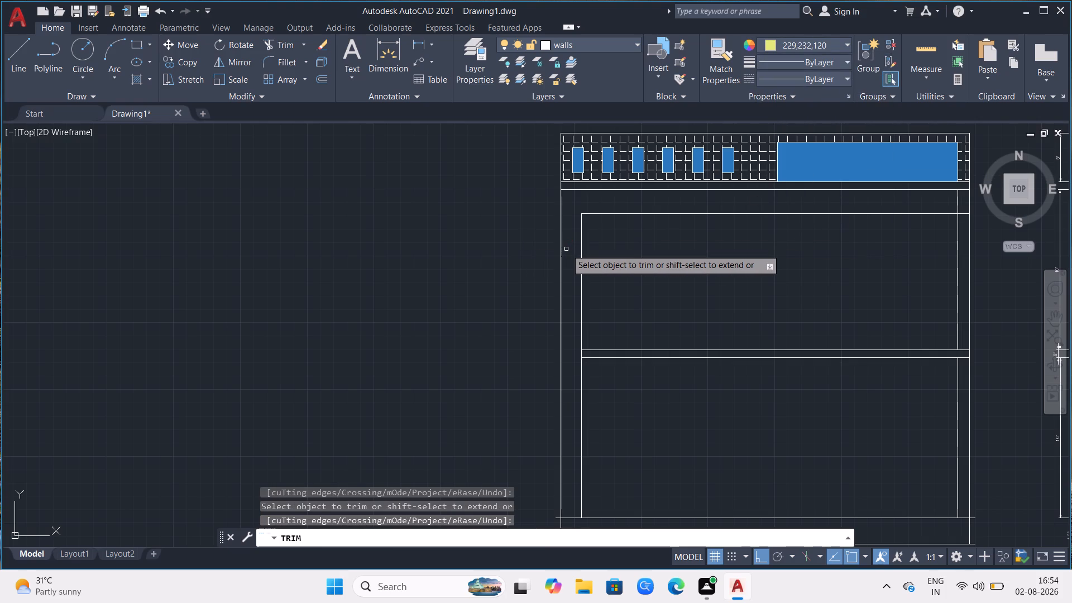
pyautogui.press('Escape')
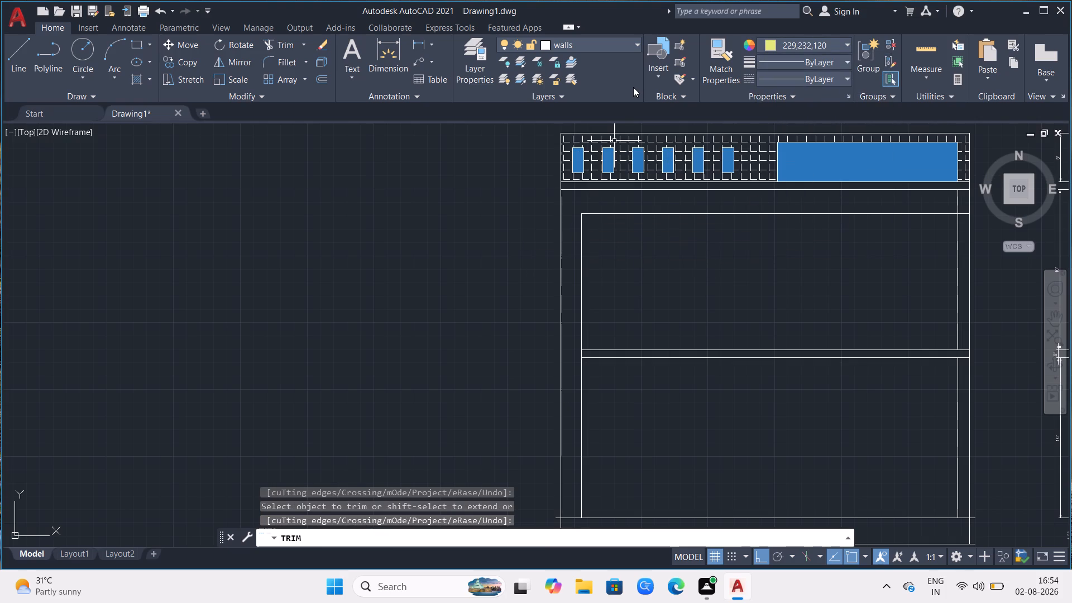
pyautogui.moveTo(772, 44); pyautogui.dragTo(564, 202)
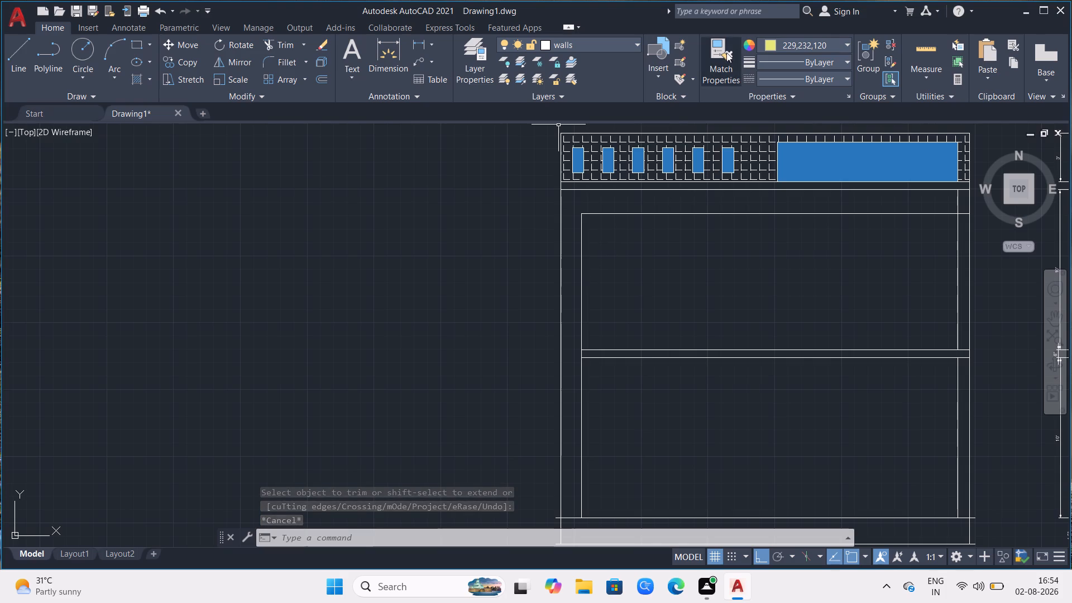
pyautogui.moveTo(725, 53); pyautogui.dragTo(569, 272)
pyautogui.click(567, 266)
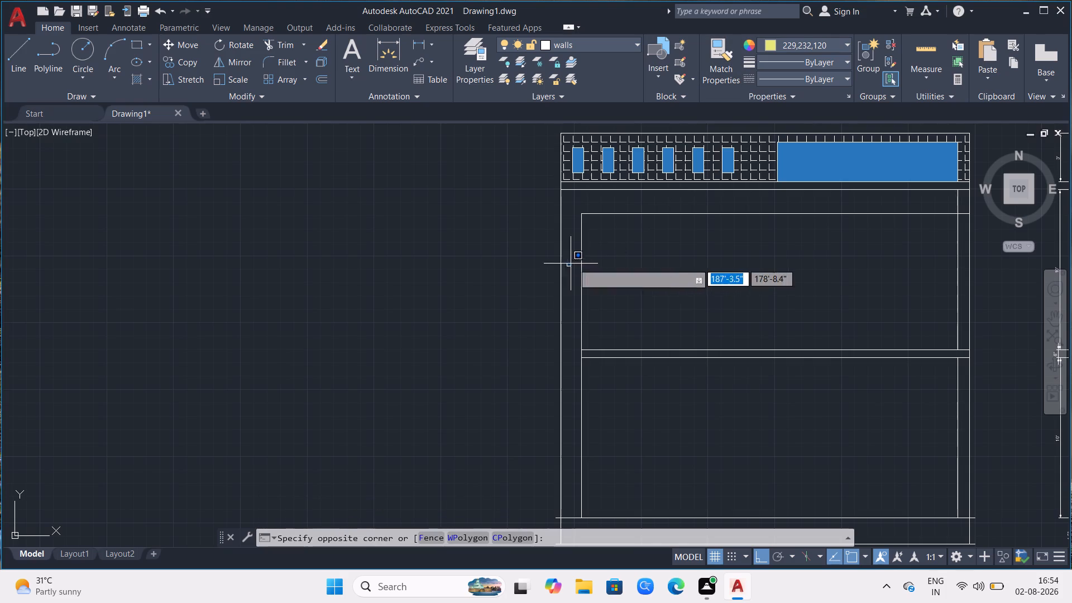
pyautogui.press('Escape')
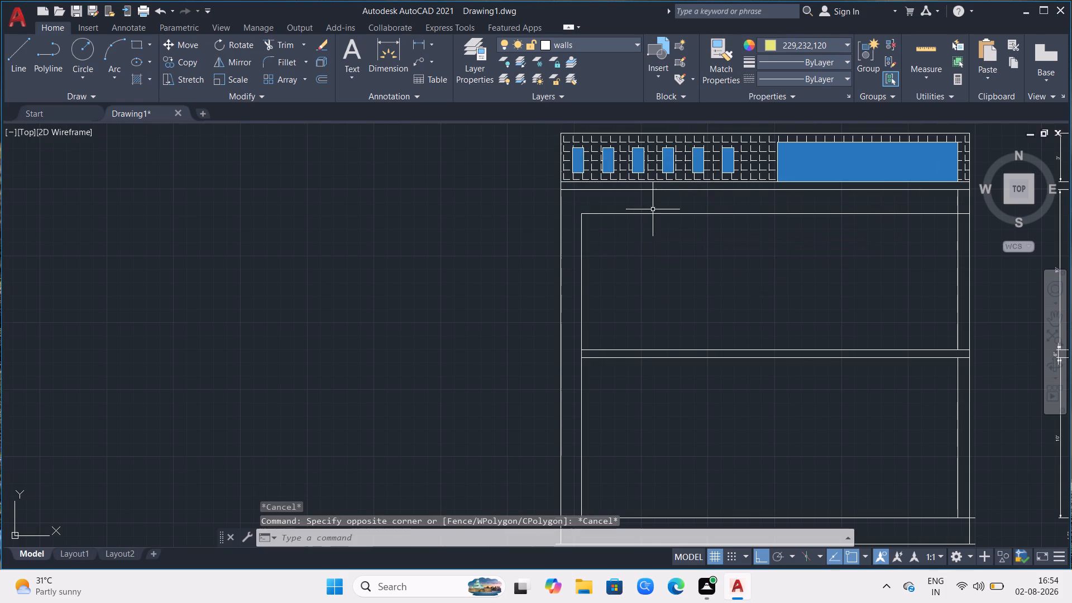
# Set the current object colour to 255,255,255.
pyautogui.click(850, 40)
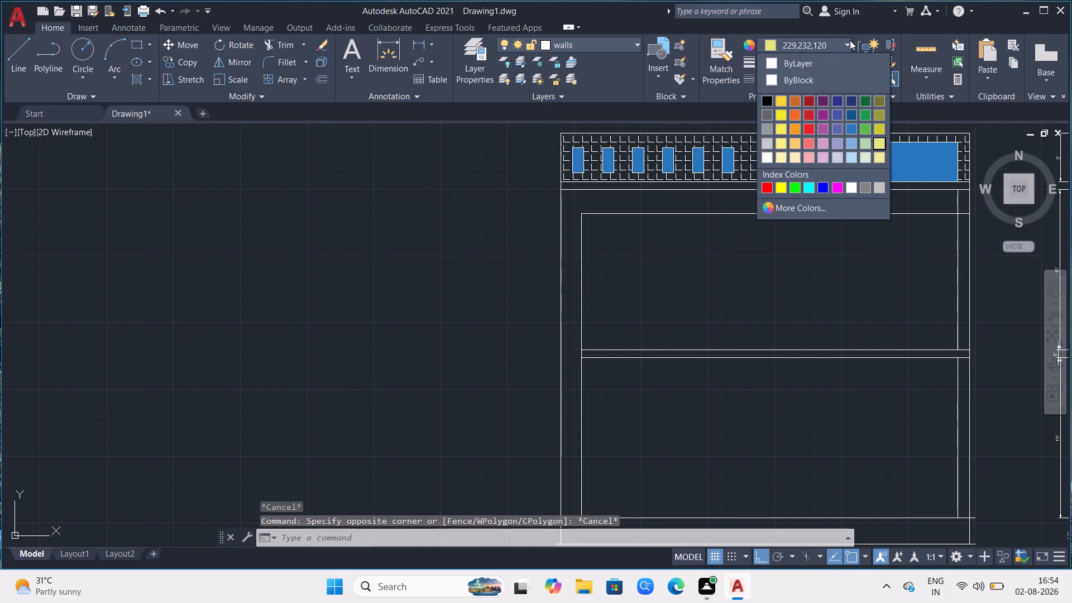
pyautogui.moveTo(778, 119); pyautogui.dragTo(562, 285)
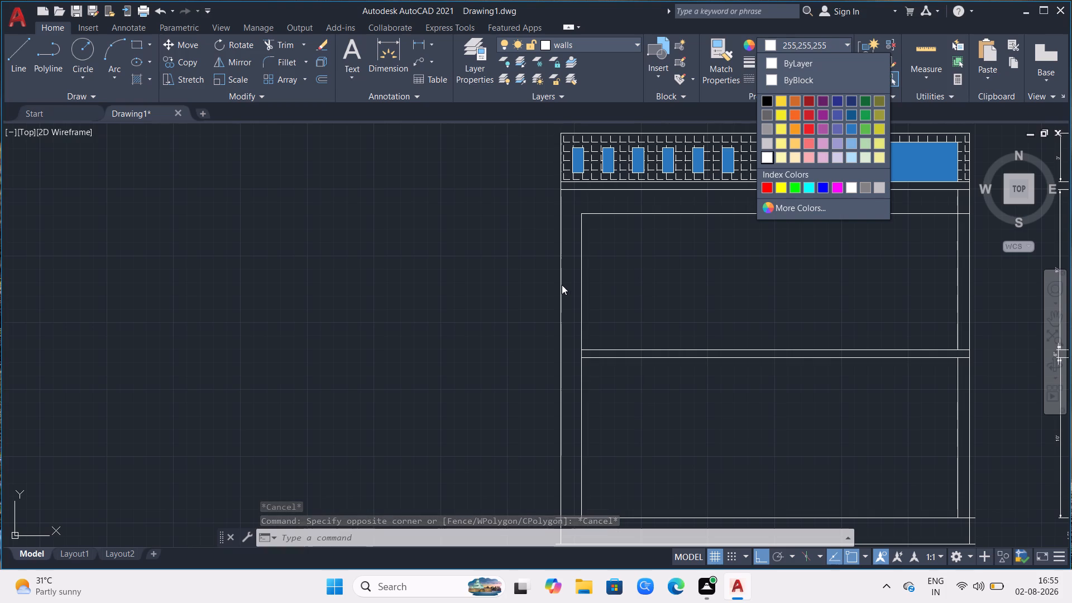
pyautogui.moveTo(562, 285); pyautogui.dragTo(567, 270)
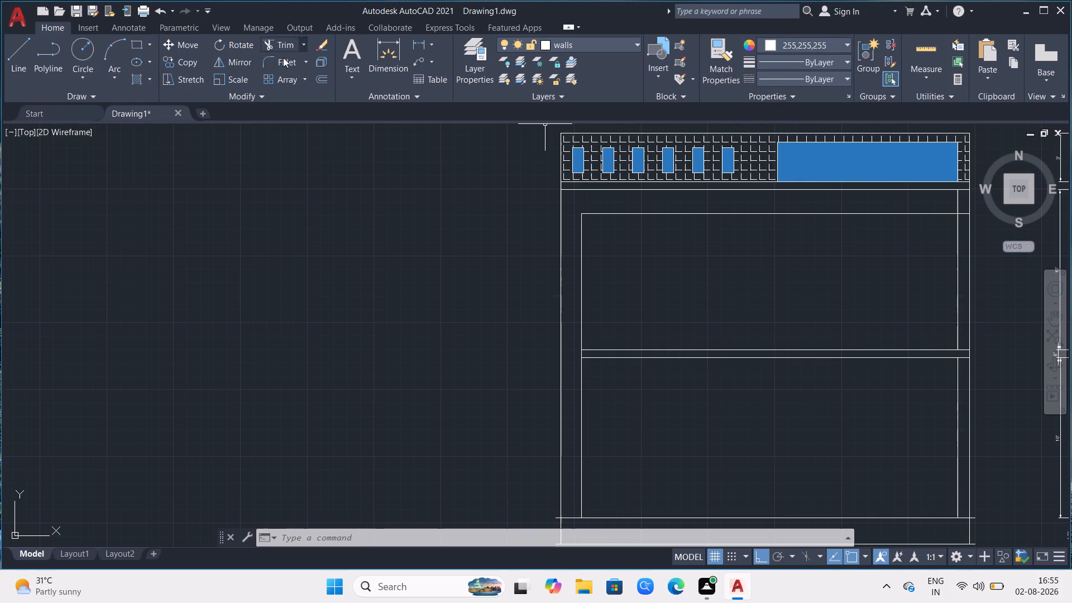
# Fill the elevation's left border strip and the connected top band with a solid hatch in colour 248,215,49.
pyautogui.click(145, 76)
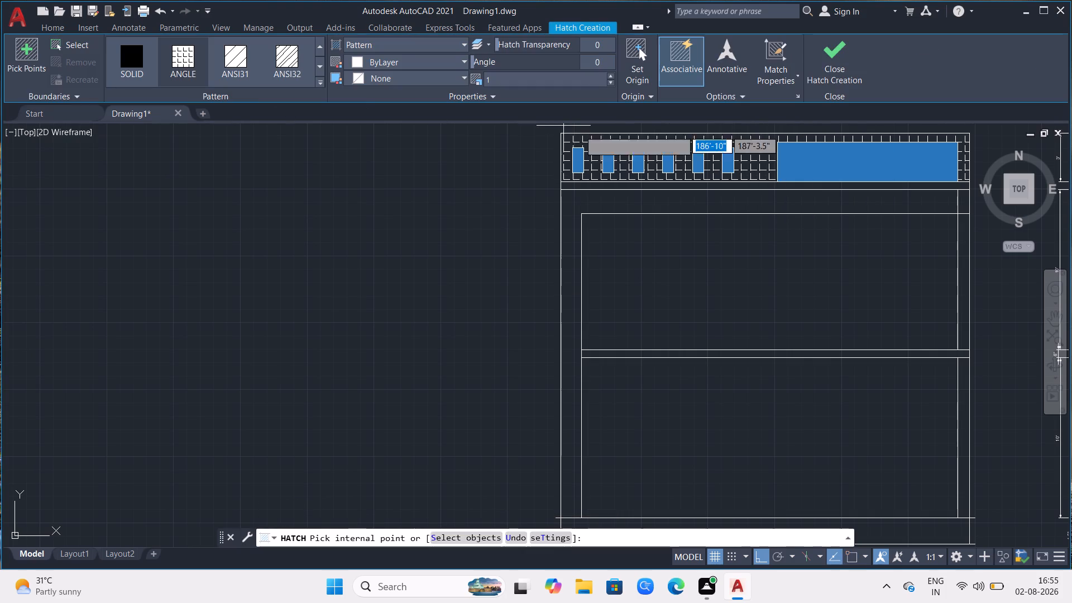
pyautogui.click(133, 51)
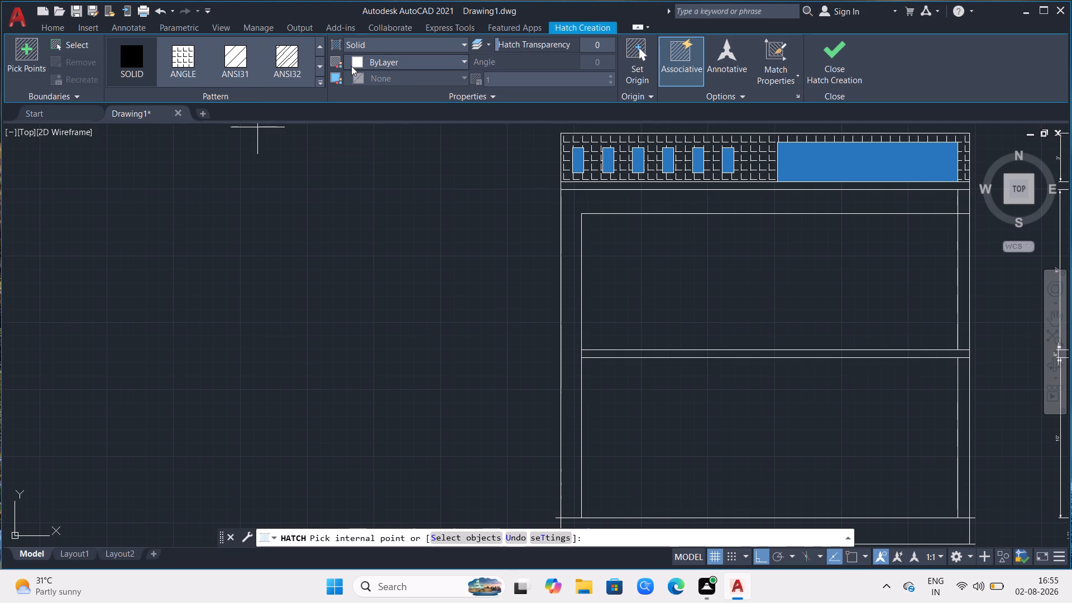
pyautogui.click(461, 63)
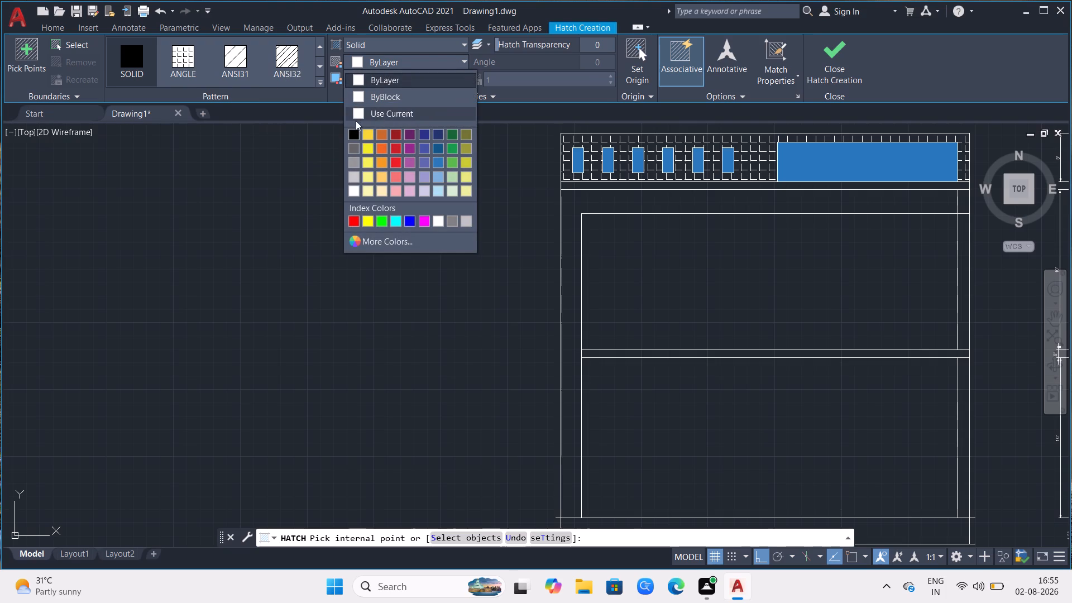
pyautogui.click(364, 141)
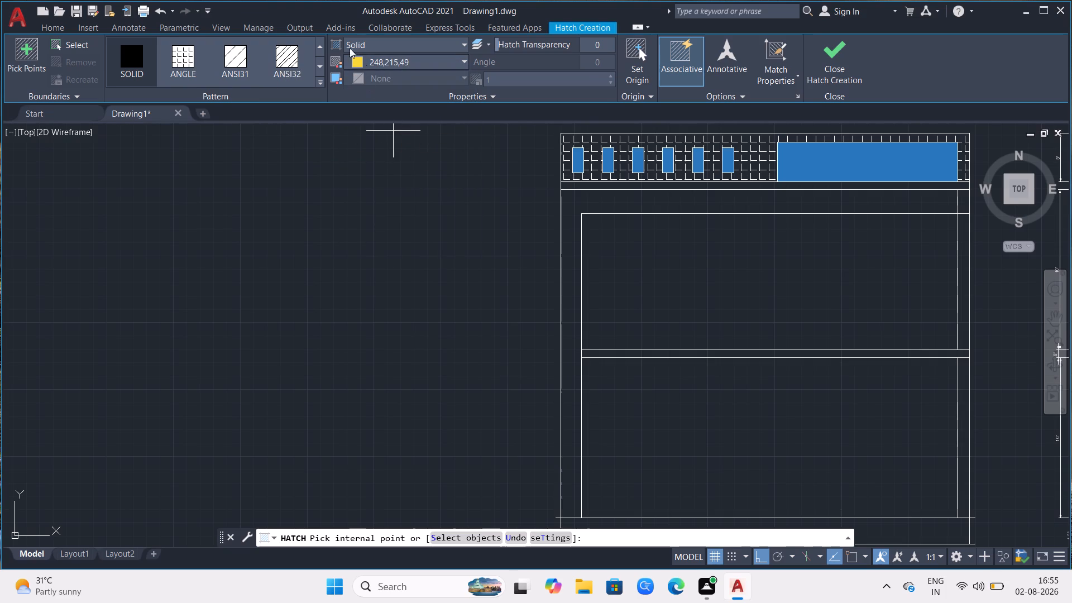
pyautogui.moveTo(119, 58); pyautogui.dragTo(573, 239)
pyautogui.click(133, 59)
pyautogui.click(581, 209)
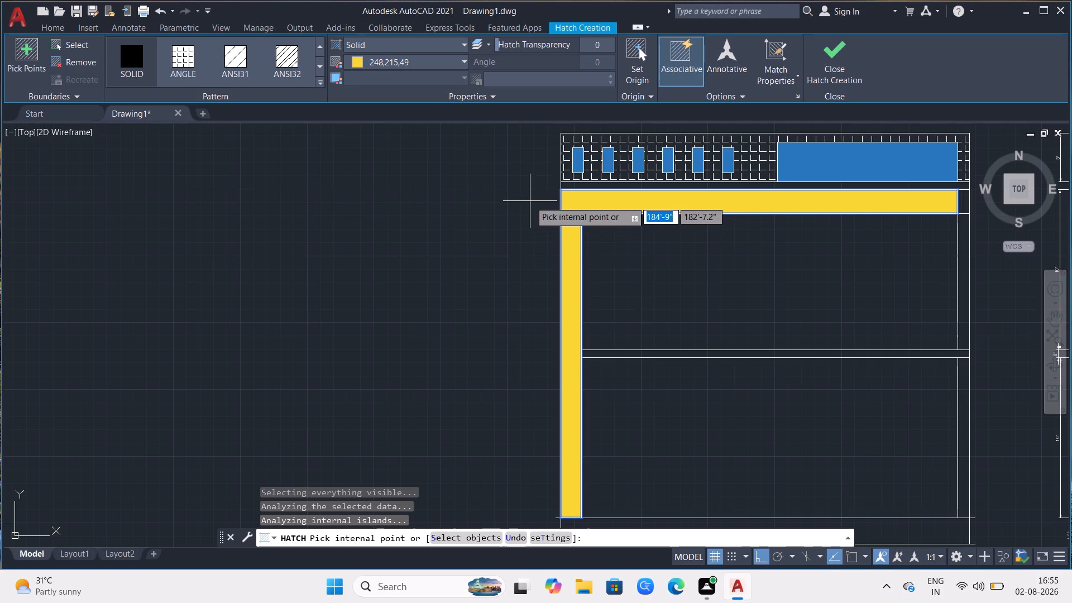
pyautogui.press('Escape')
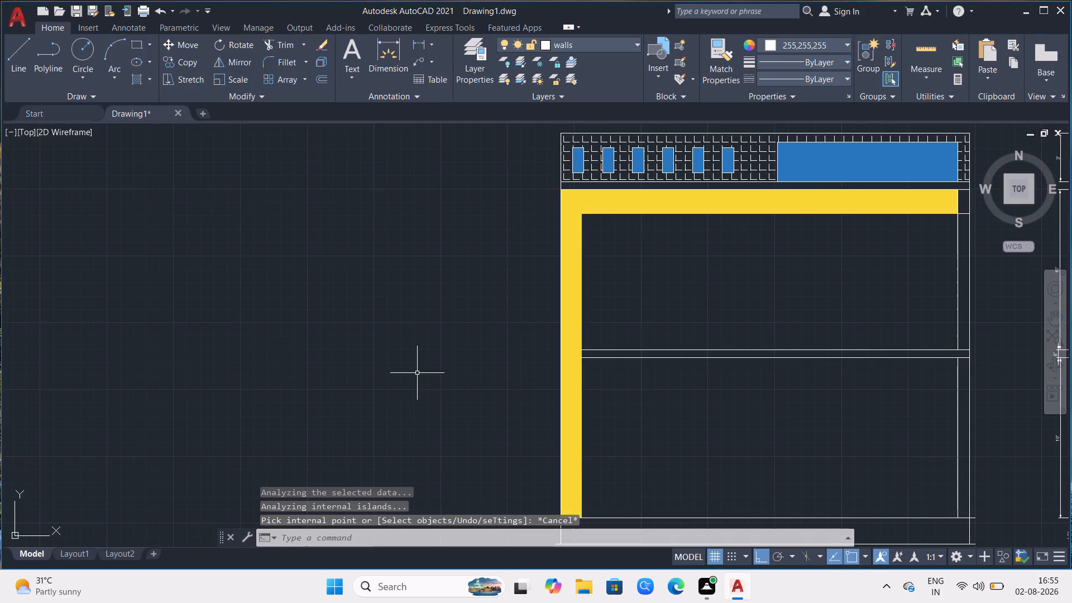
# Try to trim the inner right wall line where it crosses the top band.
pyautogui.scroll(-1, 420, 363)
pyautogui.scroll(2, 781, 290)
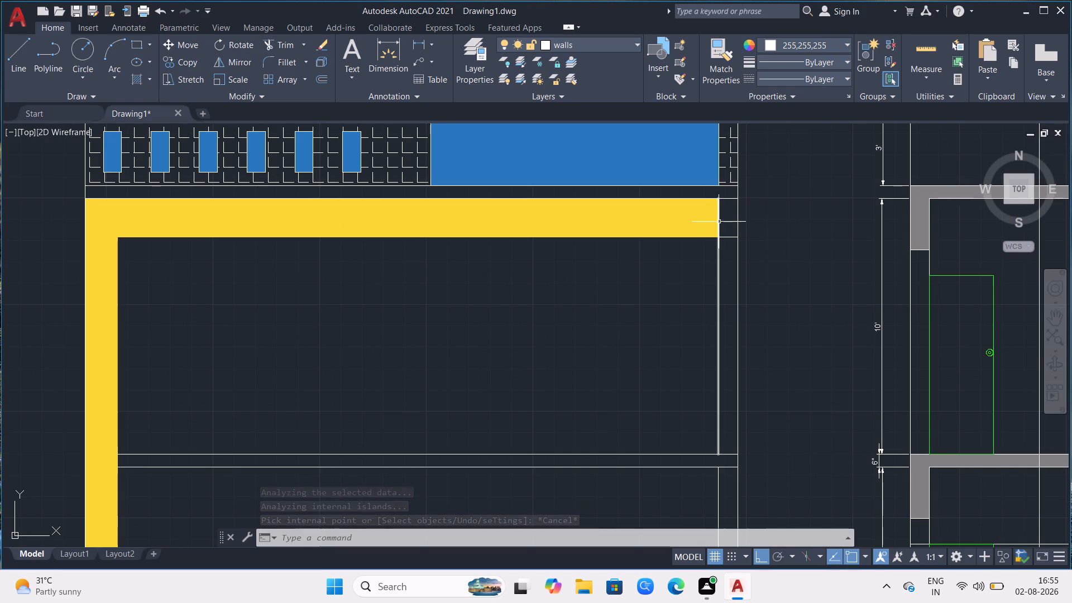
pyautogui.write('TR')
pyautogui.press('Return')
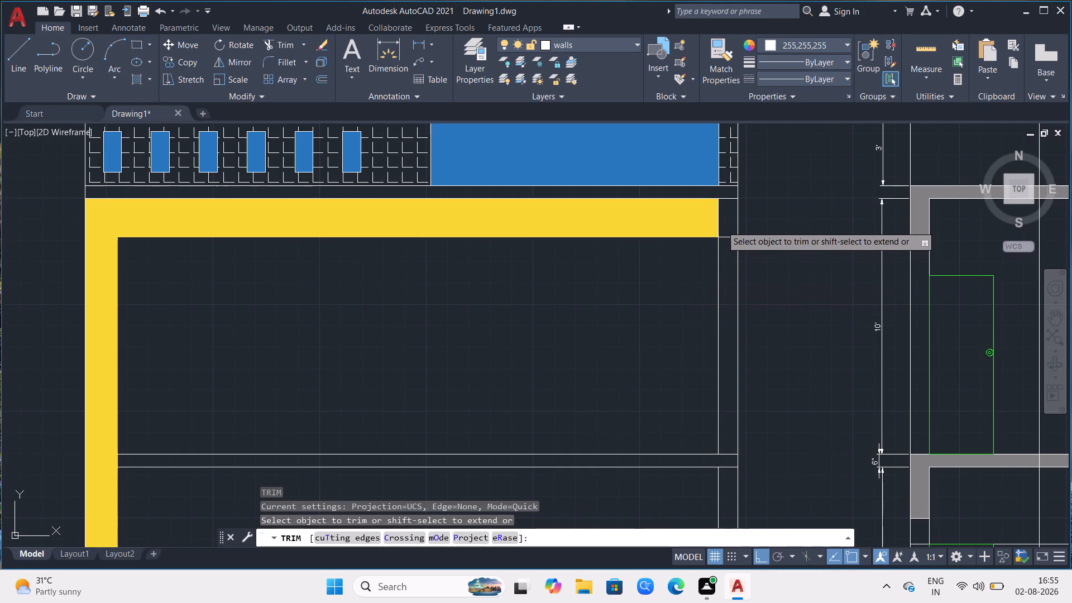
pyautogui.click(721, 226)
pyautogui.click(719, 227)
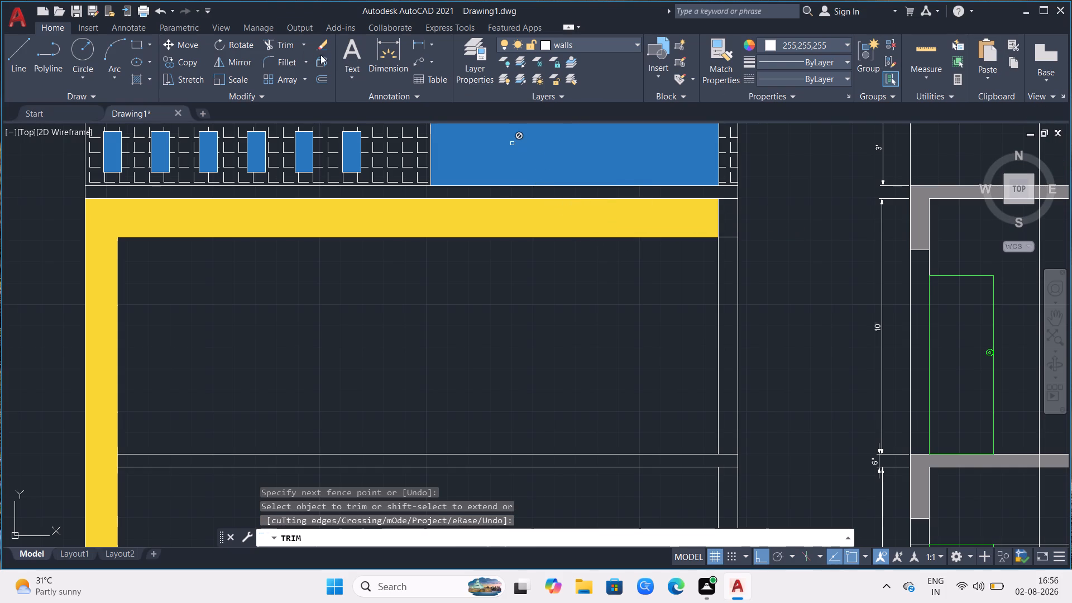
# Fill the small remaining rectangle at the right end of the top band with the solid 248,215,49 hatch.
pyautogui.click(140, 82)
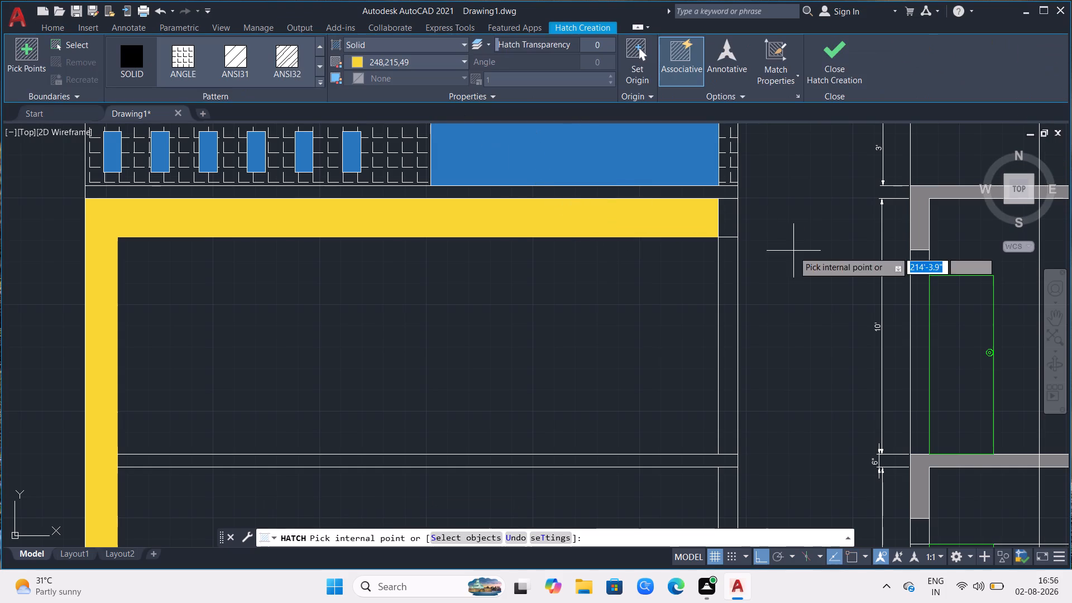
pyautogui.click(734, 226)
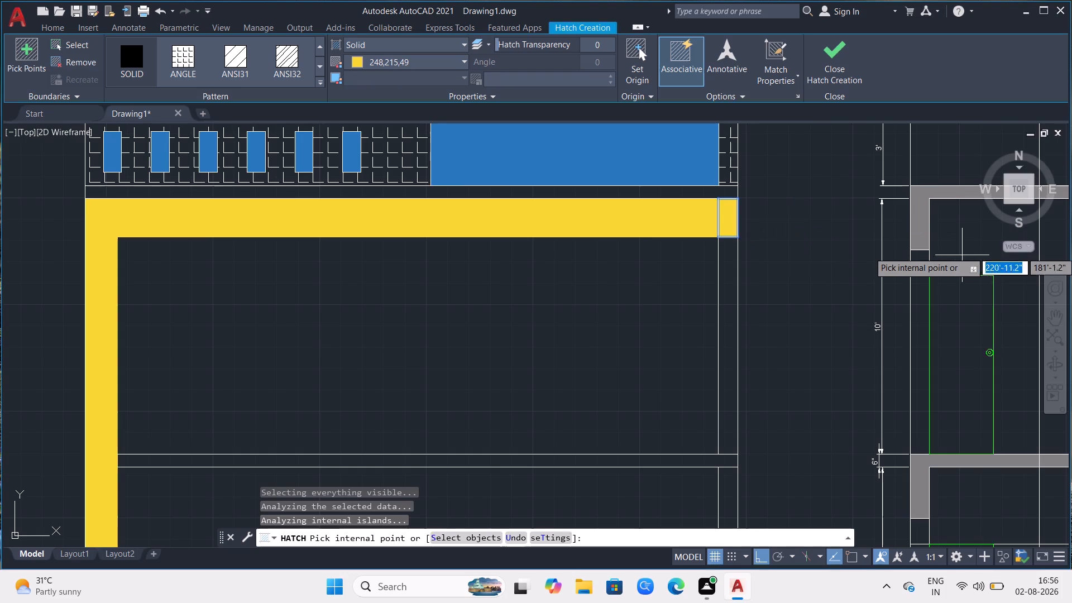
pyautogui.scroll(2, 859, 216)
pyautogui.scroll(3, 562, 266)
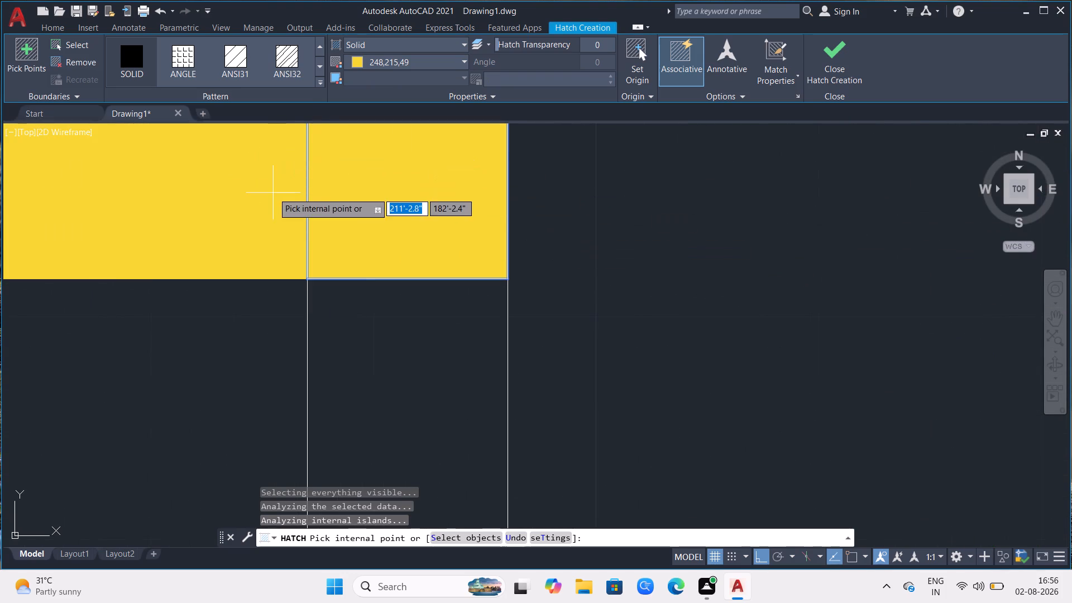
pyautogui.click(305, 205)
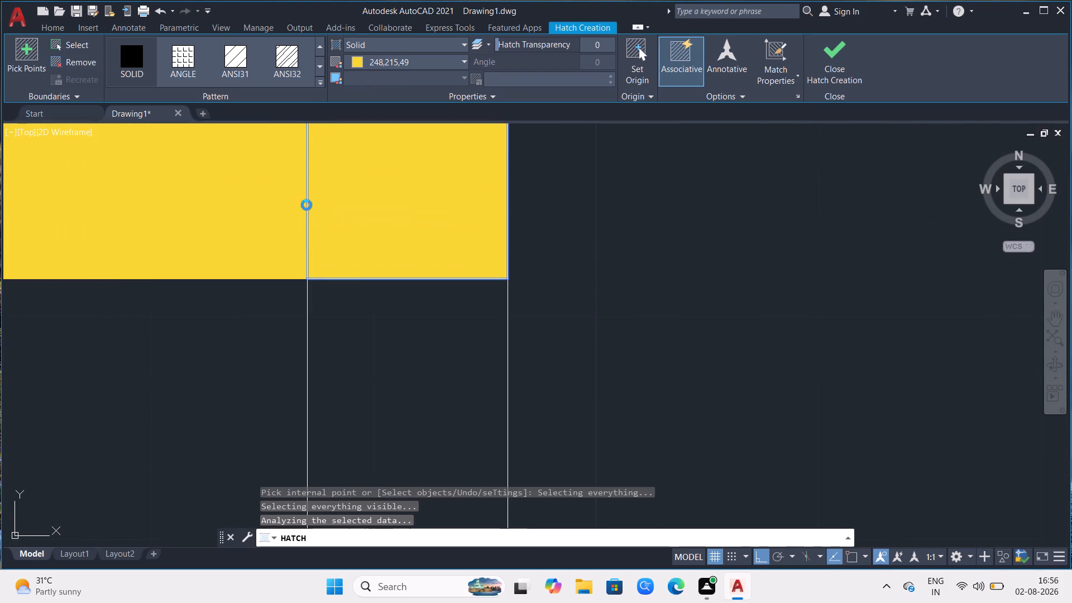
pyautogui.click(686, 184)
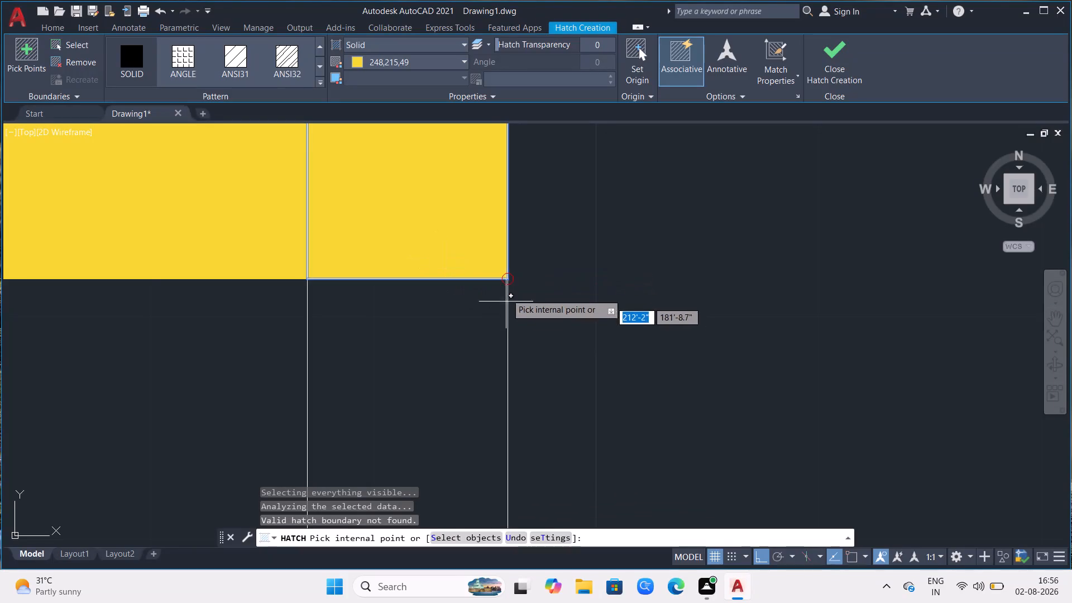
pyautogui.press('Escape')
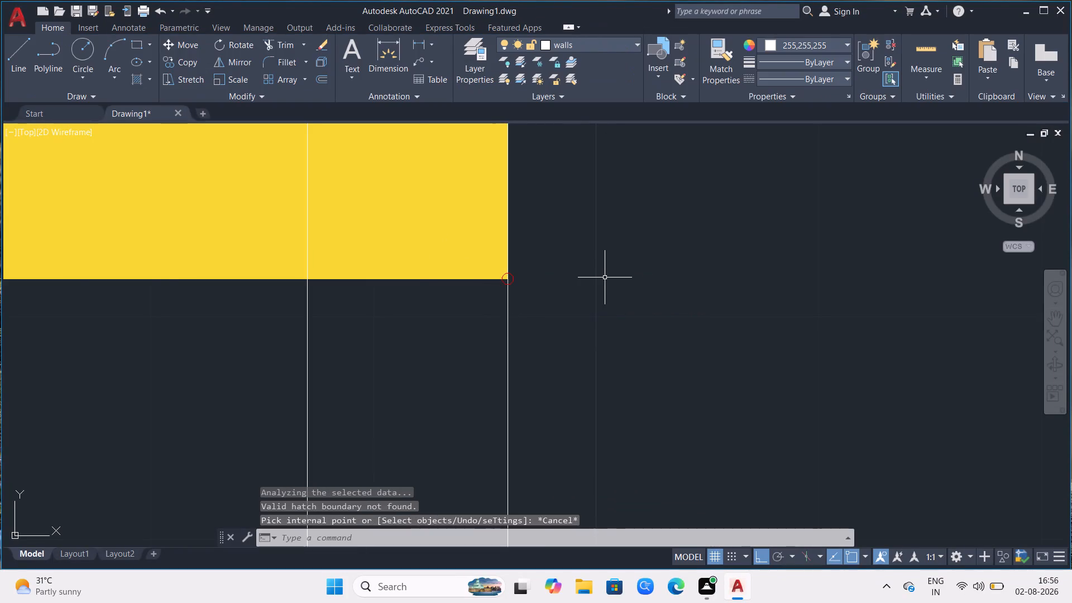
# Trim the part of the inner right wall line that crosses the yellow top band.
pyautogui.scroll(-2, 606, 277)
pyautogui.scroll(-2, 545, 292)
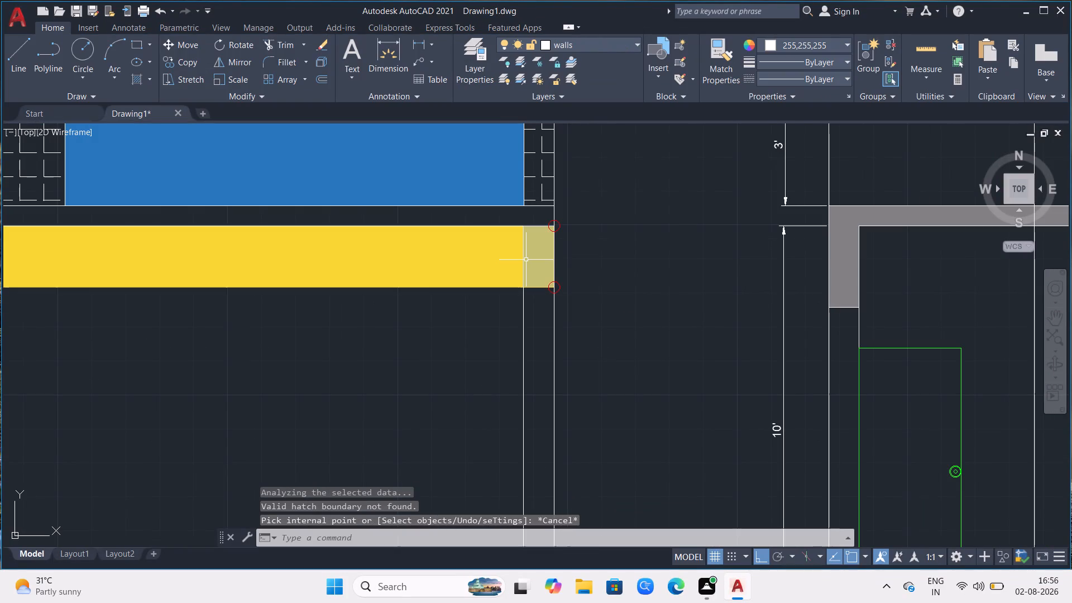
pyautogui.scroll(4, 528, 259)
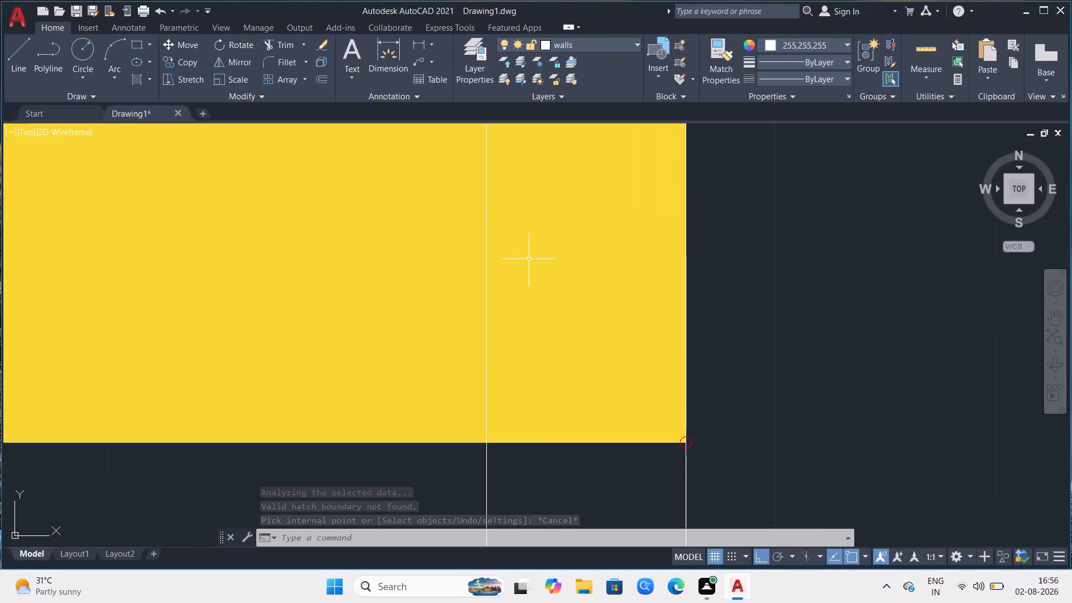
pyautogui.write('TR')
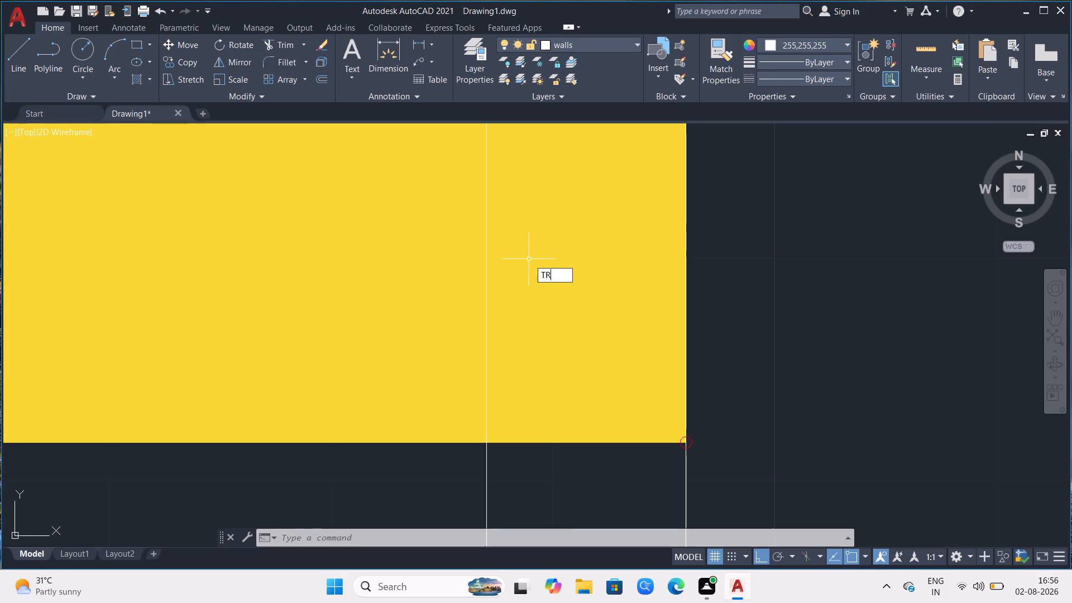
pyautogui.press('Return')
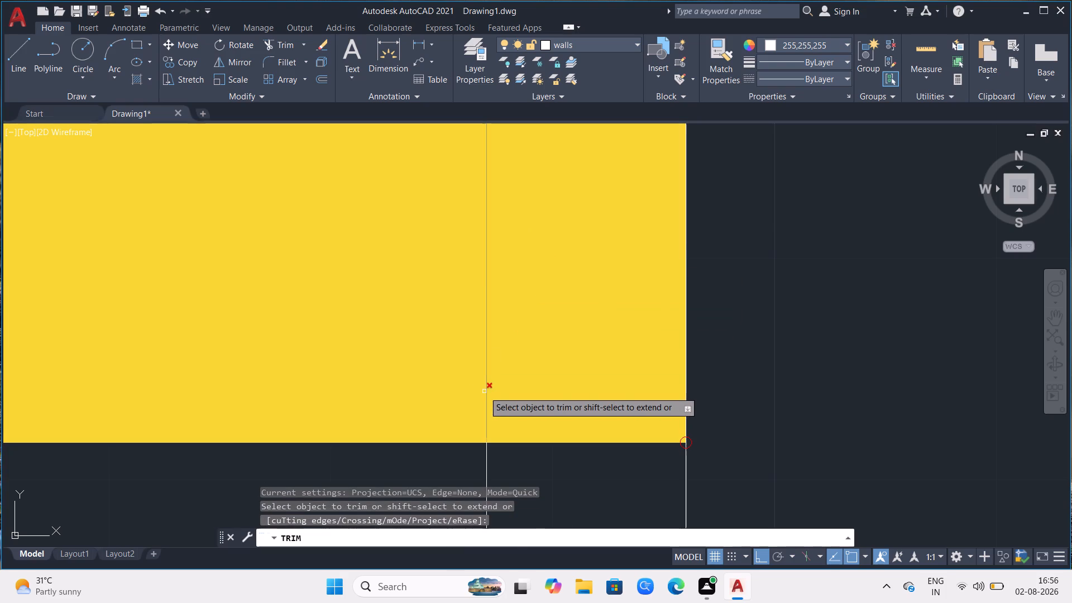
pyautogui.click(484, 391)
# Trim away the outer right wall line below the yellow top band.
pyautogui.scroll(-3, 588, 434)
pyautogui.scroll(-1, 808, 313)
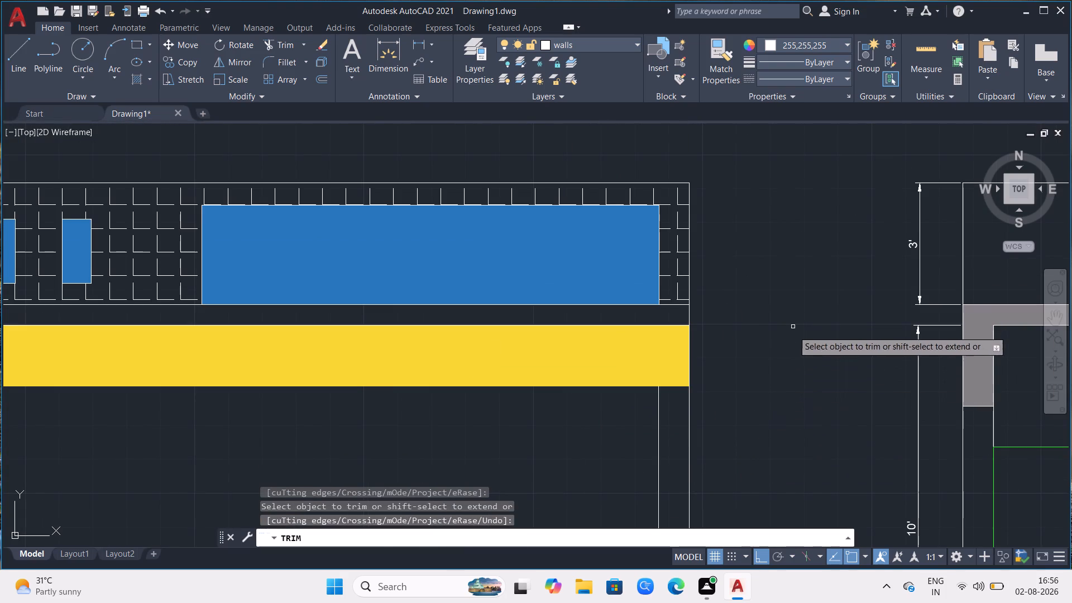
pyautogui.scroll(3, 719, 418)
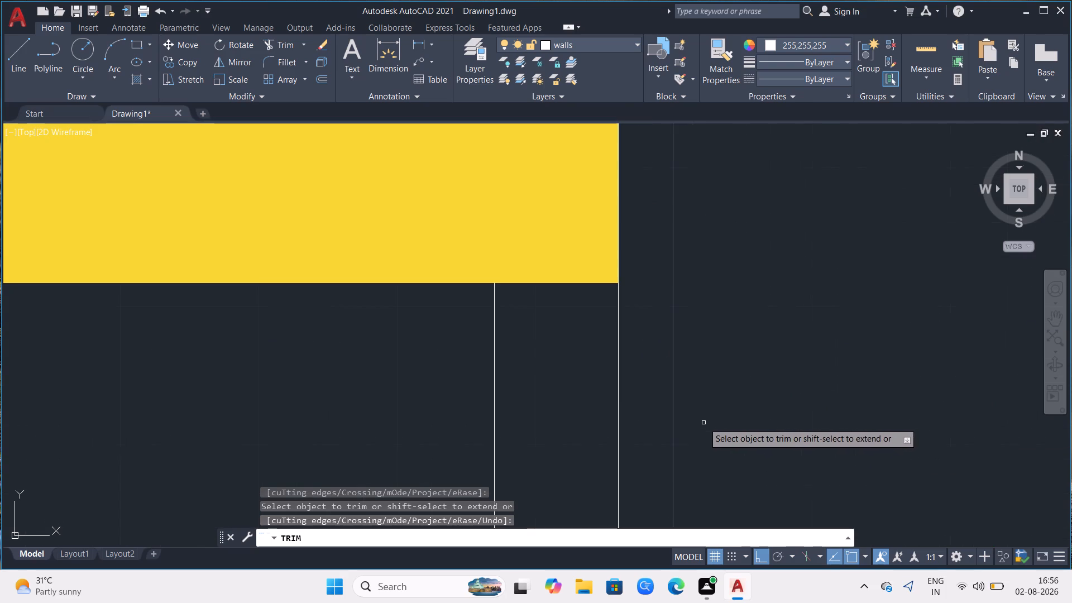
pyautogui.click(616, 361)
pyautogui.click(646, 362)
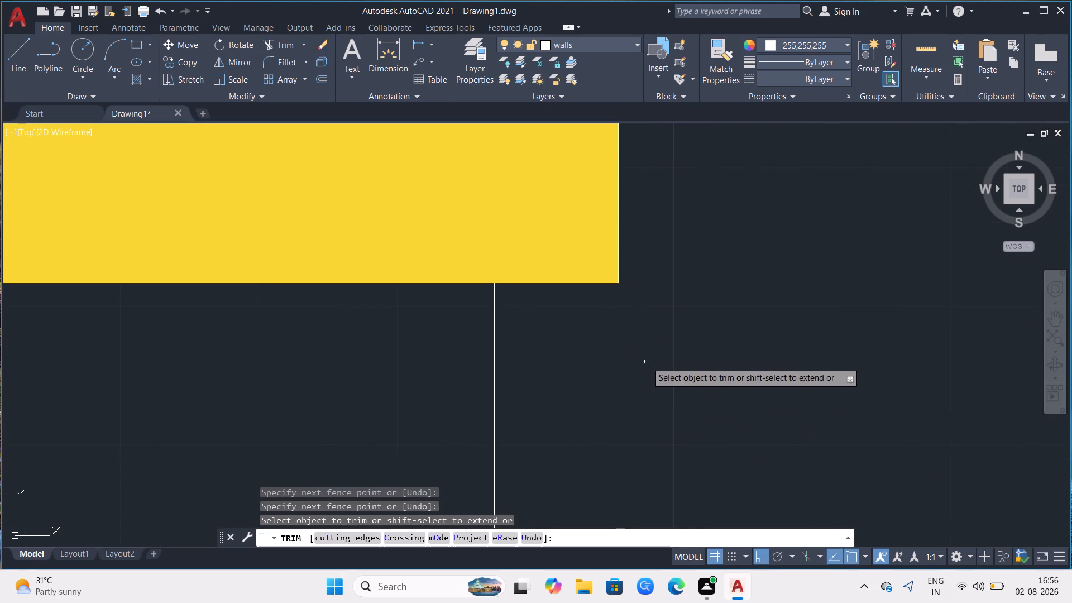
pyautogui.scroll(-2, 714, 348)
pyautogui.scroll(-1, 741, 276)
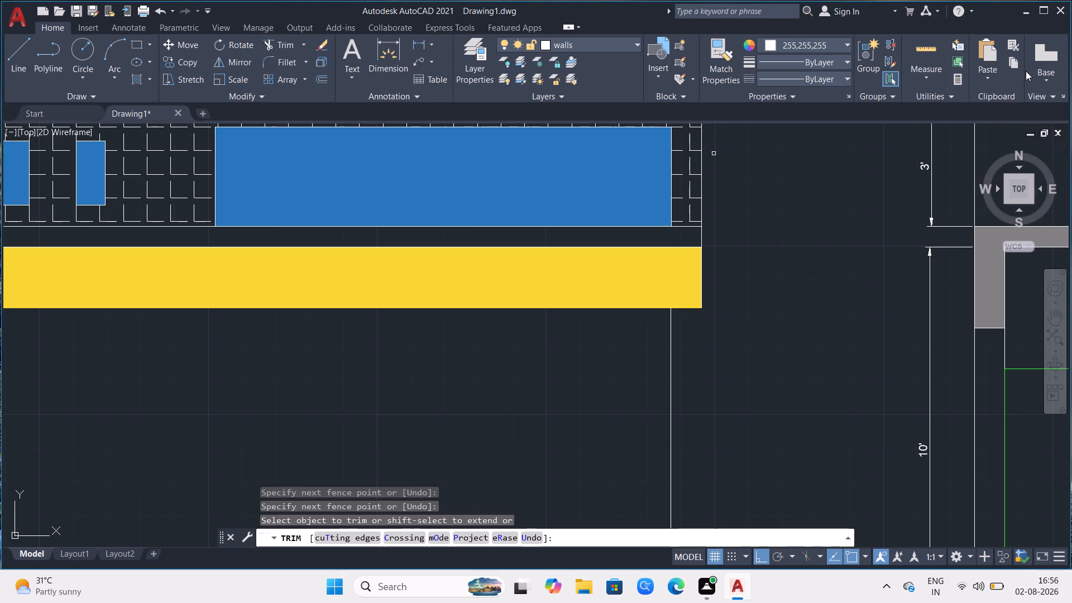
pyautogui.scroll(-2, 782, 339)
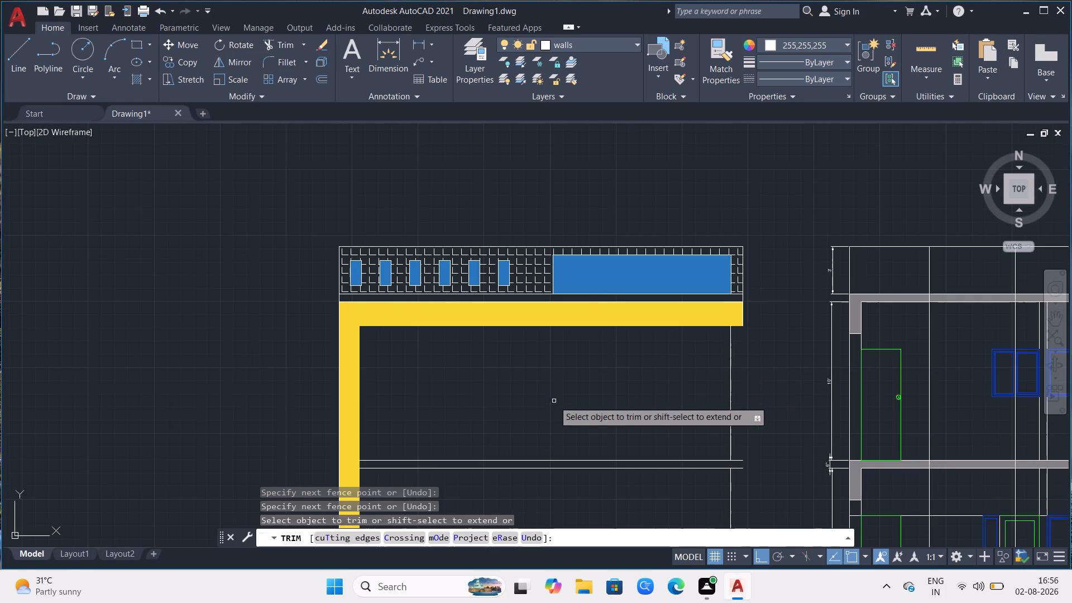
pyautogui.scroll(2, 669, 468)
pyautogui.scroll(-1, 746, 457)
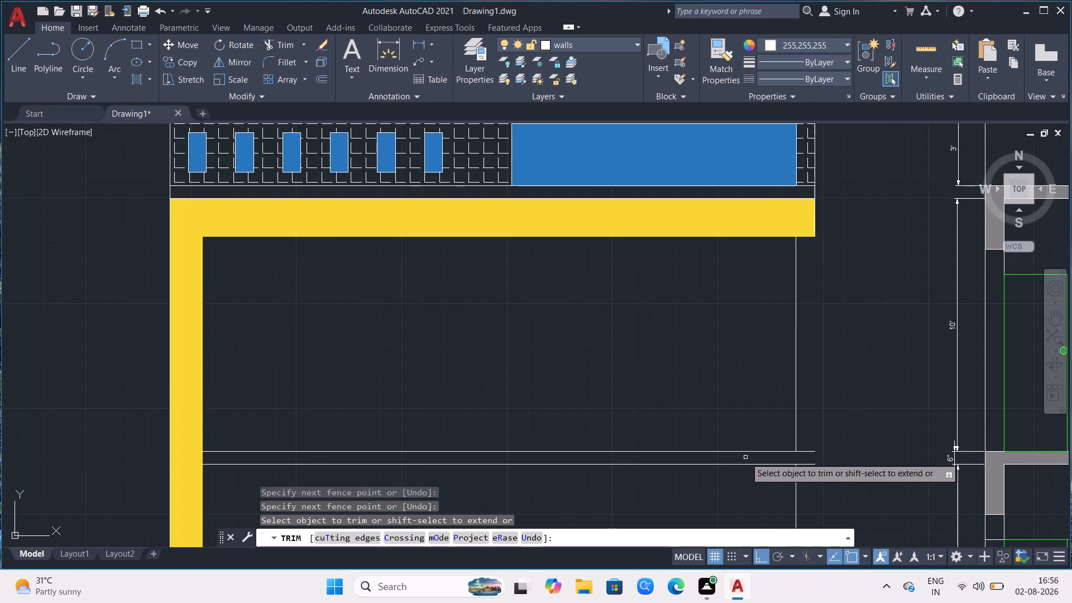